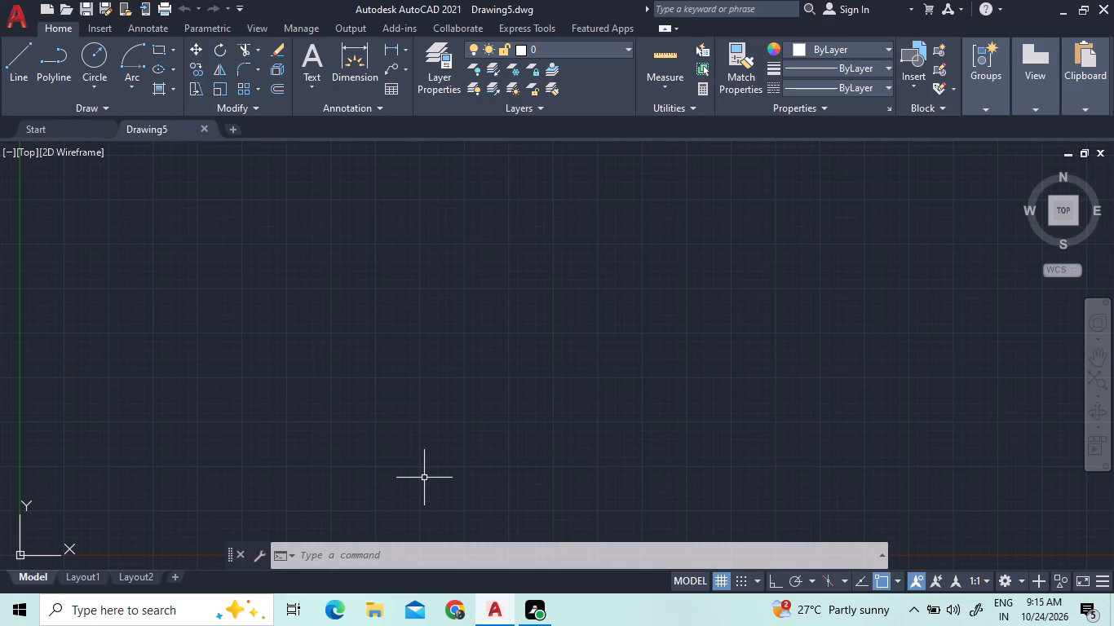
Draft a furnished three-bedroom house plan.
Turn on recording of the command history to a log file with LOGFILEON.
type("LO")
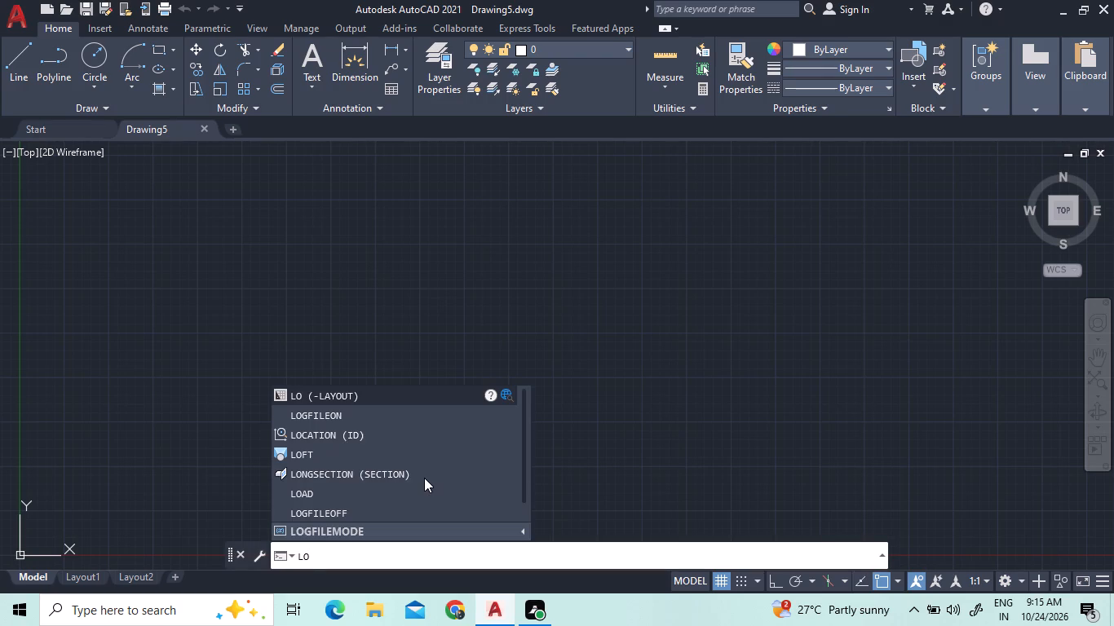
type("GIN")
key("space")
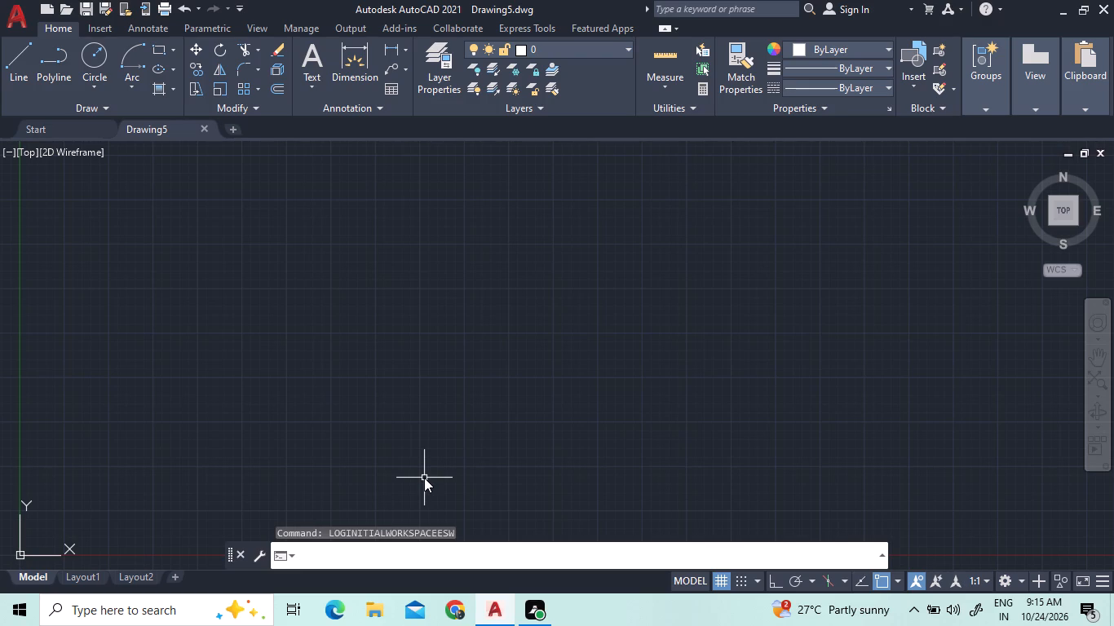
type("LI")
key("BackSpace")
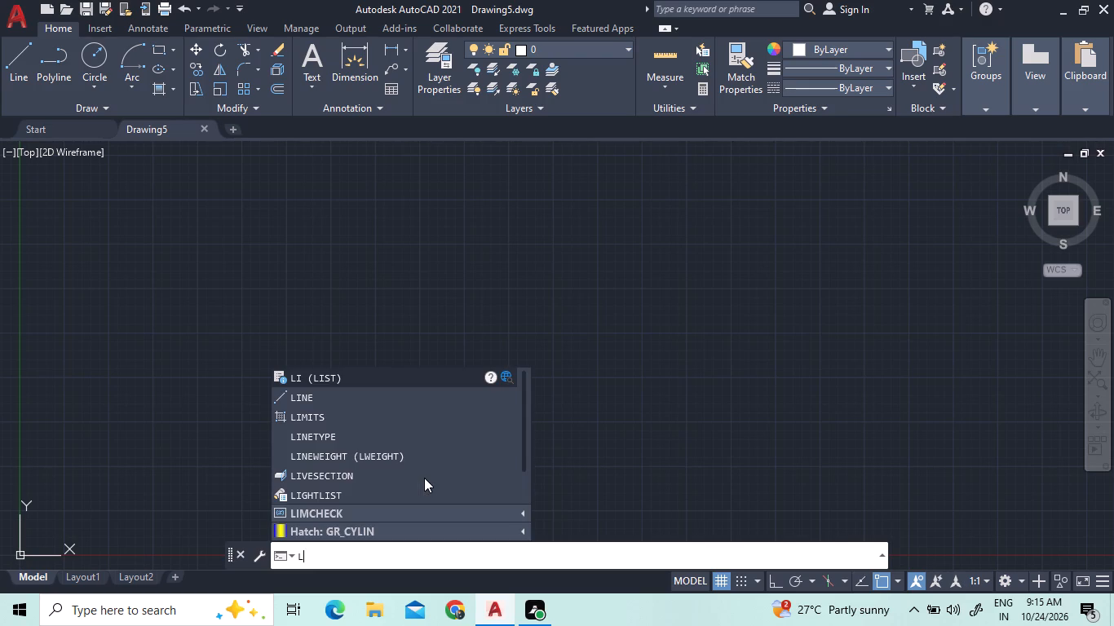
type("OG")
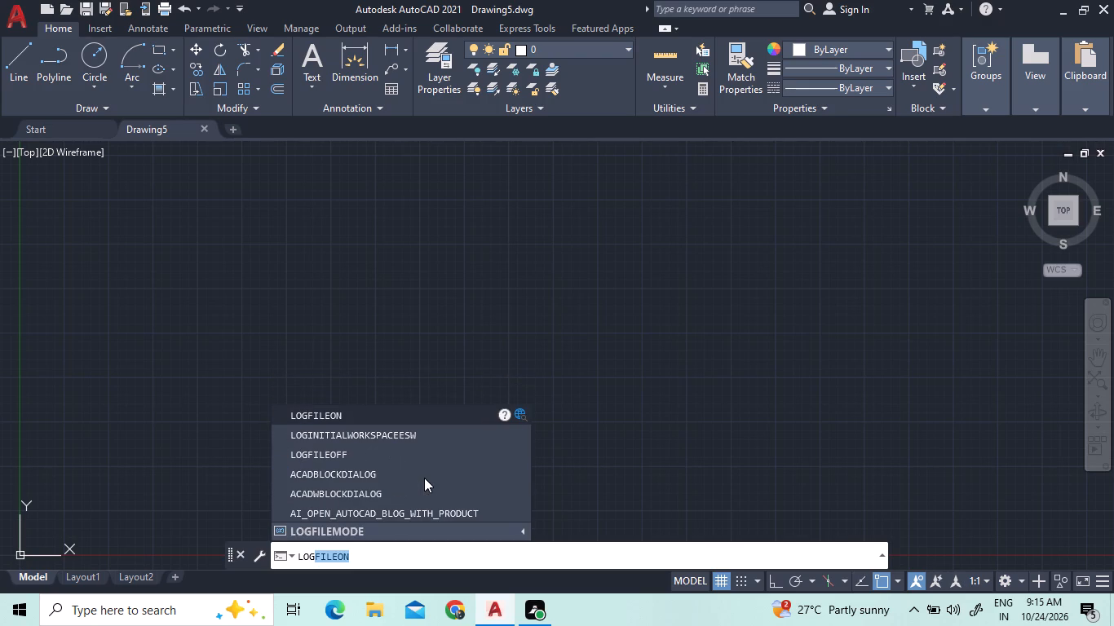
key("Return")
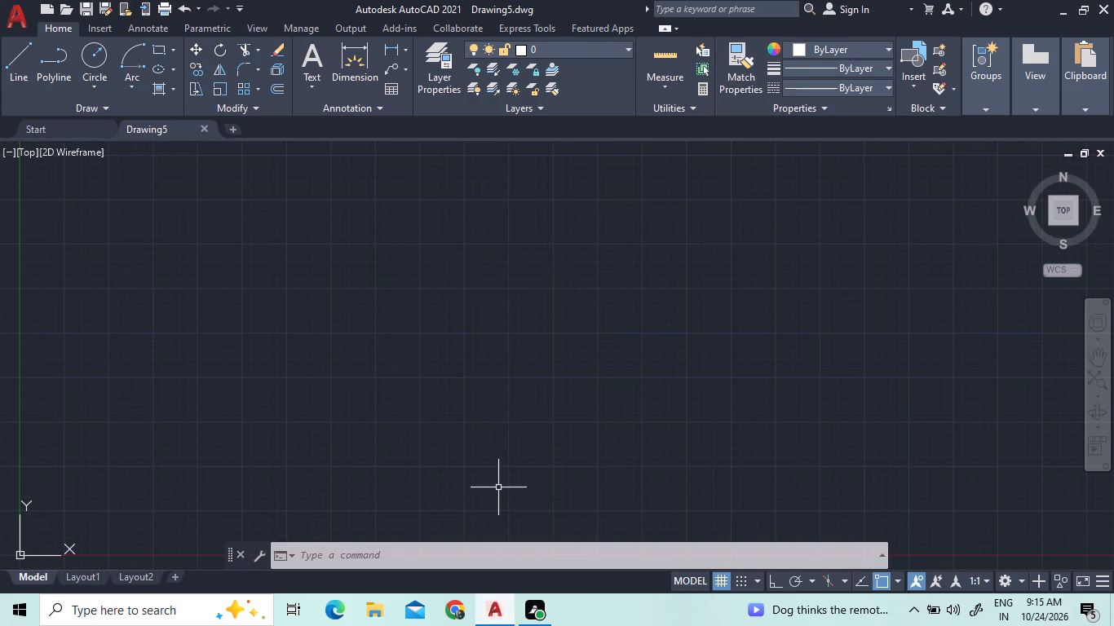
type("LOG")
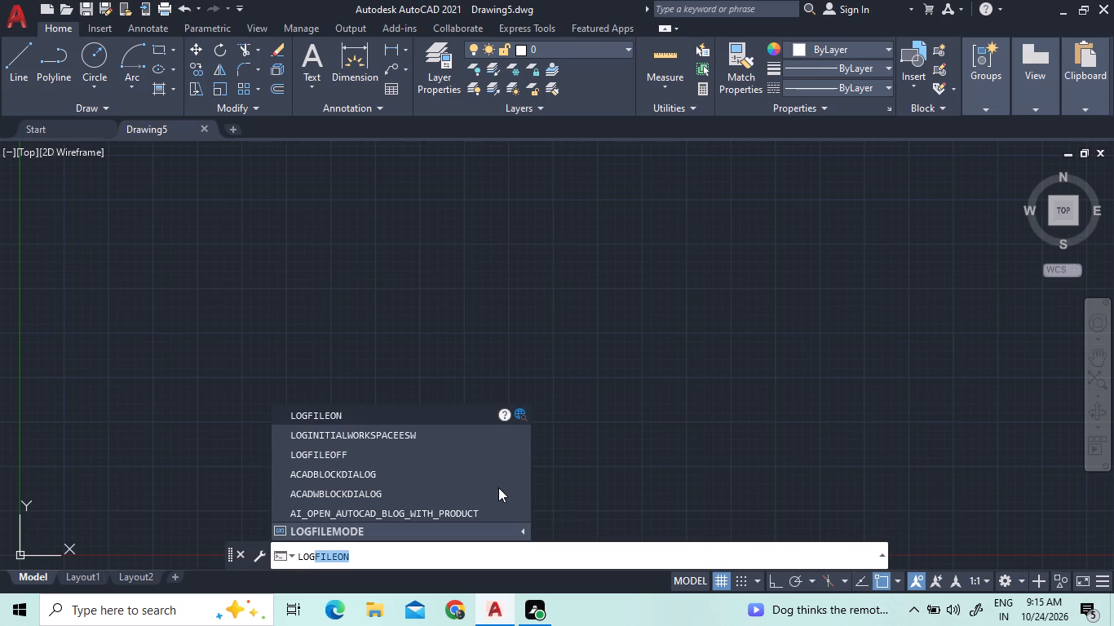
key("Return")
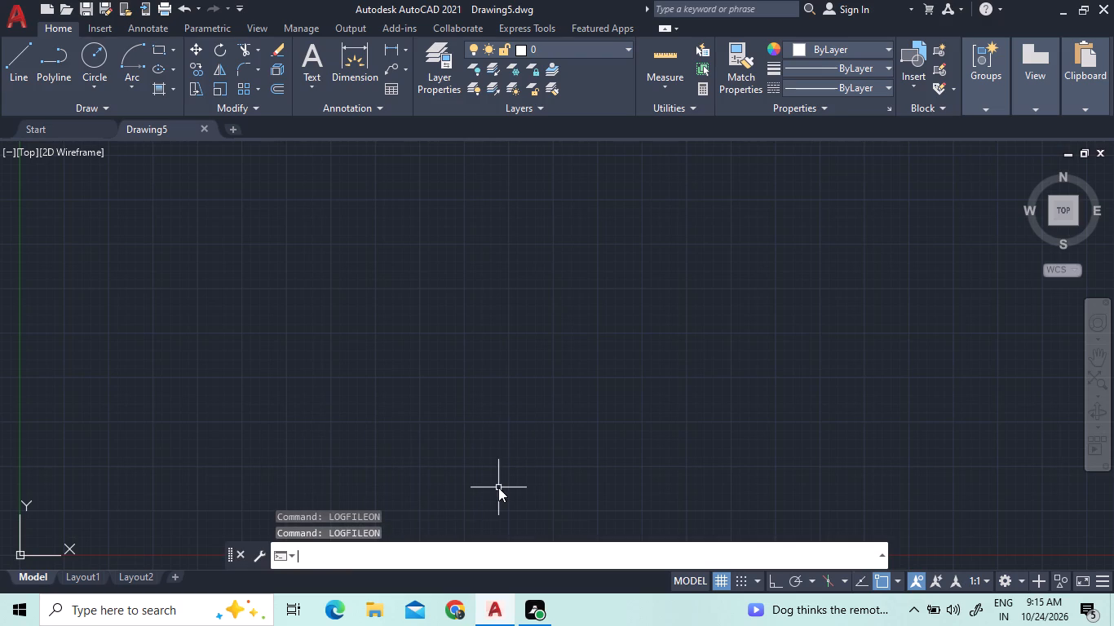
Configure the drawing units to a length precision of 0.0 and an insertion scale in meters.
type("UN")
key("Return")
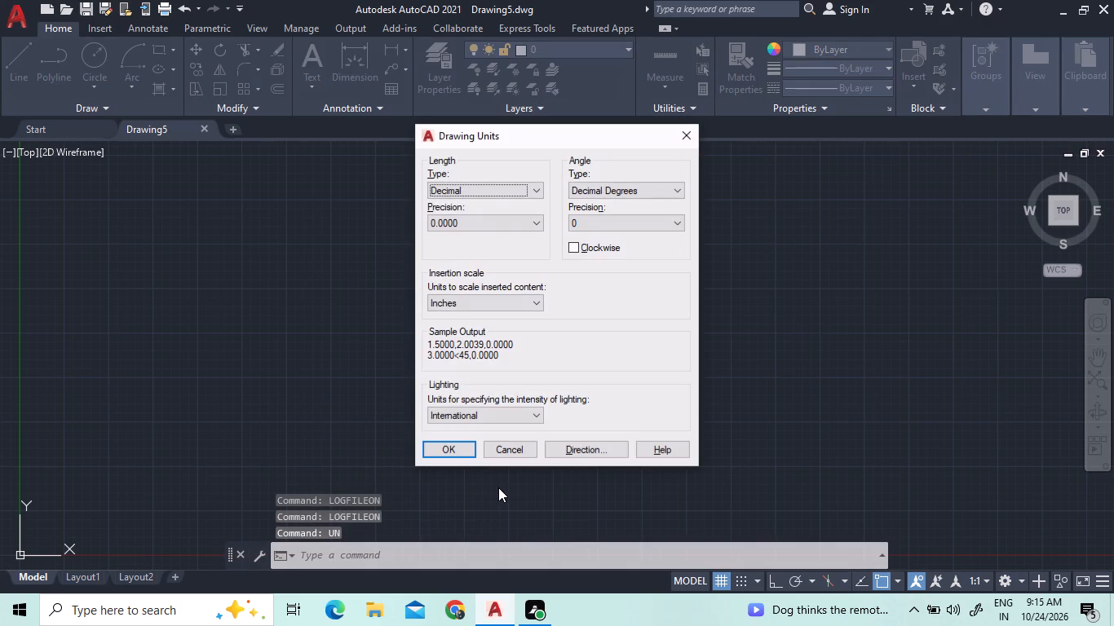
left_click(530, 218)
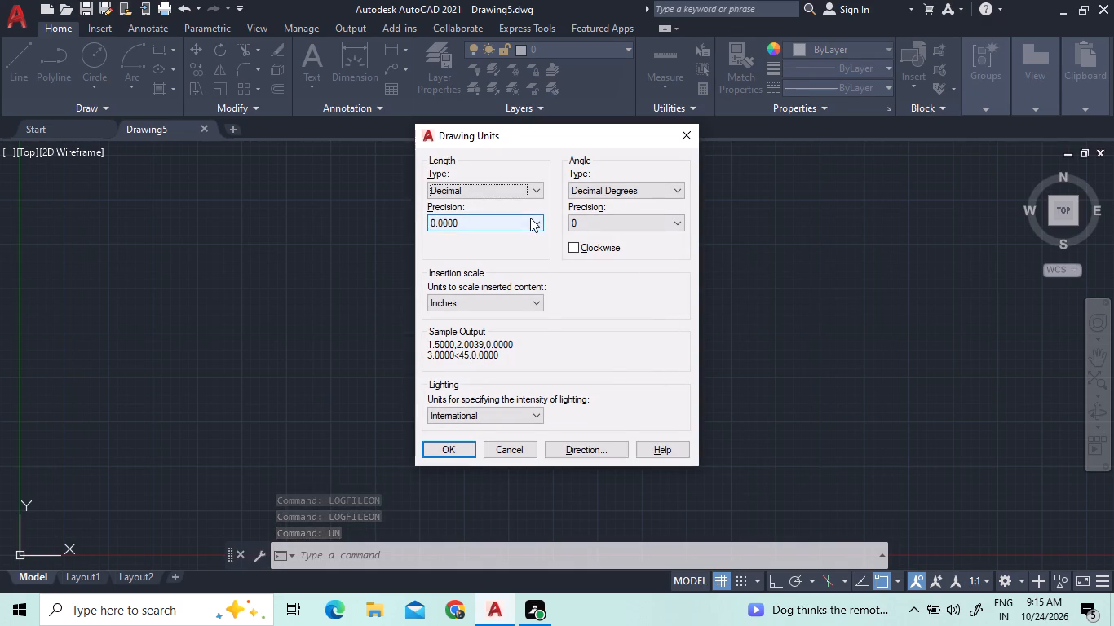
left_click(519, 244)
left_click(481, 299)
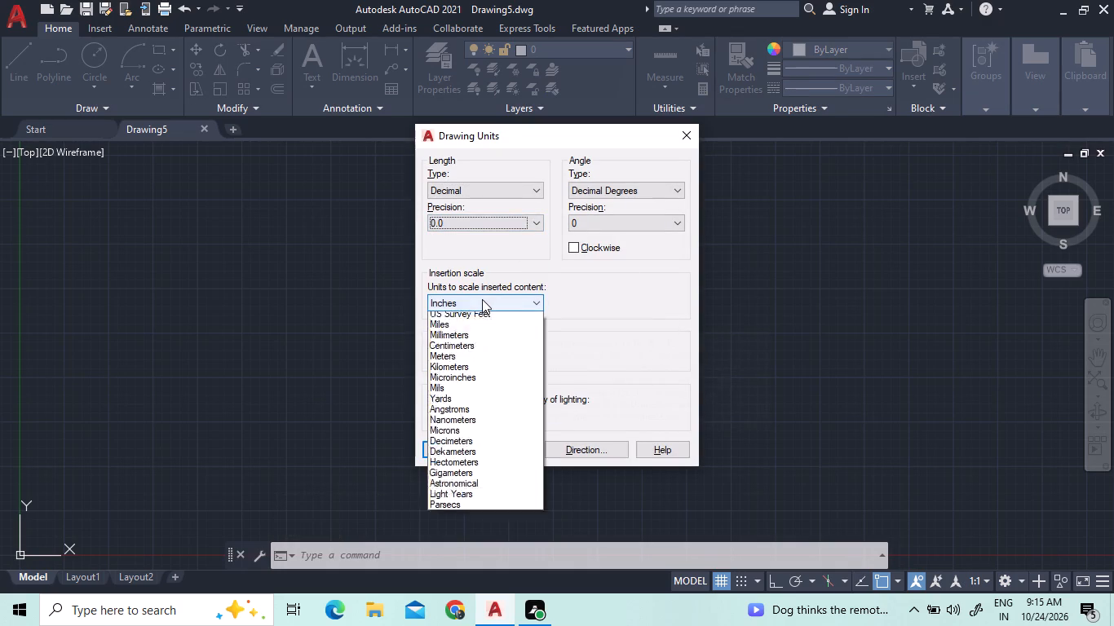
left_click(478, 387)
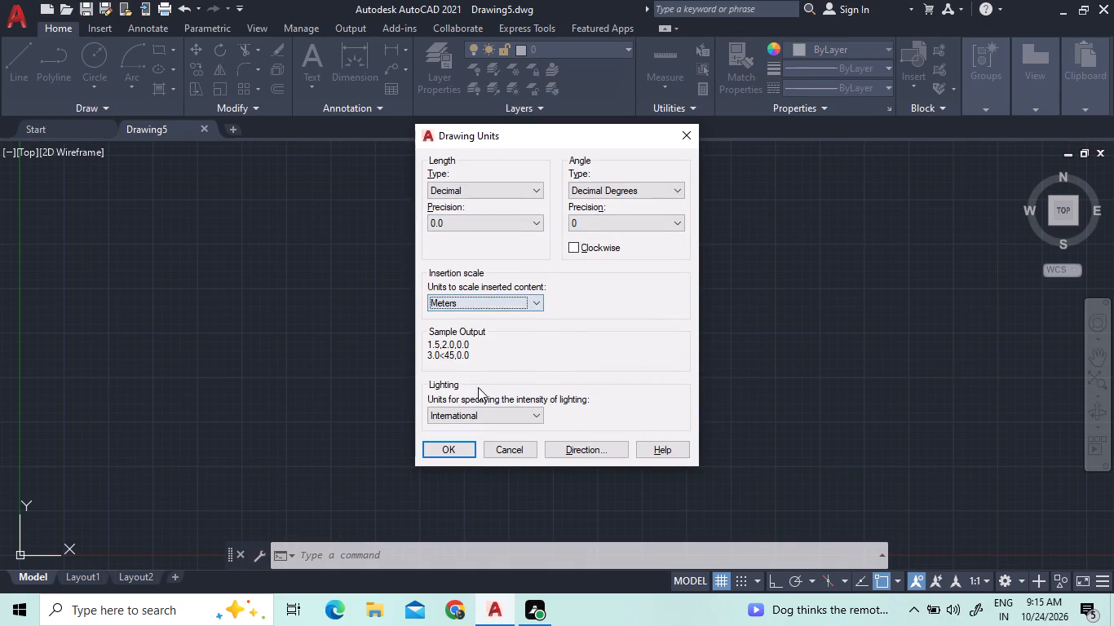
left_click(462, 450)
Modify the Standard dimension style so its linear primary units use a precision of 0.0, and close the style manager.
type("DI,S")
key("BackSpace")
key("BackSpace")
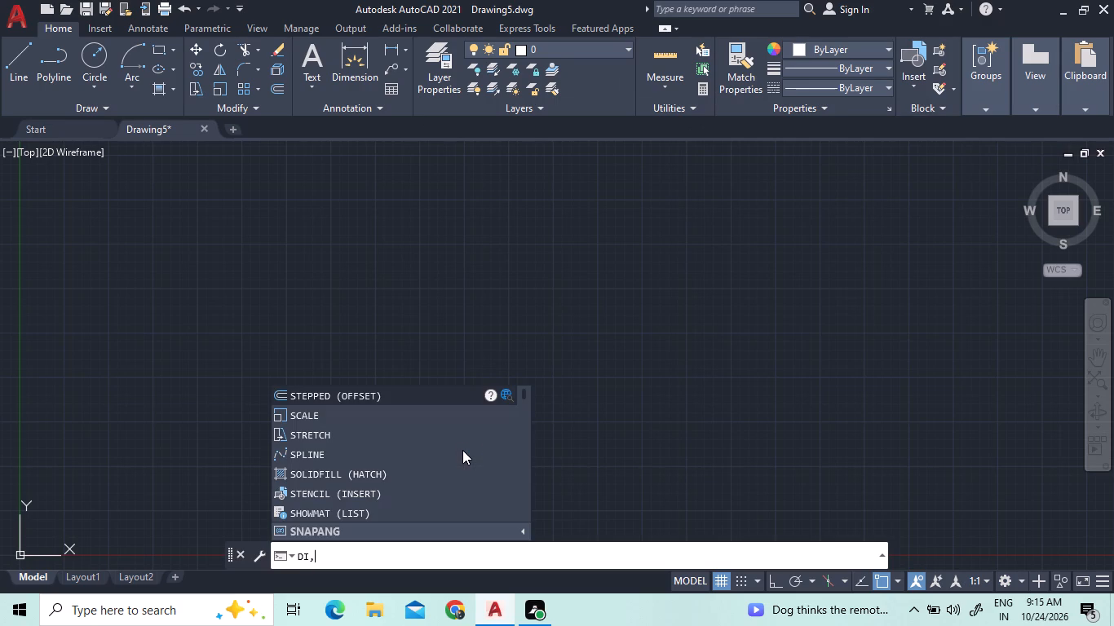
key("BackSpace")
type("IMS")
key("Return")
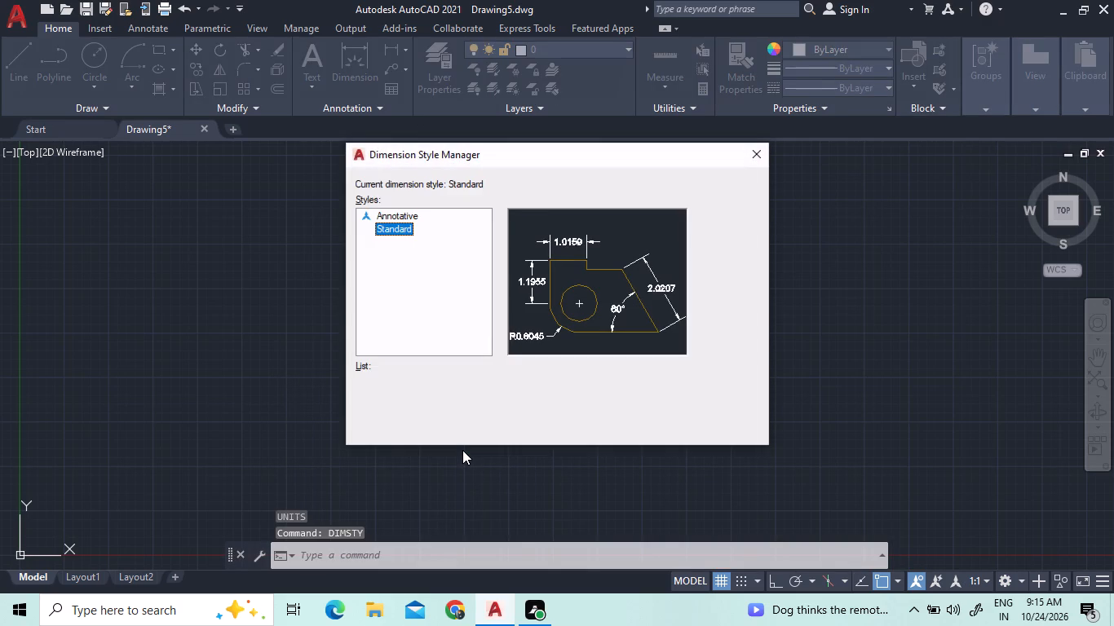
left_click(740, 264)
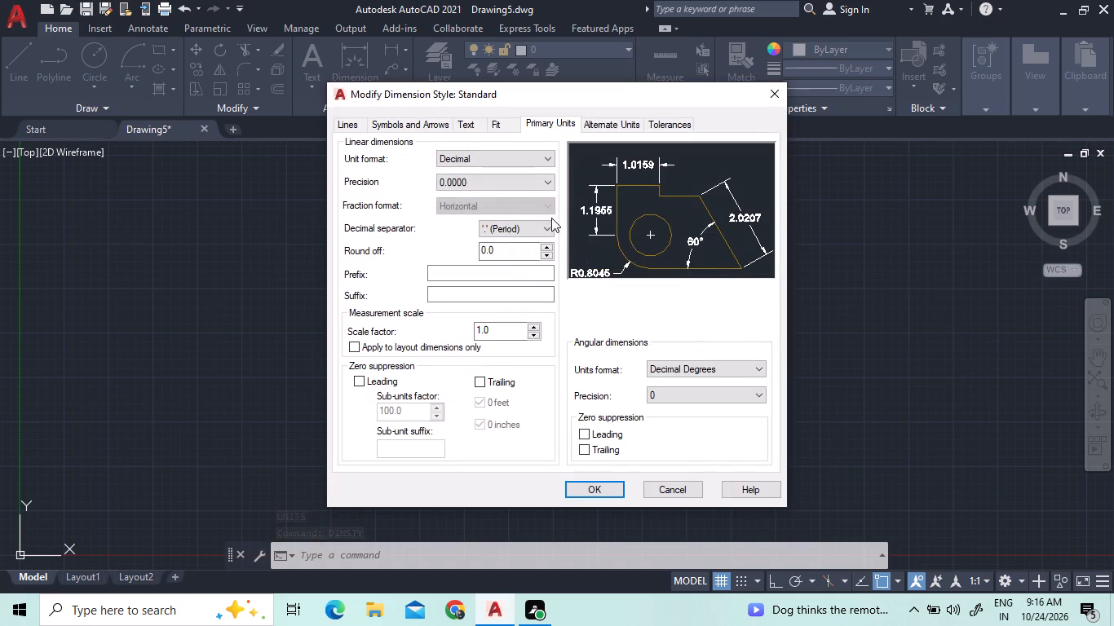
left_click(478, 179)
left_click(477, 204)
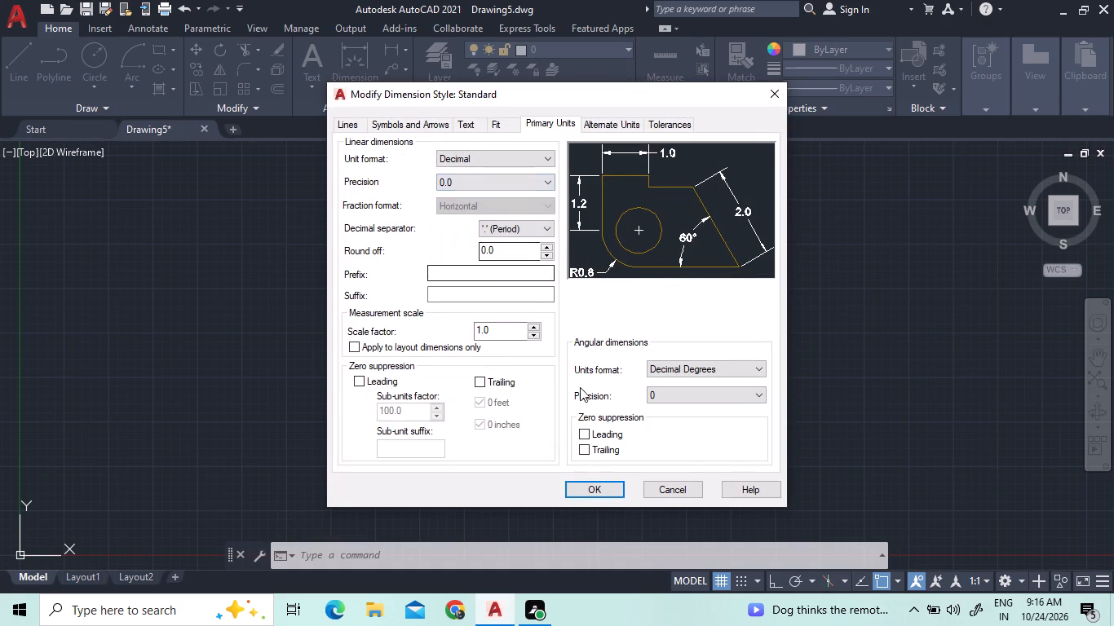
left_click(605, 489)
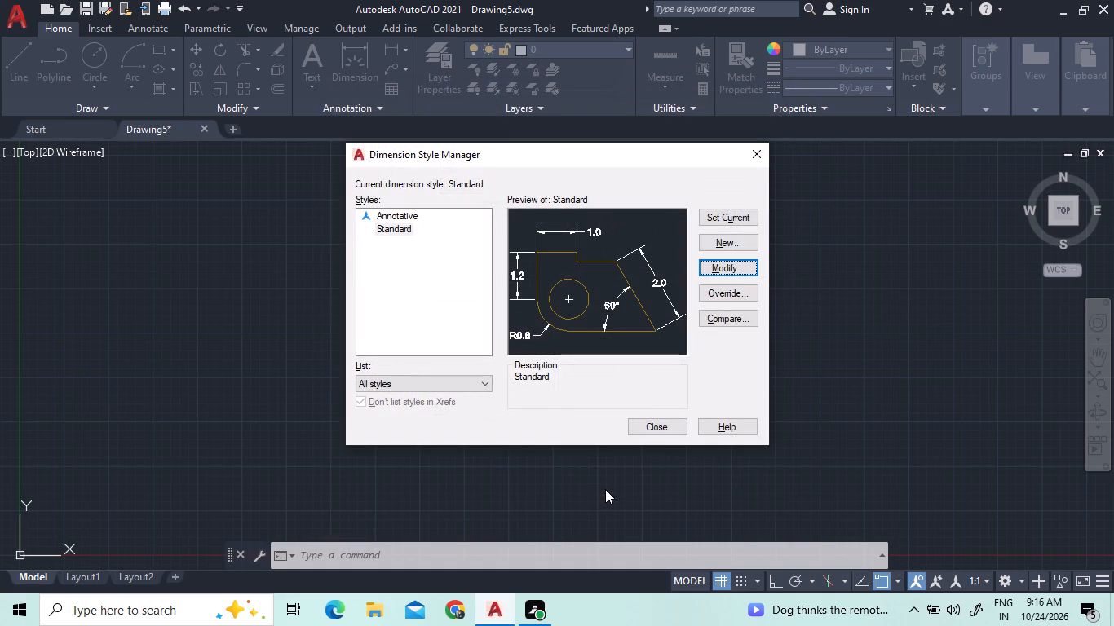
left_click(745, 274)
left_click(733, 268)
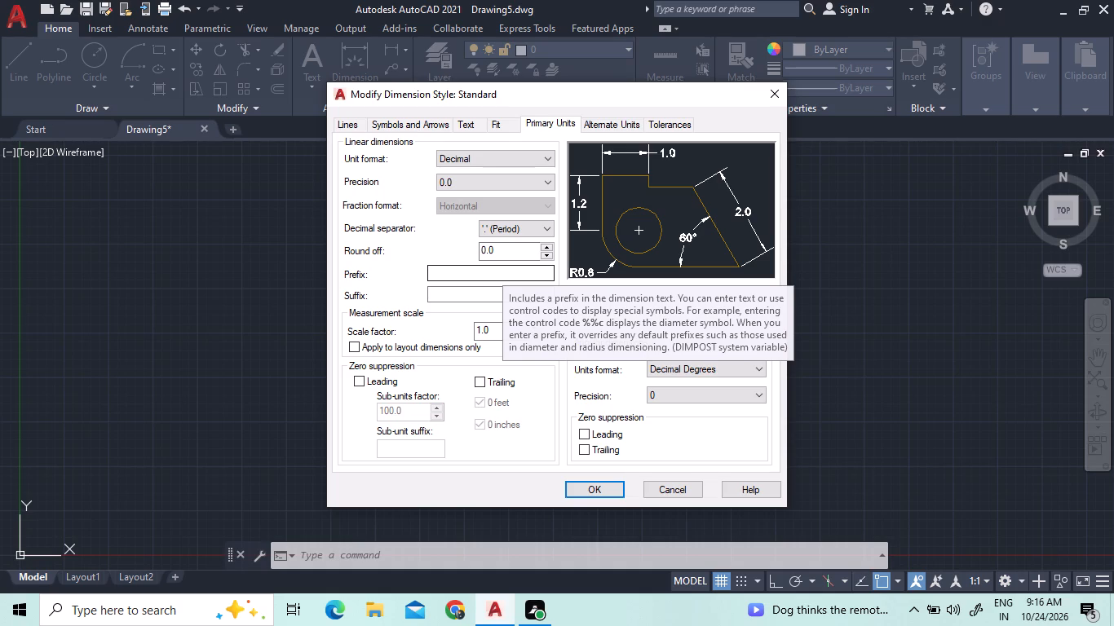
left_click(600, 489)
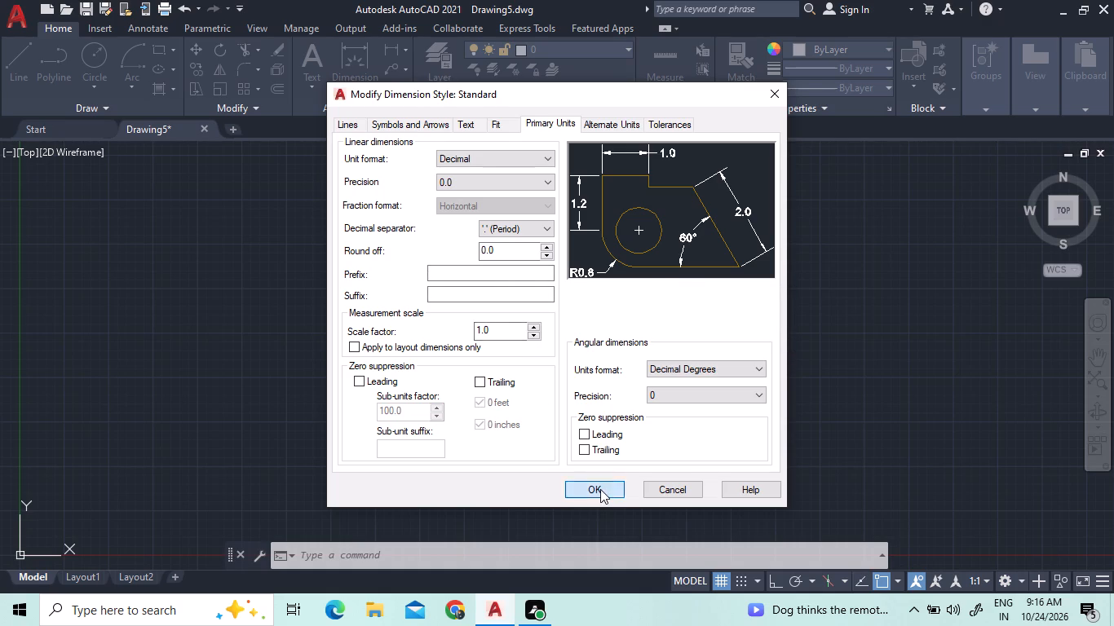
left_click(674, 422)
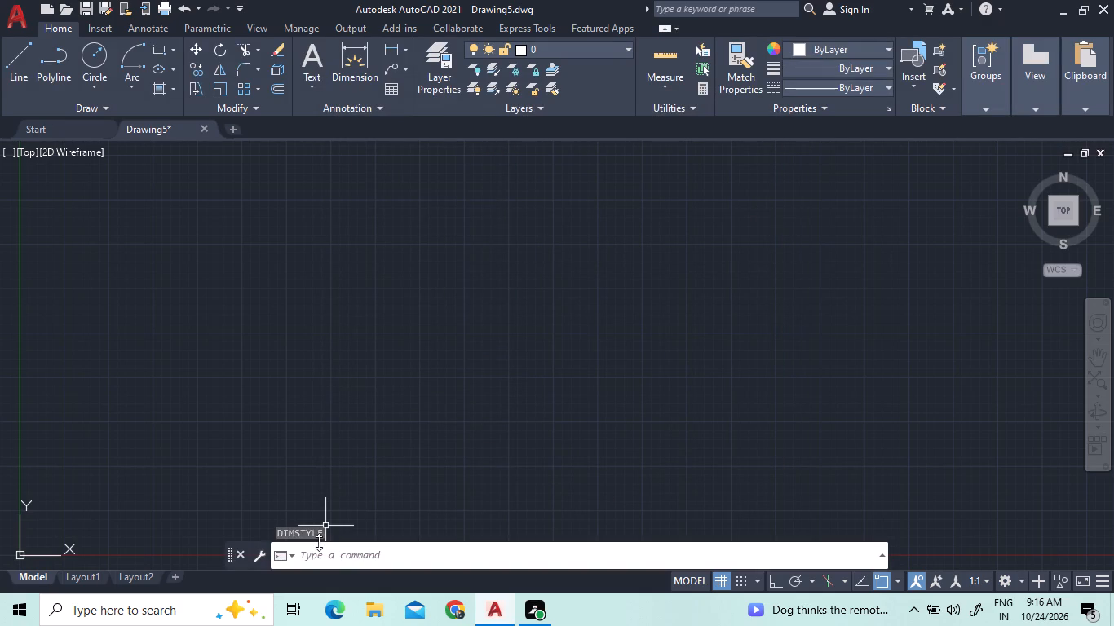
Run LOGFILEON again to keep the command log file recording switched on.
type("LOGIM")
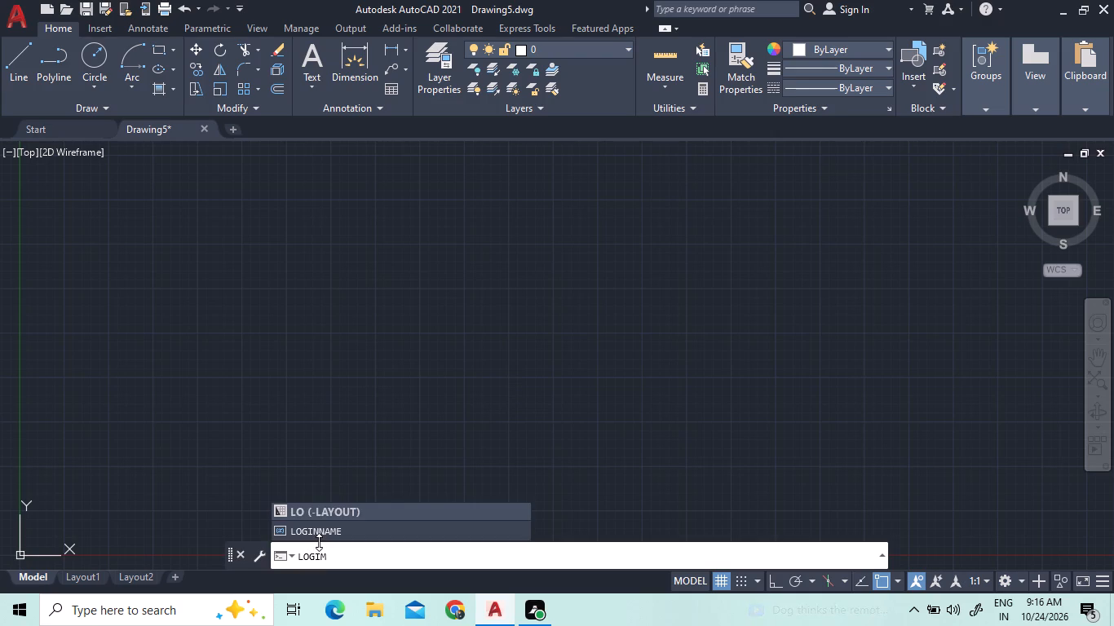
key("BackSpace")
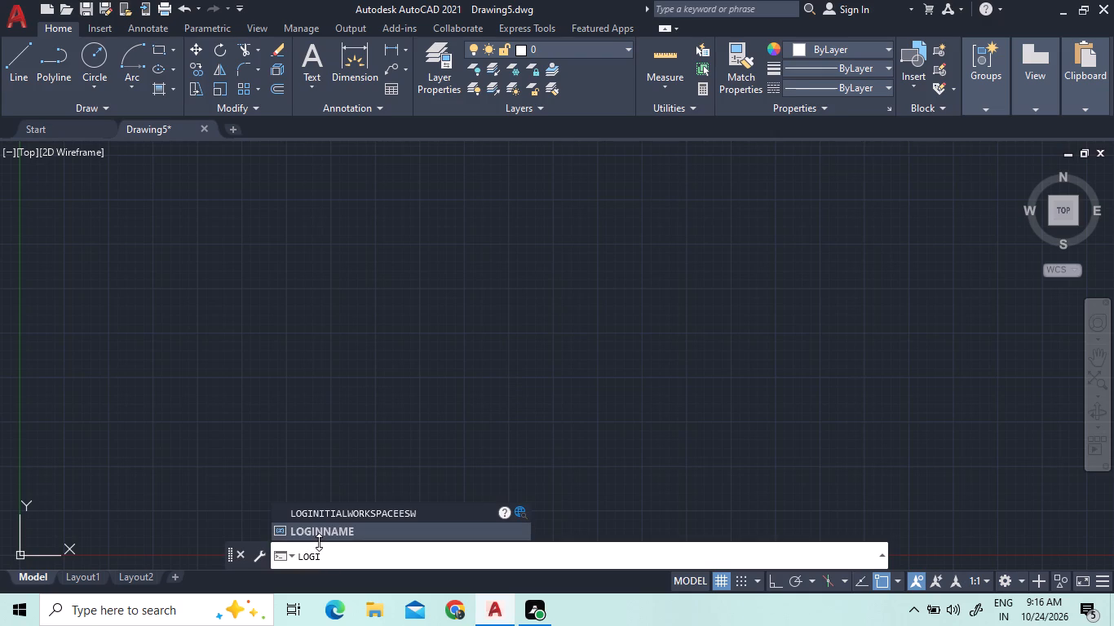
key("BackSpace")
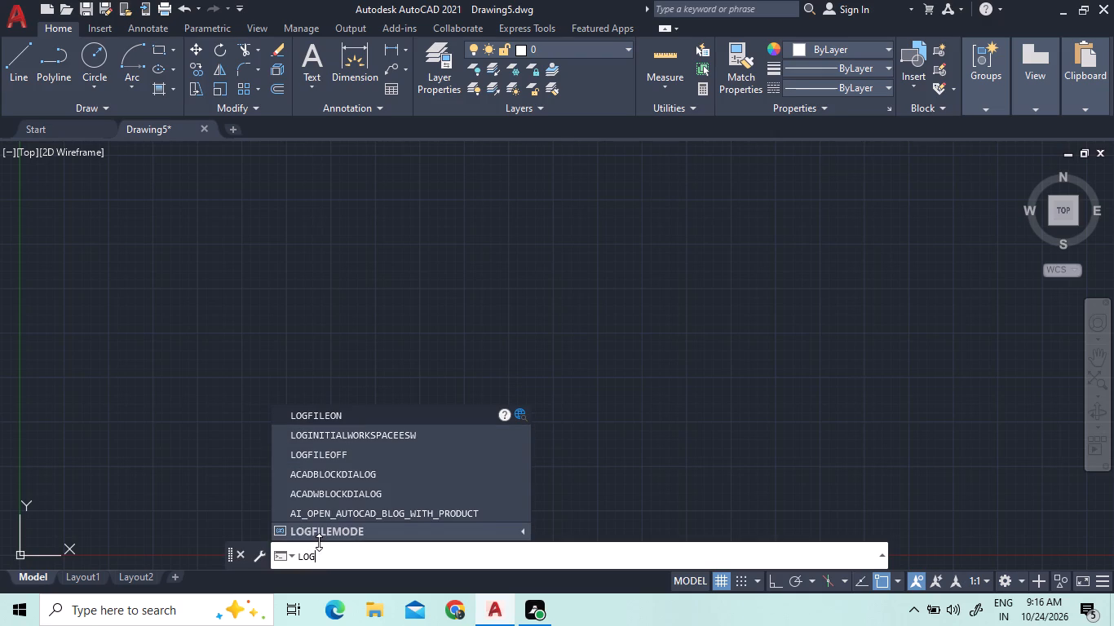
key("Return")
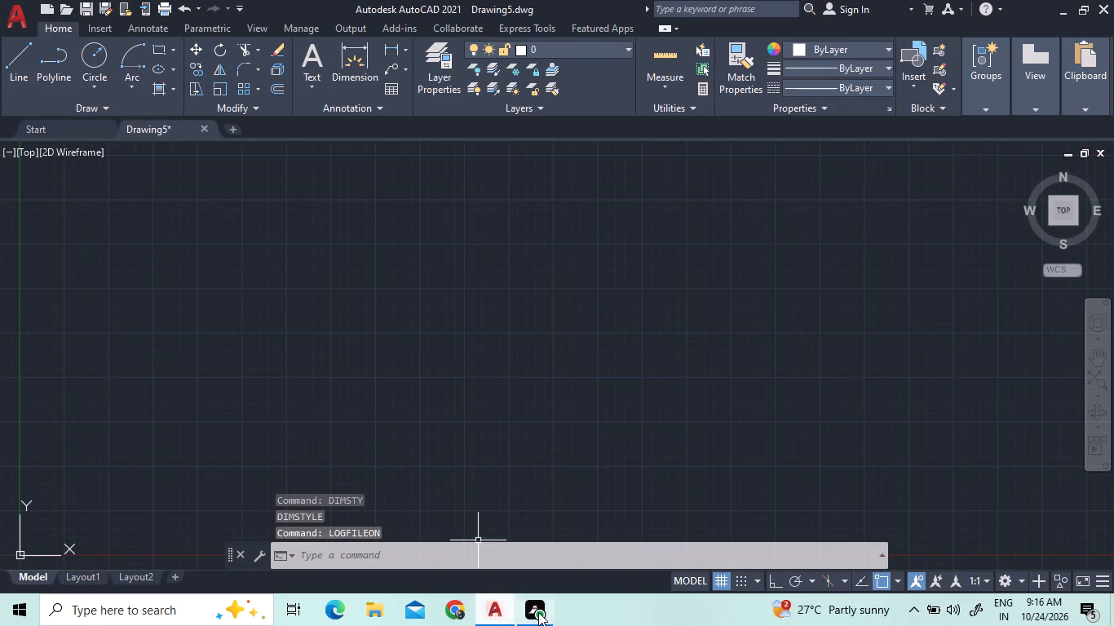
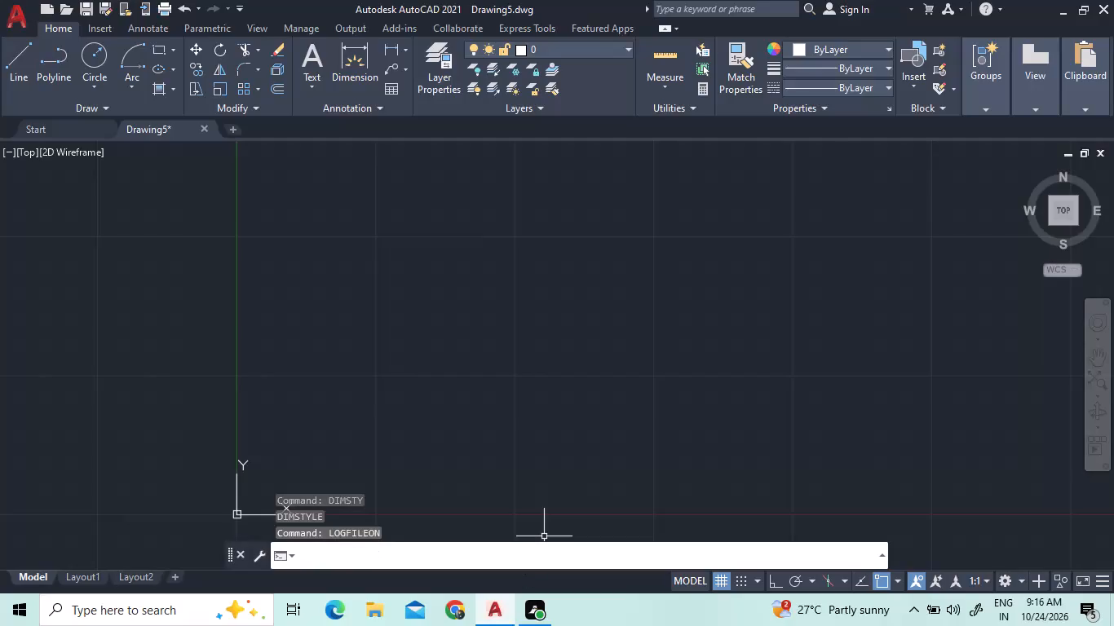
Set the model space limits with the lower-left corner at 0,0 and the upper-right corner at 50,50.
type("LIMI")
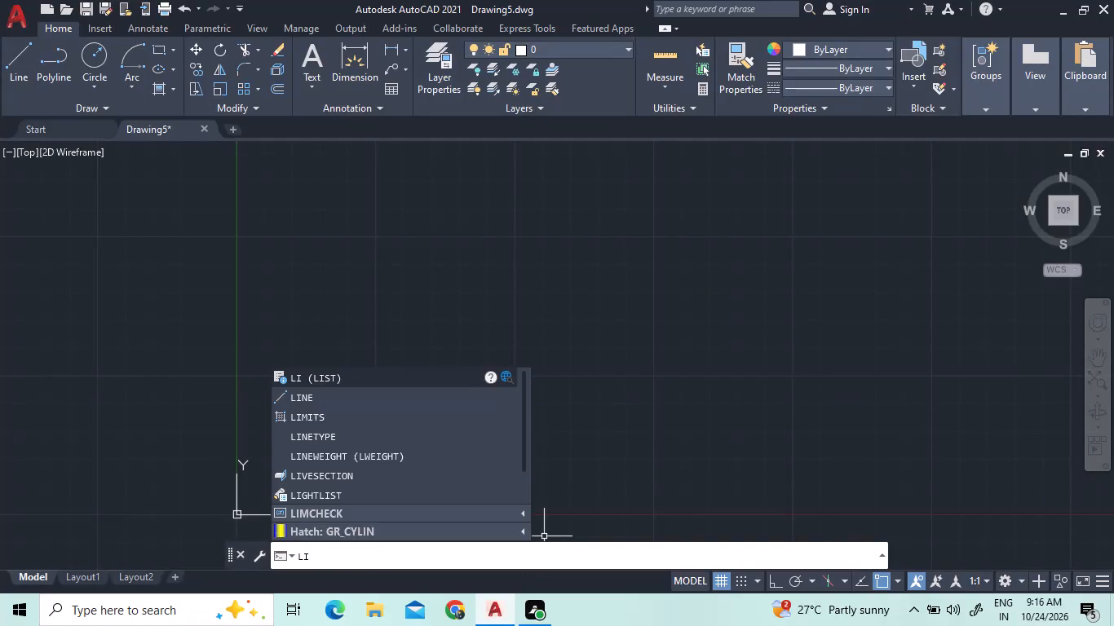
key("backslash")
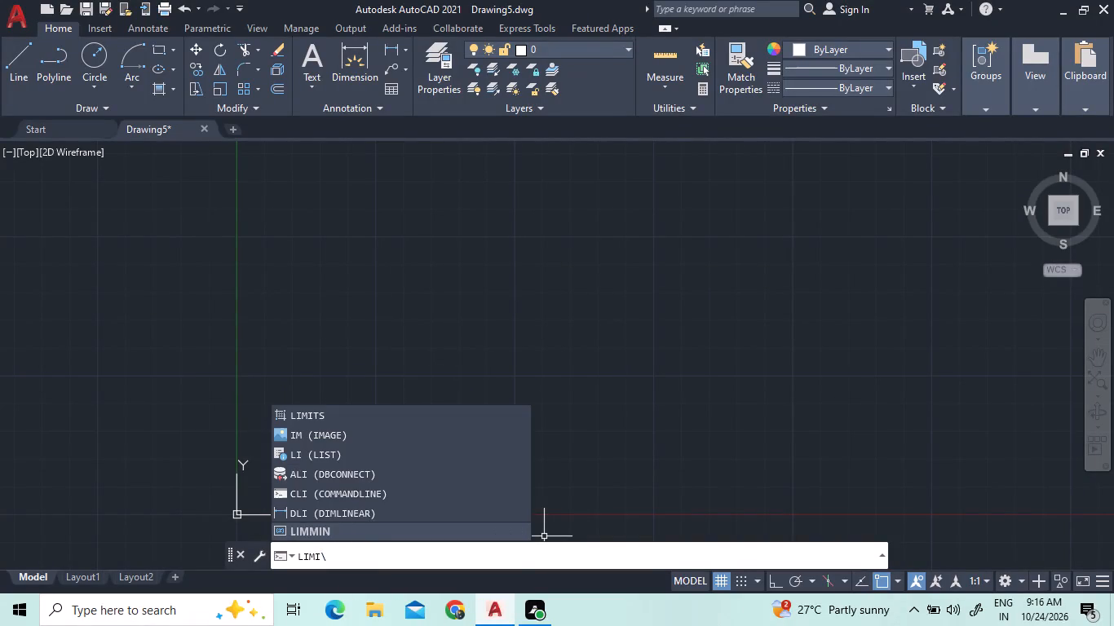
key("BackSpace")
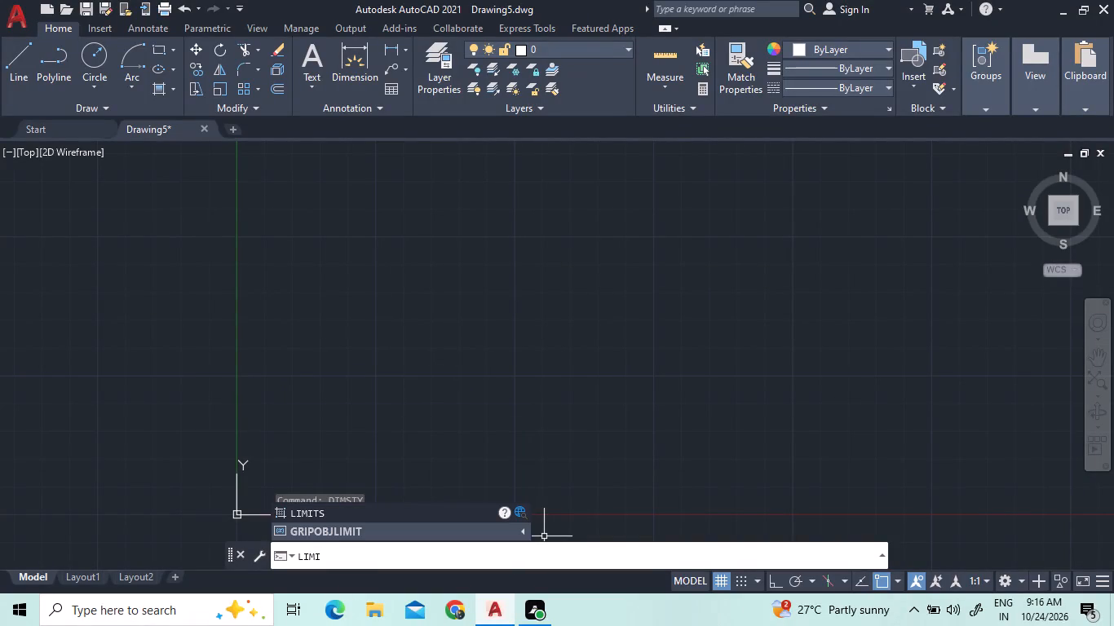
key("t")
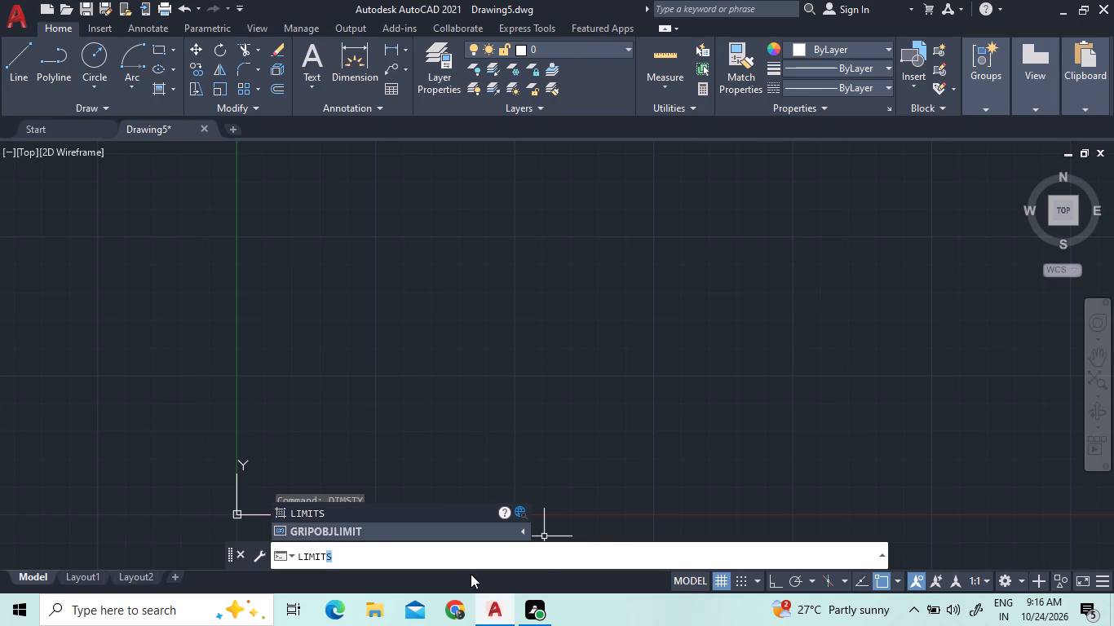
key("Return")
key("Return")
type("50")
type(",50")
key("Return")
key("Return")
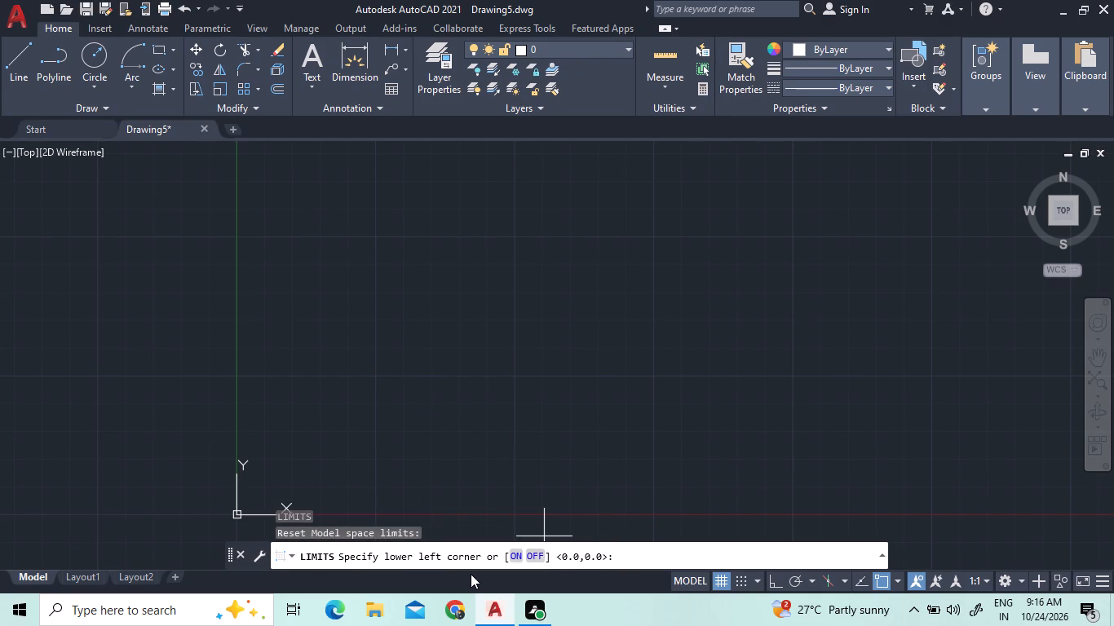
key("Return")
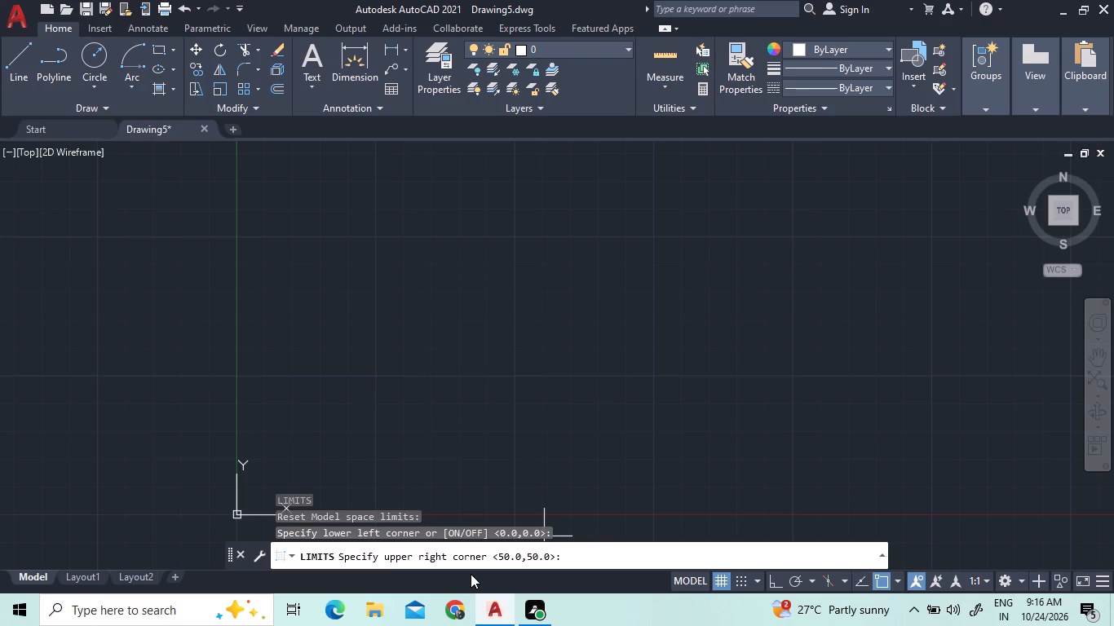
type("50")
type(",50")
key("Return")
Fit the whole drawing limits in view with the ZOOM All option.
key("z")
key("Return")
key("a")
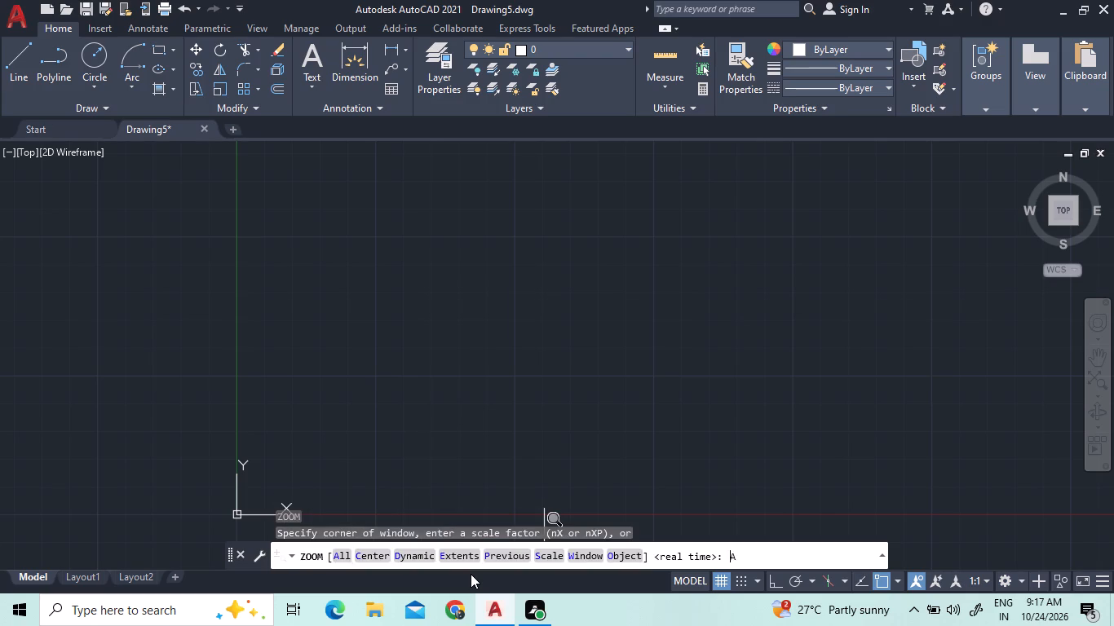
key("Return")
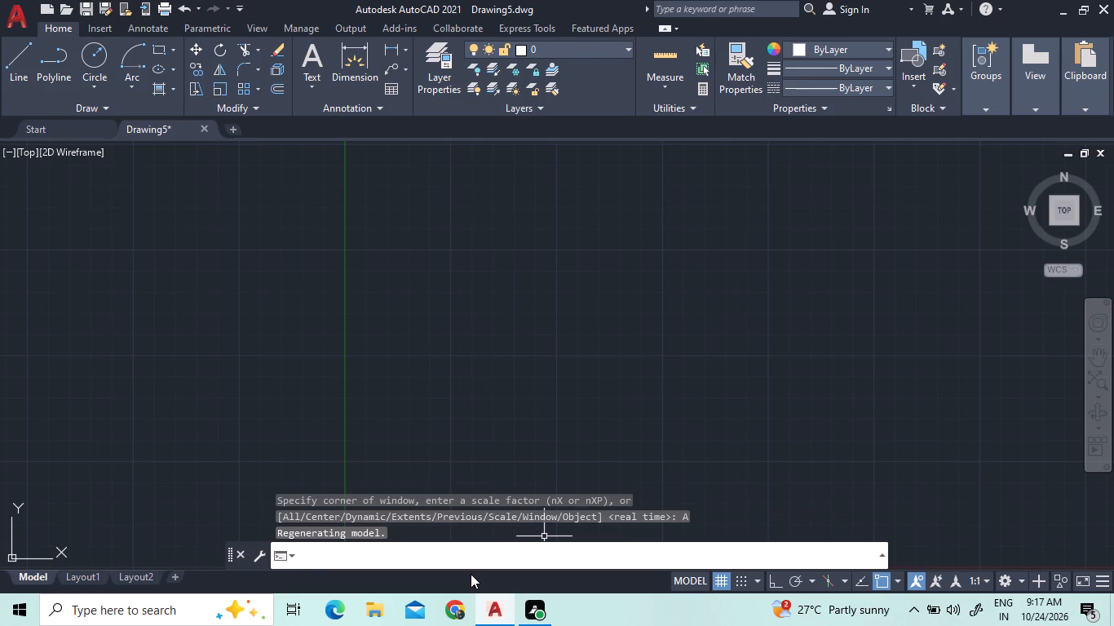
Create five new layers in the Layer Properties Manager.
type("LA")
key("Return")
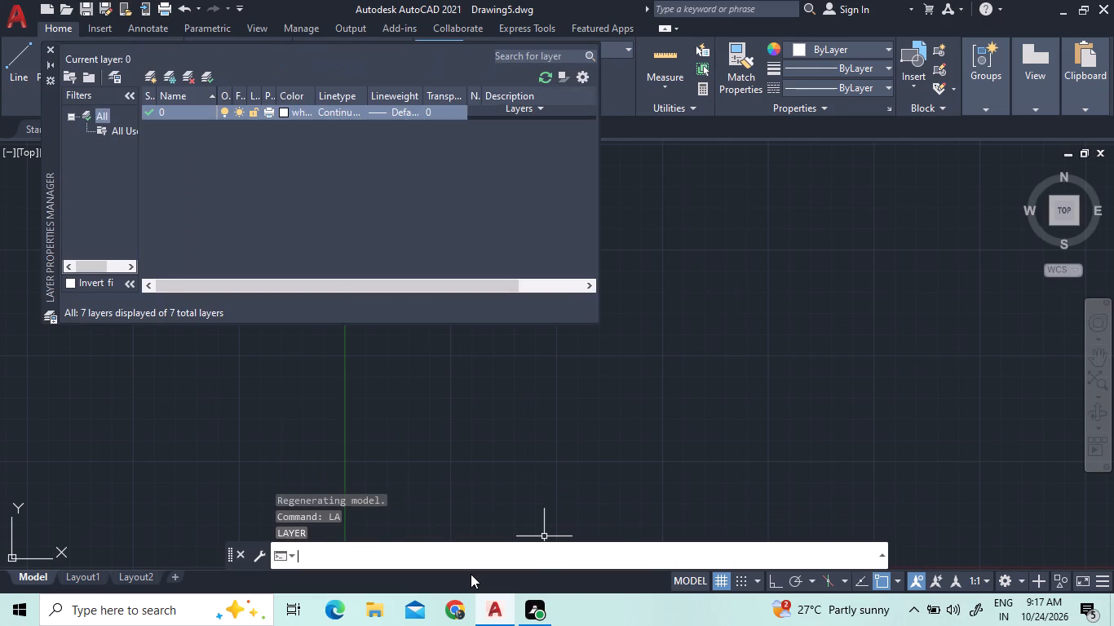
left_click(149, 77)
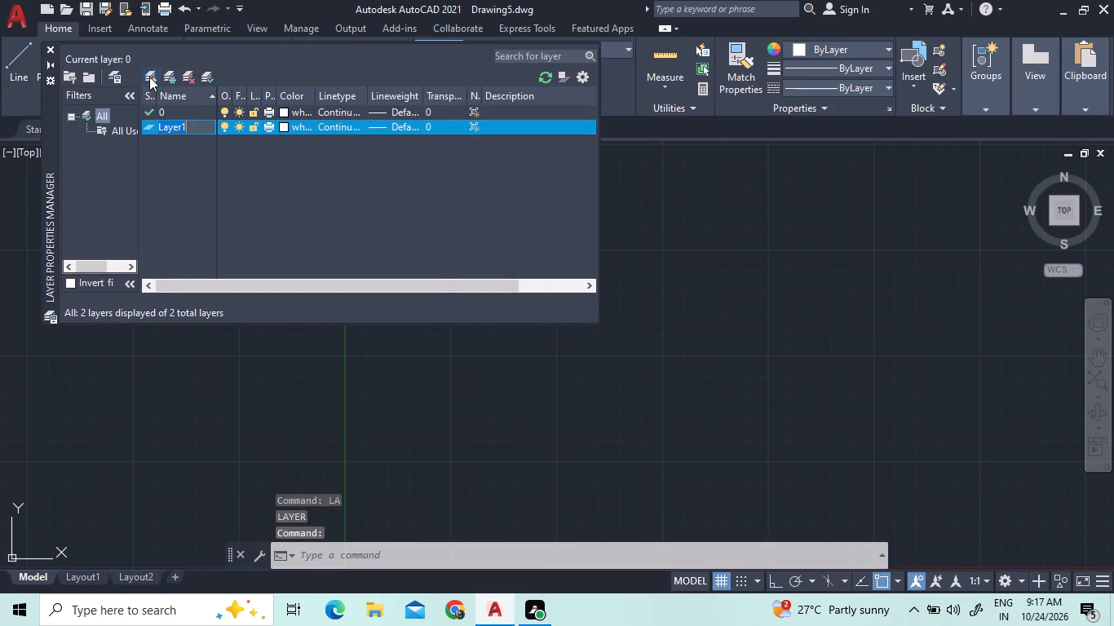
left_click(149, 77)
left_click(149, 77)
left_click(149, 77)
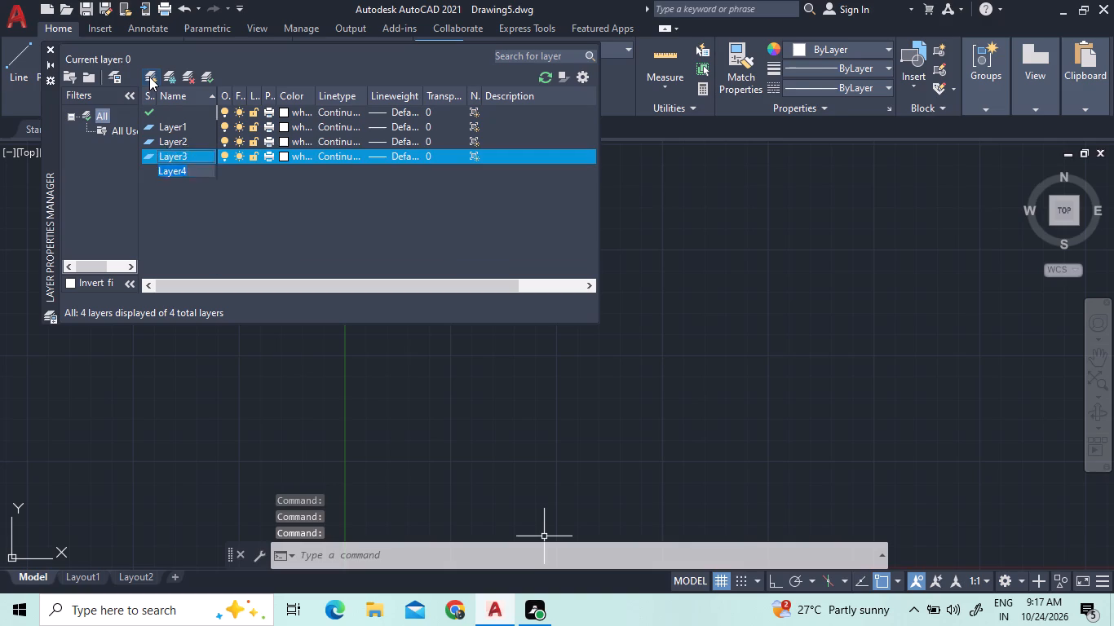
left_click(149, 76)
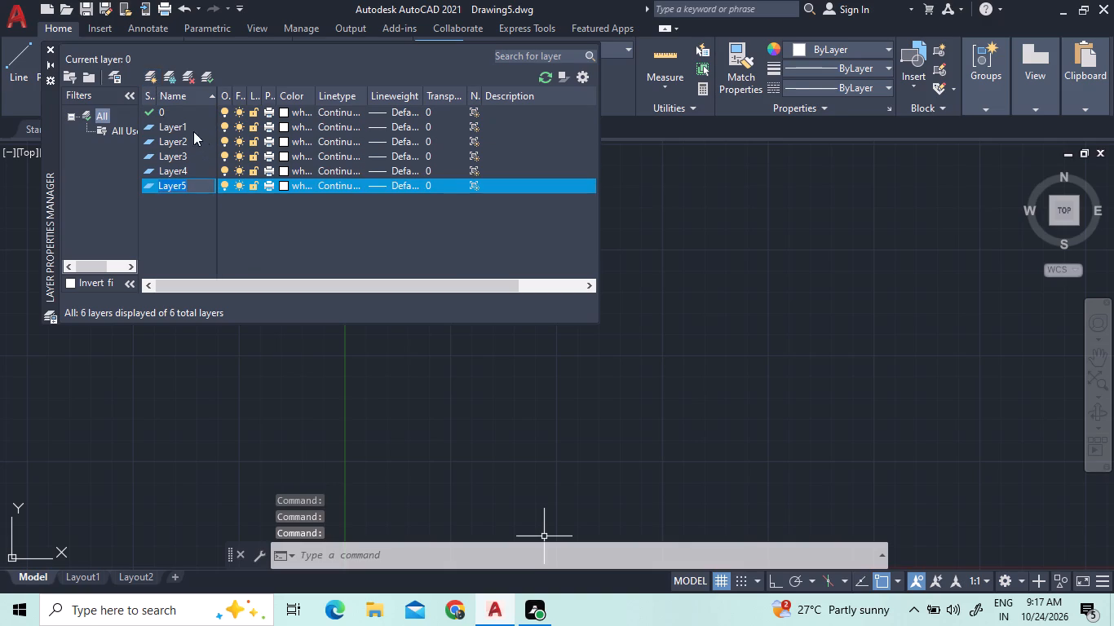
Rename Layer1 as WALL.
left_click(184, 124)
left_click(186, 123)
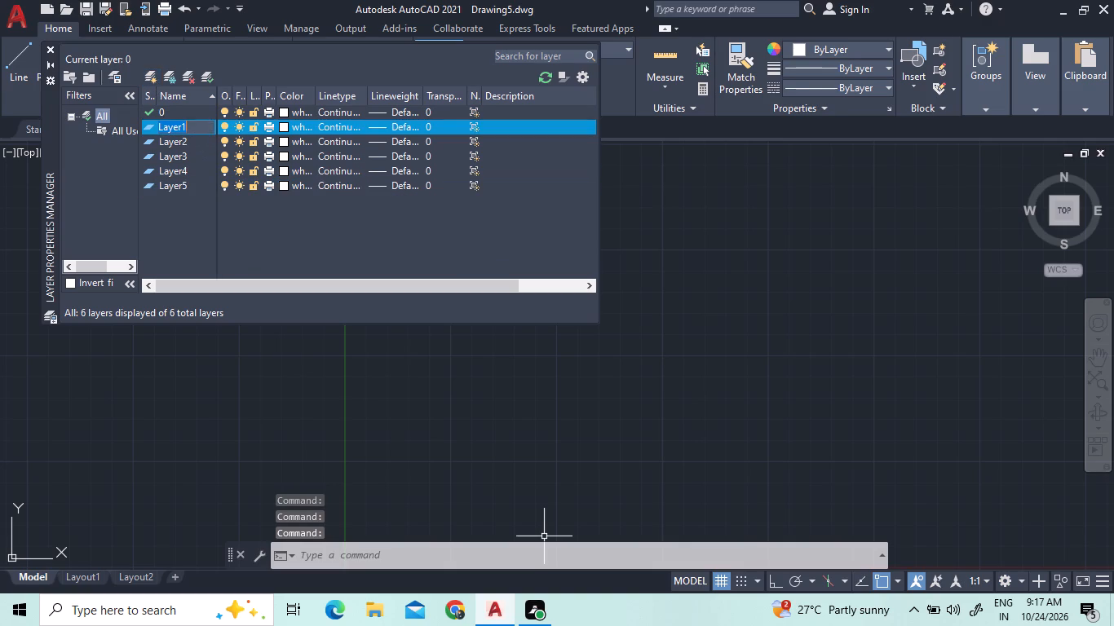
type("WA")
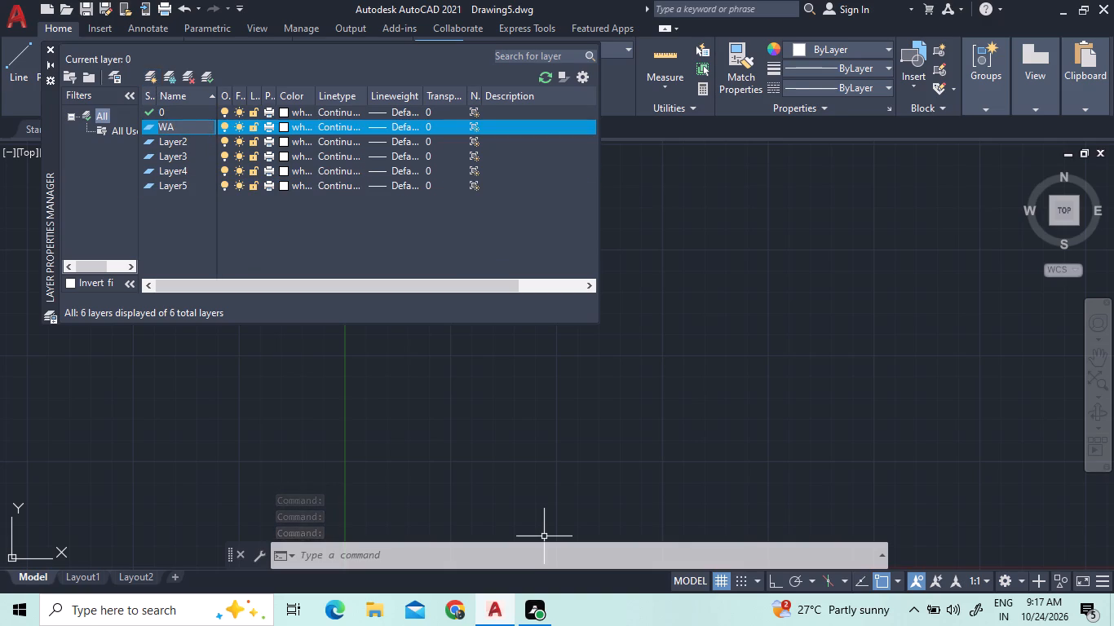
type("LL")
key("Down")
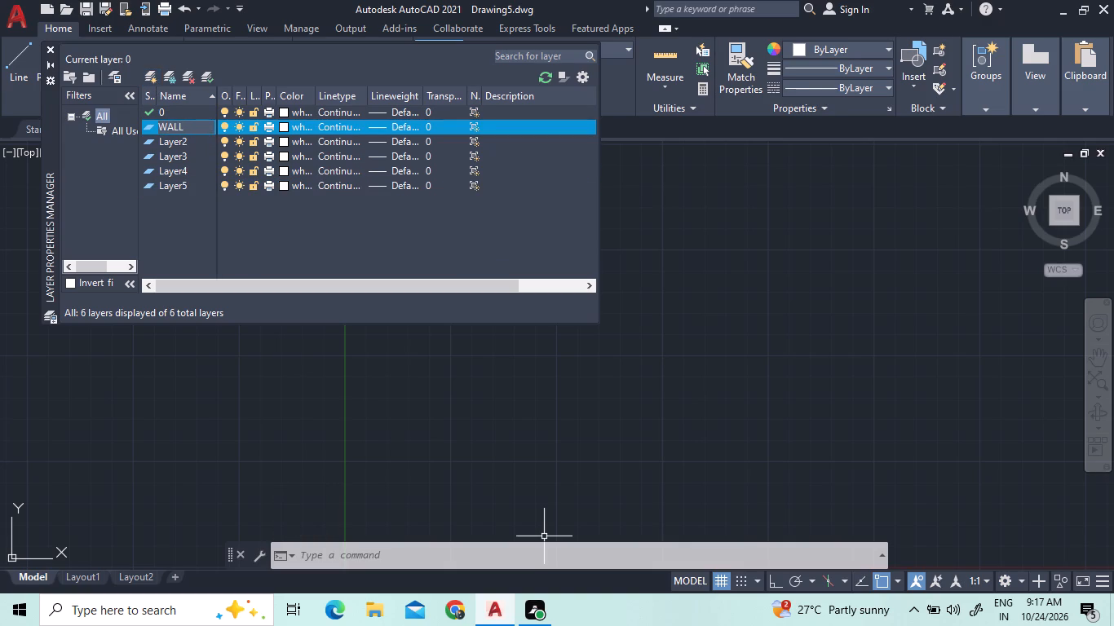
key("Down")
key("Down")
key("Down")
Set the WALL layer's color to red.
left_click(283, 126)
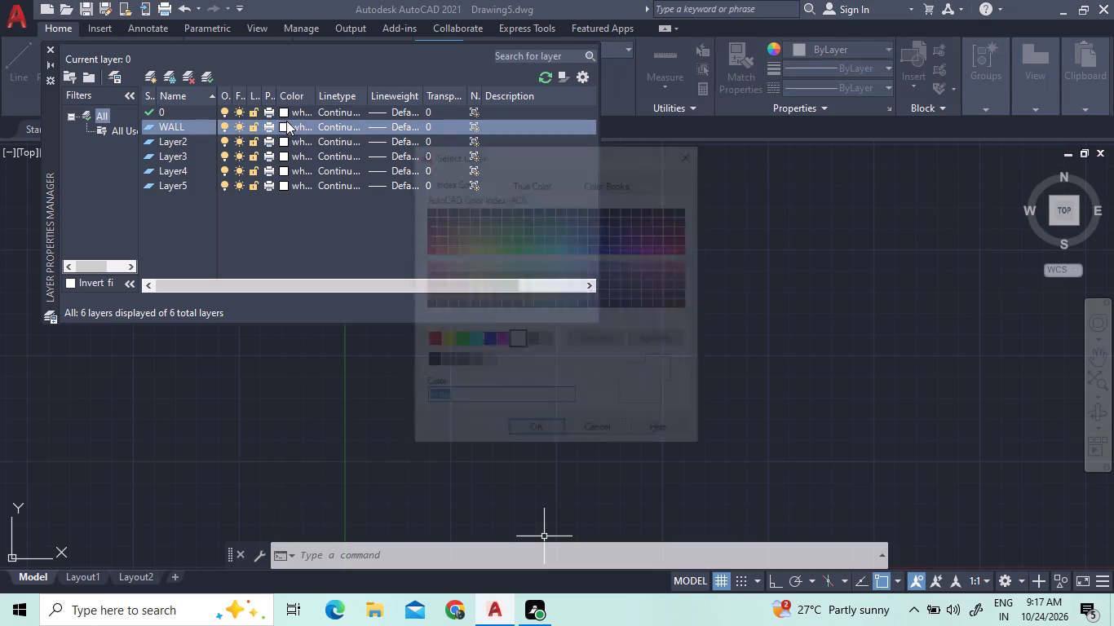
left_click(432, 342)
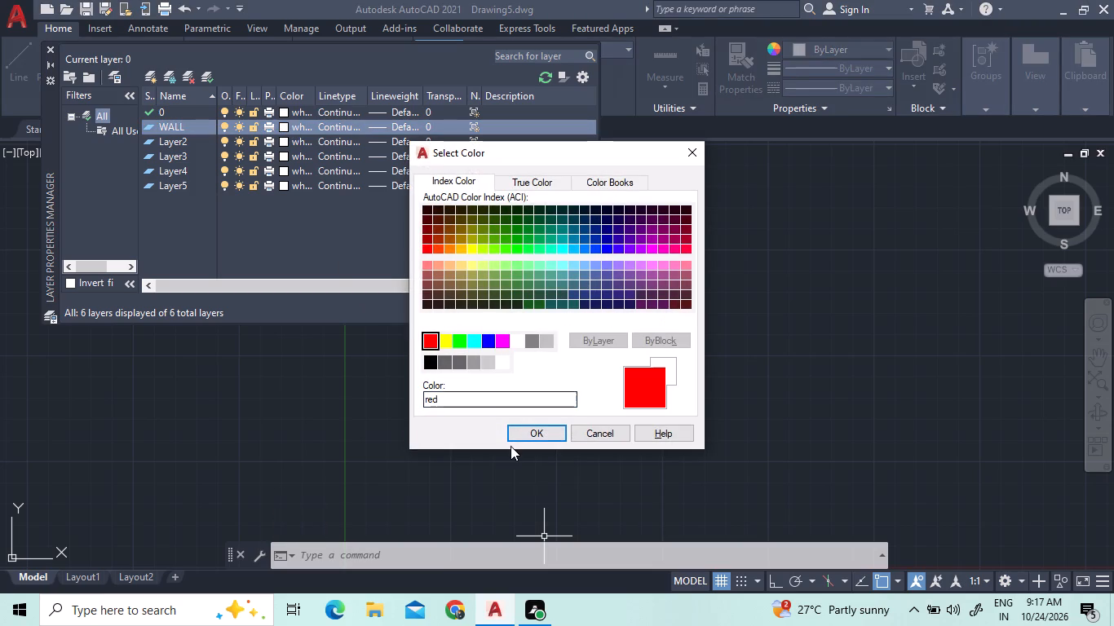
left_click(511, 446)
left_click(536, 432)
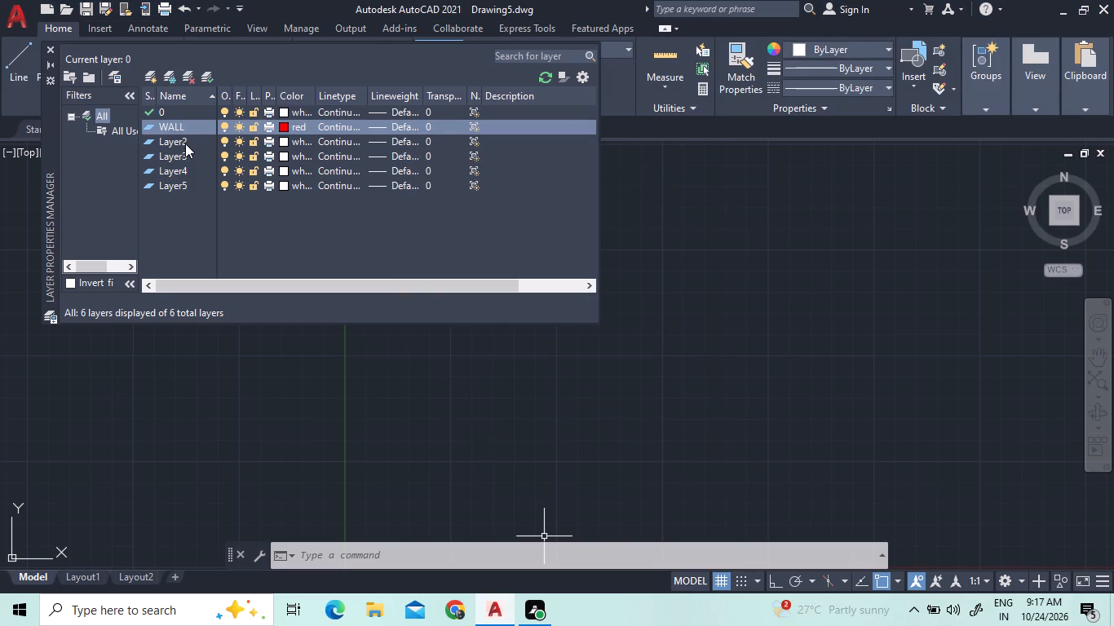
Rename Layer2 as DOOR.
double_click(175, 141)
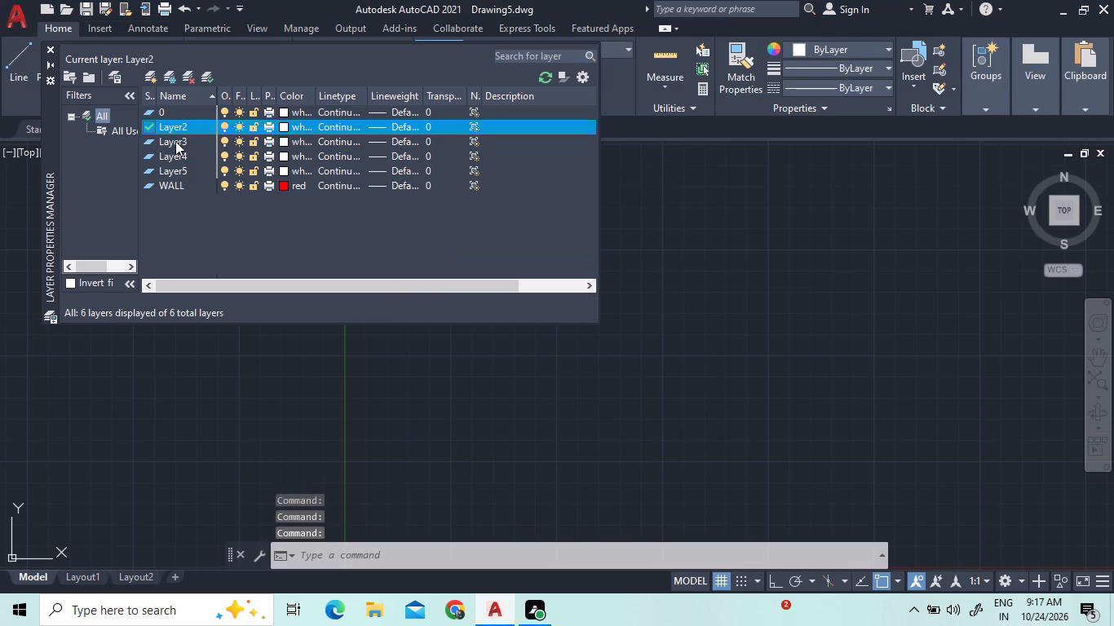
type("DOO")
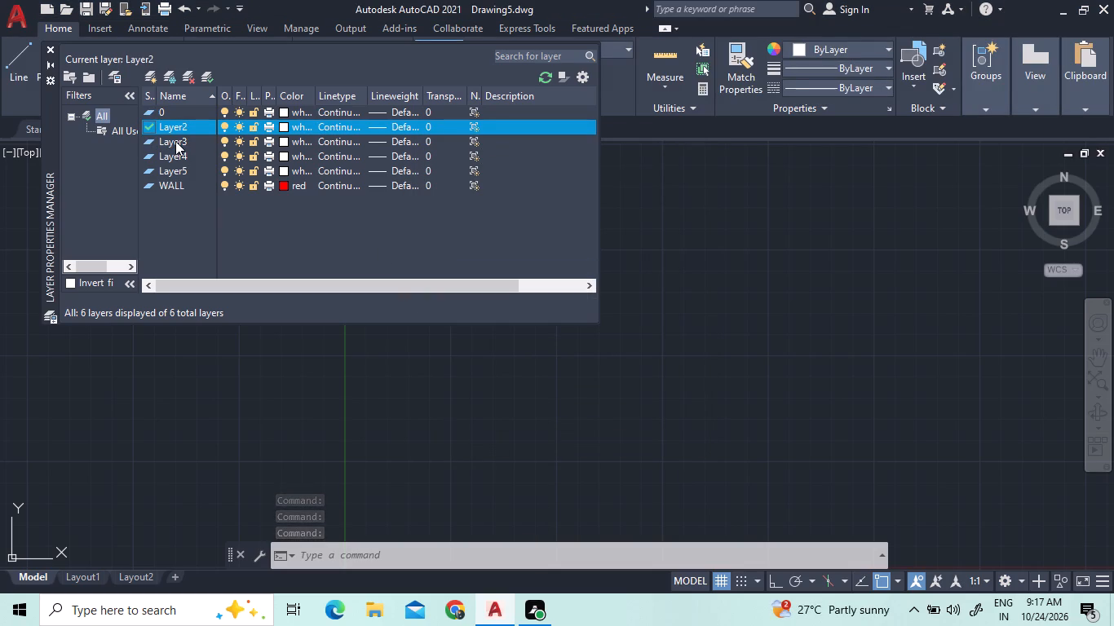
left_click(182, 125)
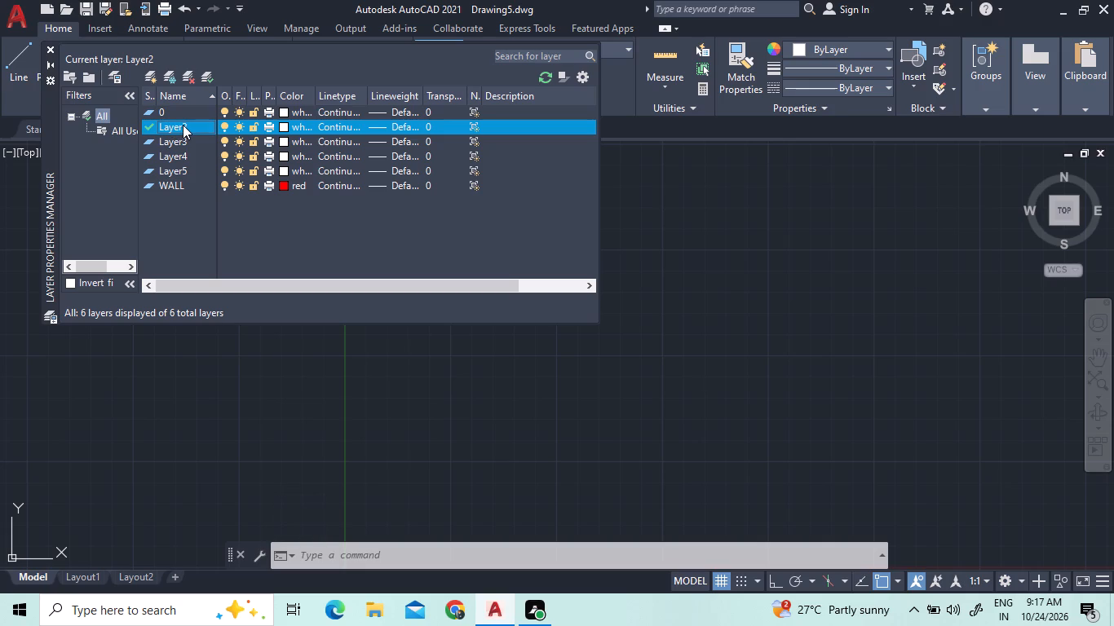
key("d")
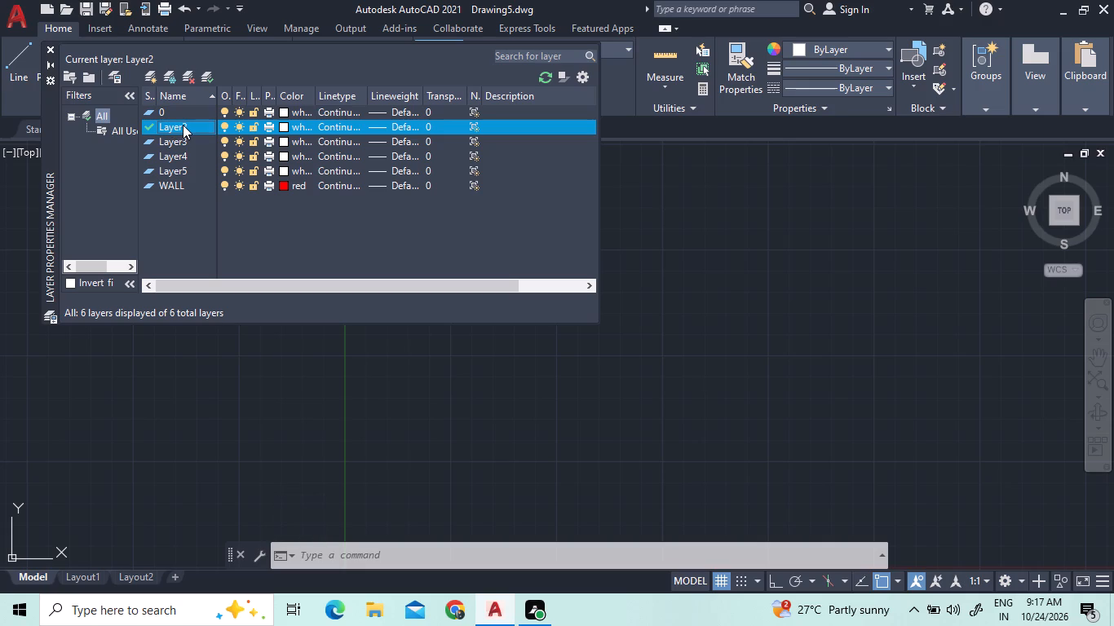
right_click(183, 125)
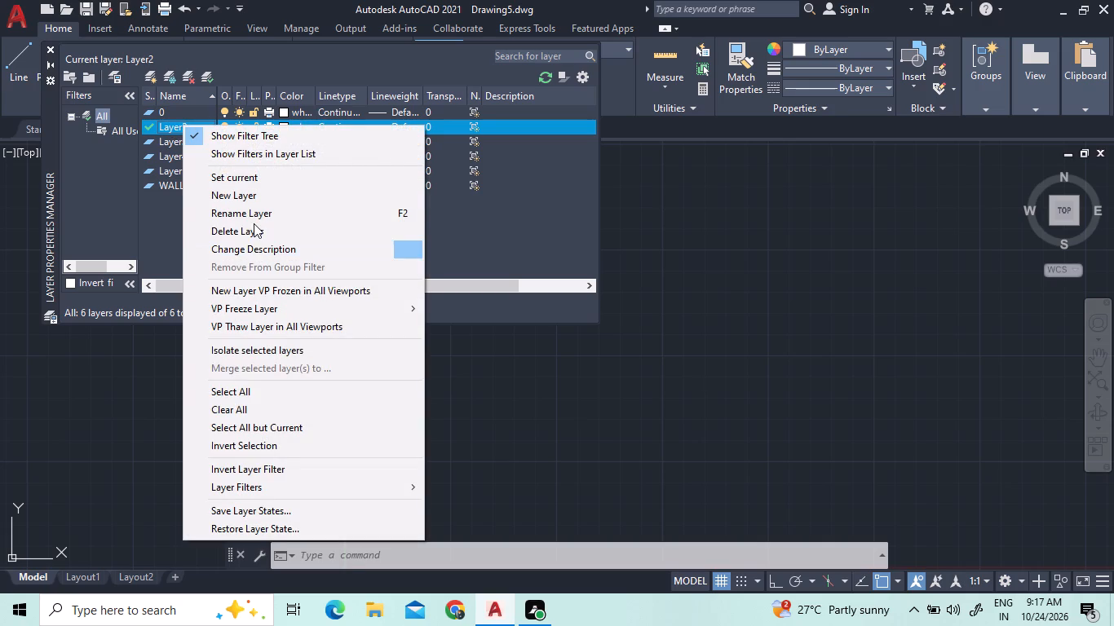
left_click(254, 209)
type("DOOR")
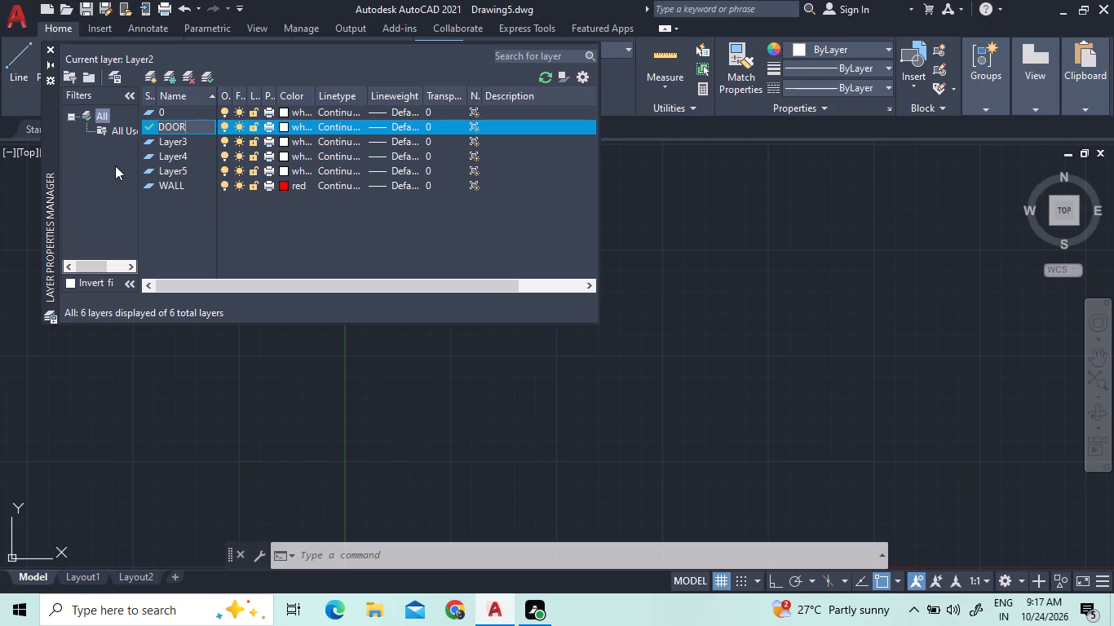
Rename Layer3 as WINDOW.
left_click(175, 139)
type("WINDOW")
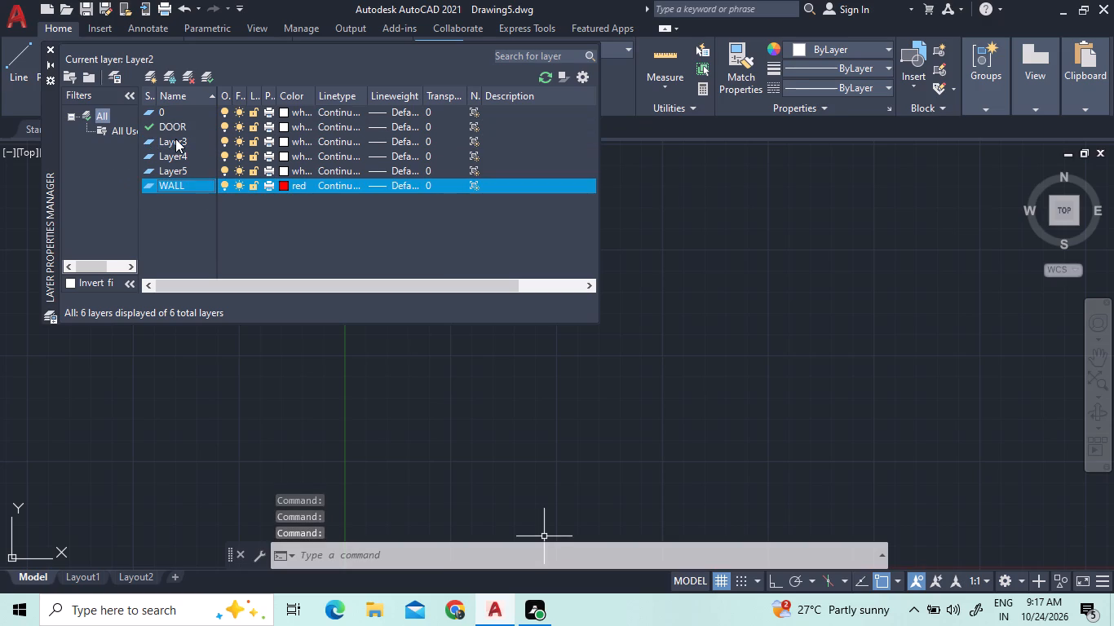
left_click(184, 140)
right_click(184, 140)
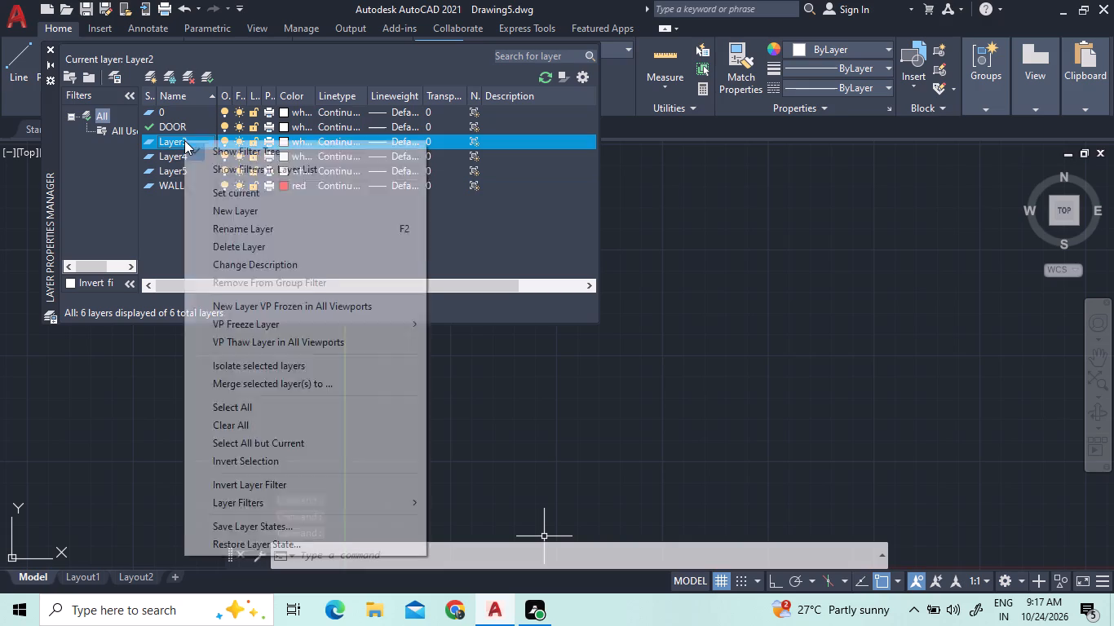
left_click(222, 229)
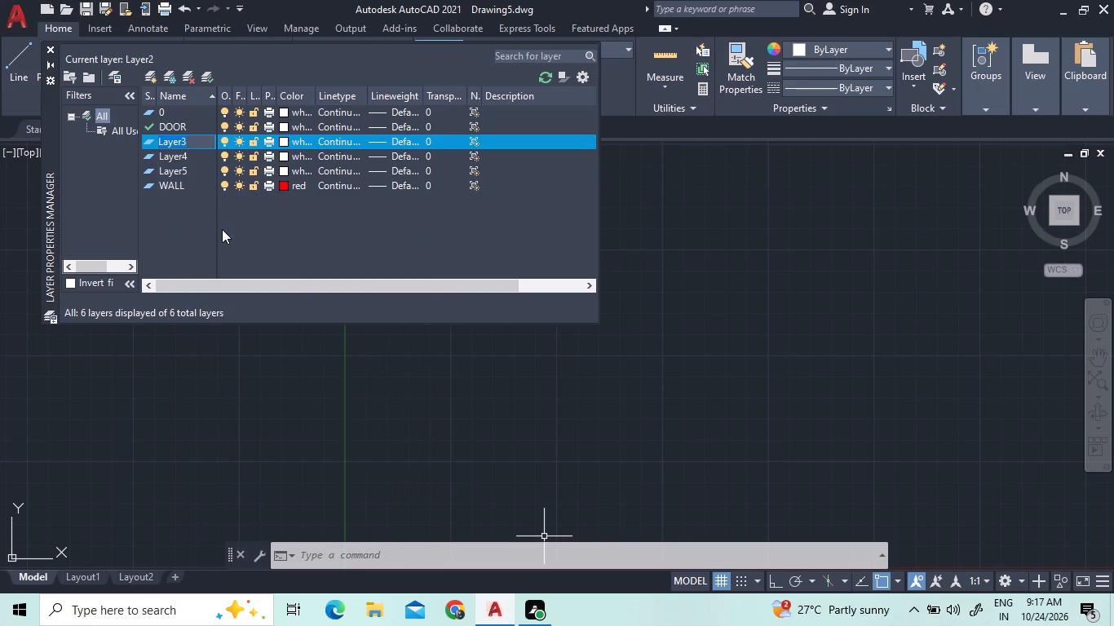
type("WINDOW")
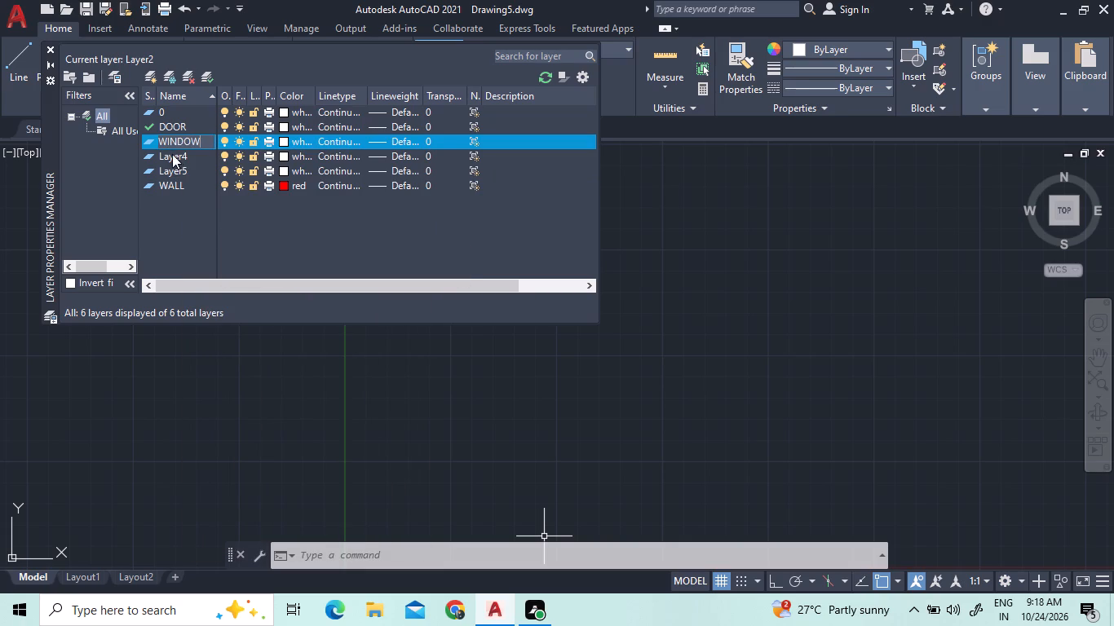
Rename Layer4 as TEXT.
left_click(182, 155)
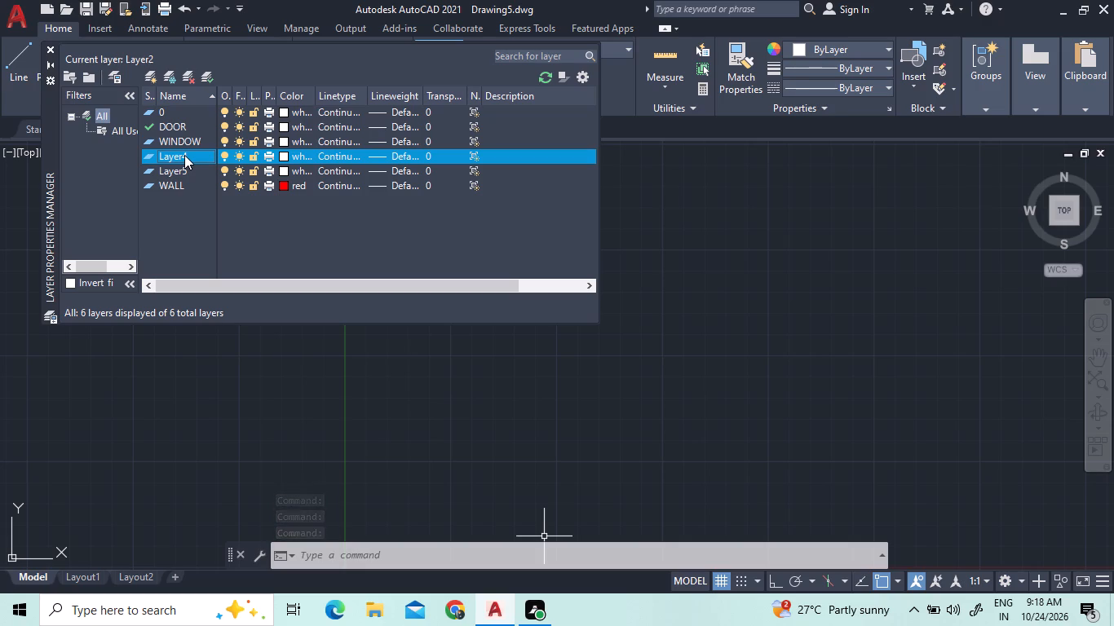
type("TEXT")
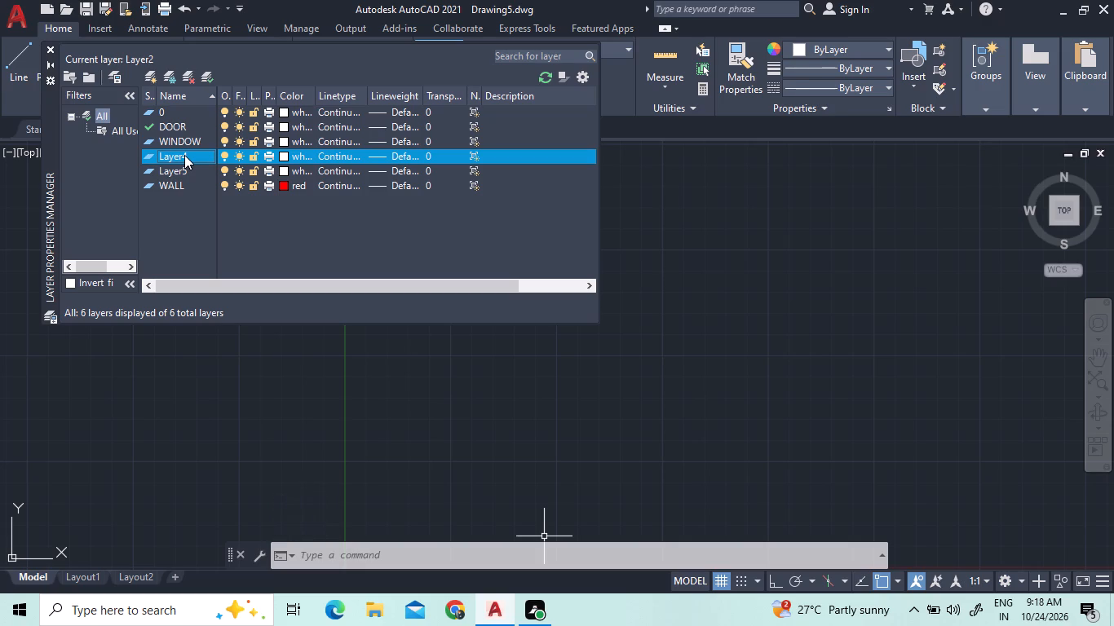
right_click(184, 155)
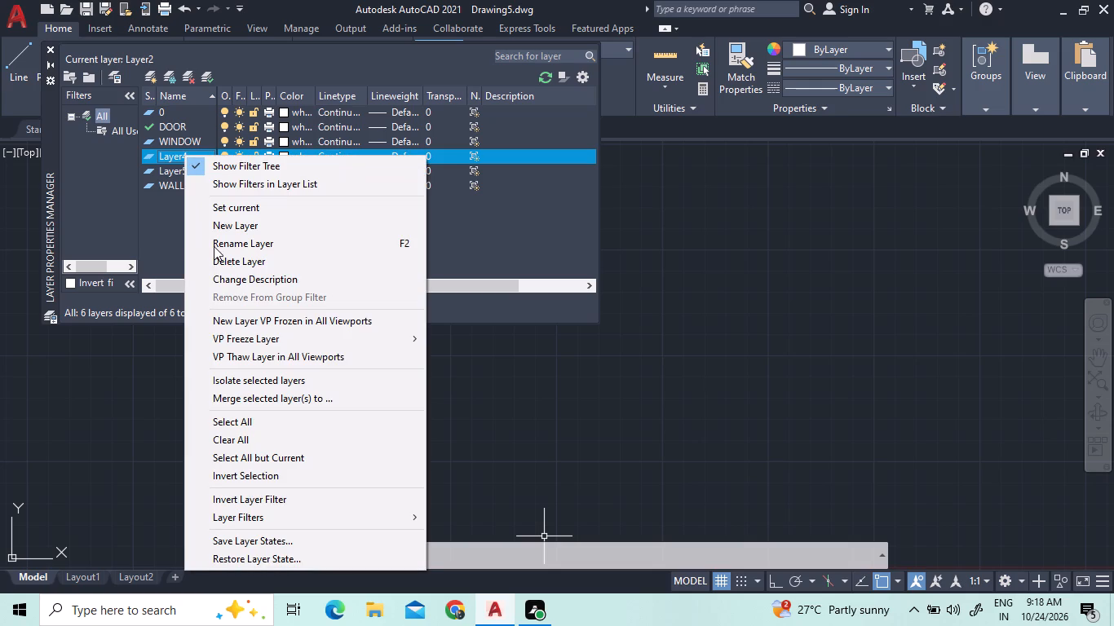
left_click(214, 246)
type("TEXT")
Rename Layer5 as DIMENSIONS.
left_click(179, 173)
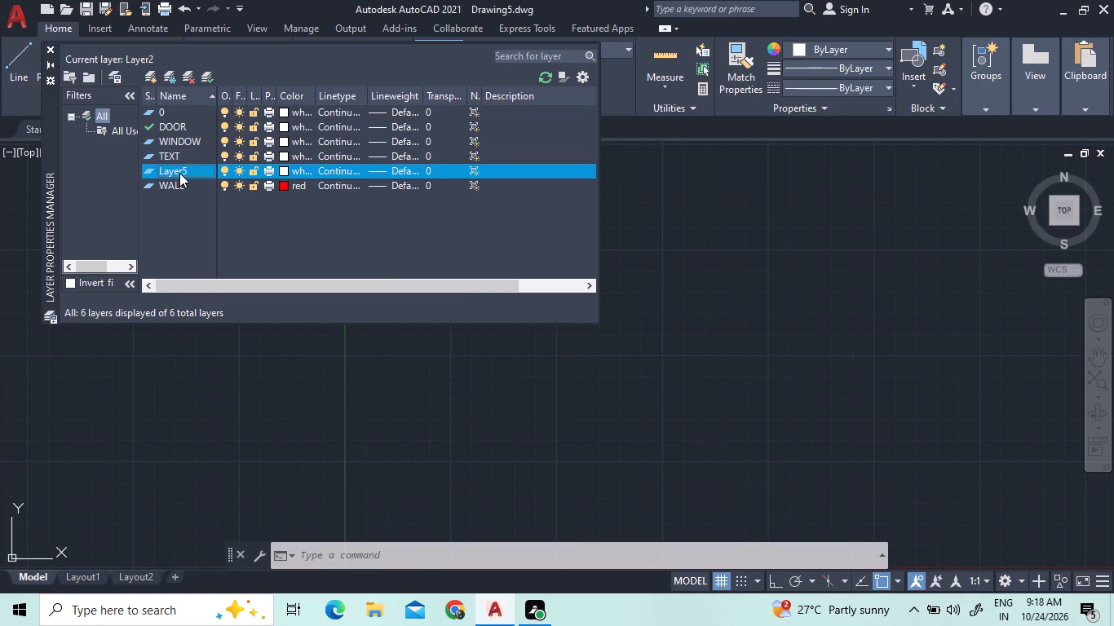
key("d")
key("i")
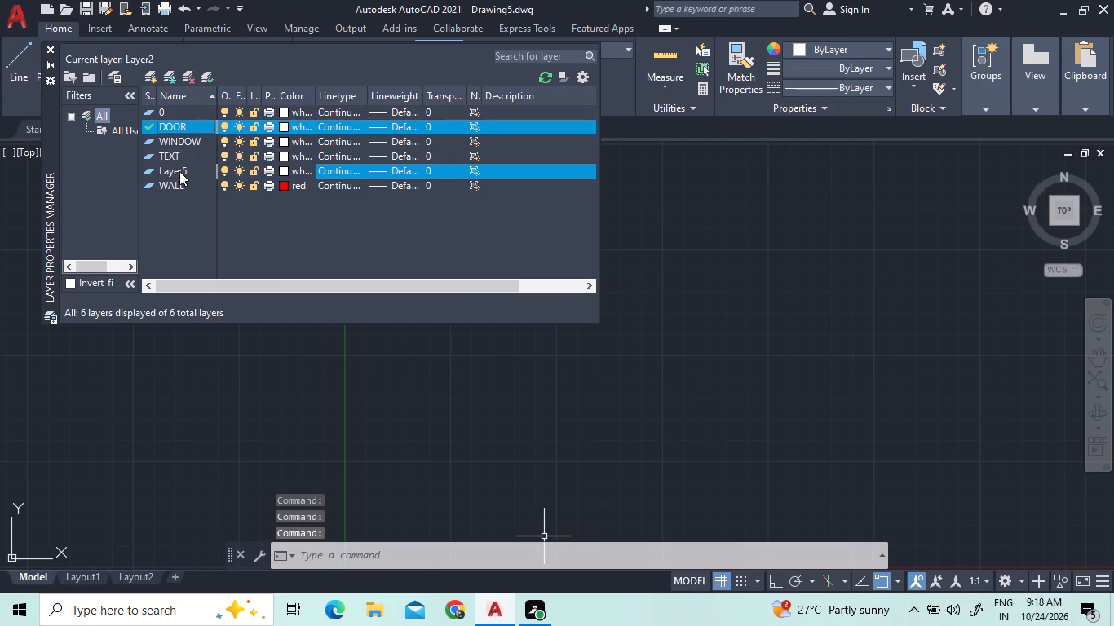
left_click(183, 166)
right_click(186, 165)
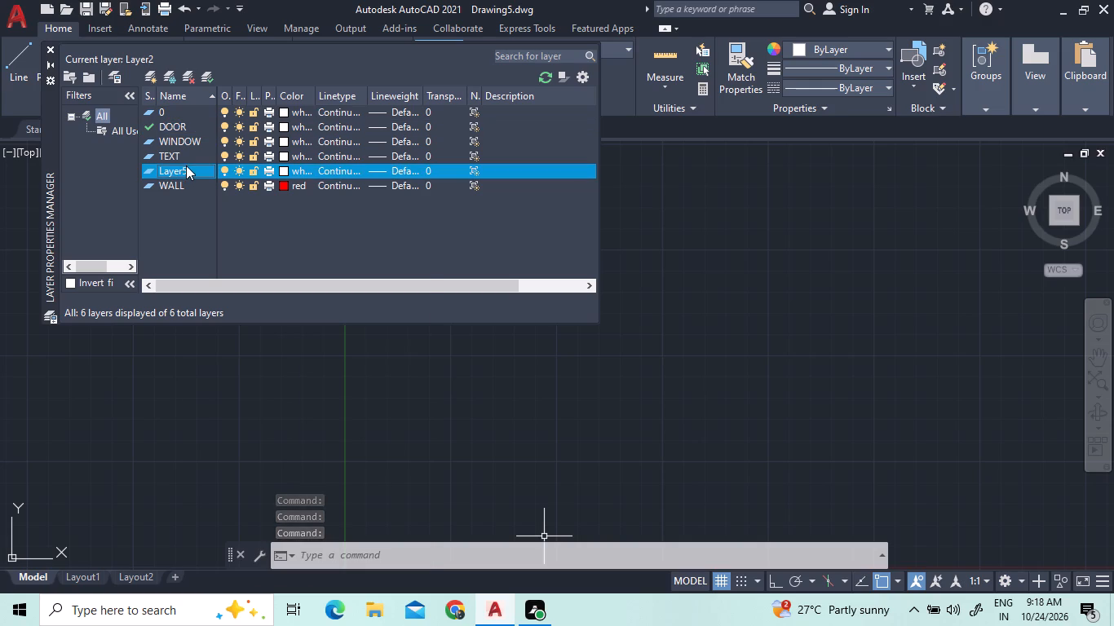
left_click(272, 255)
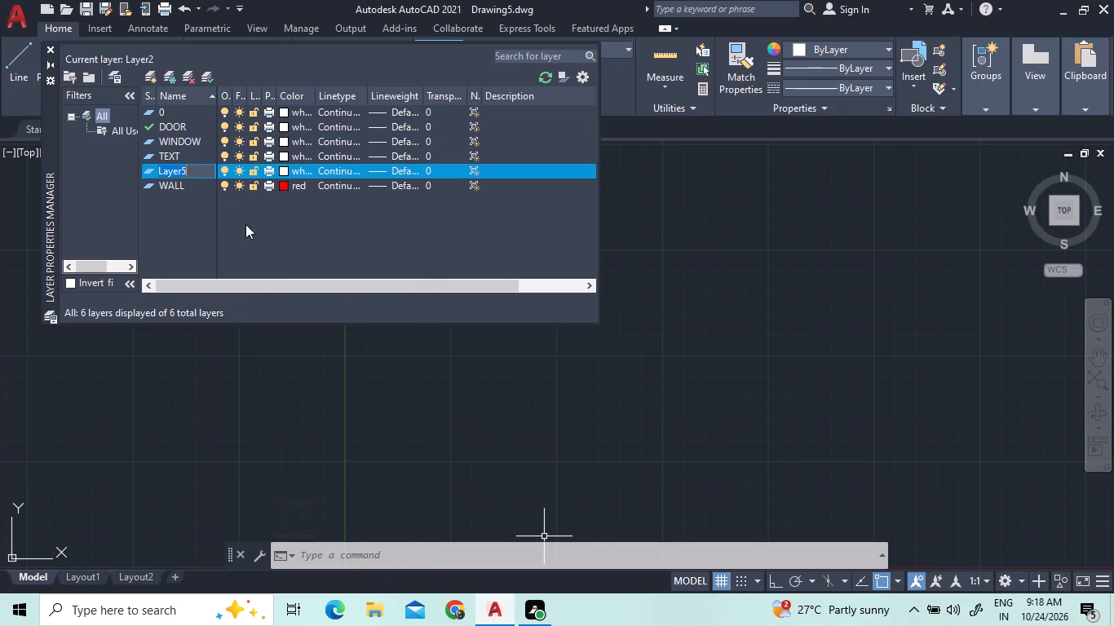
type("DIMENSIONS")
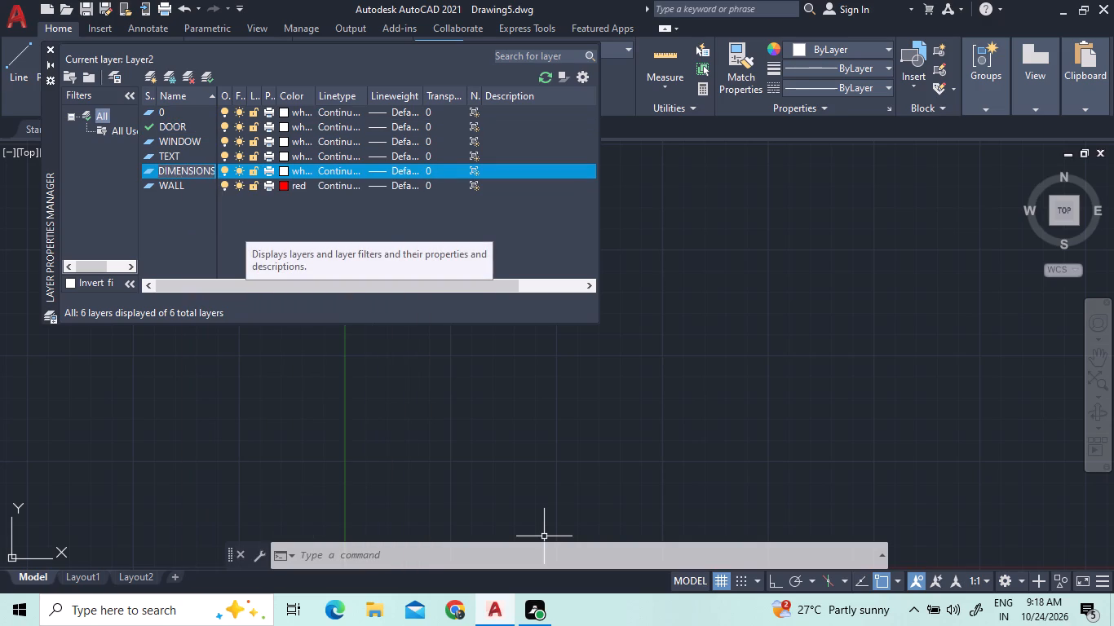
left_click(347, 205)
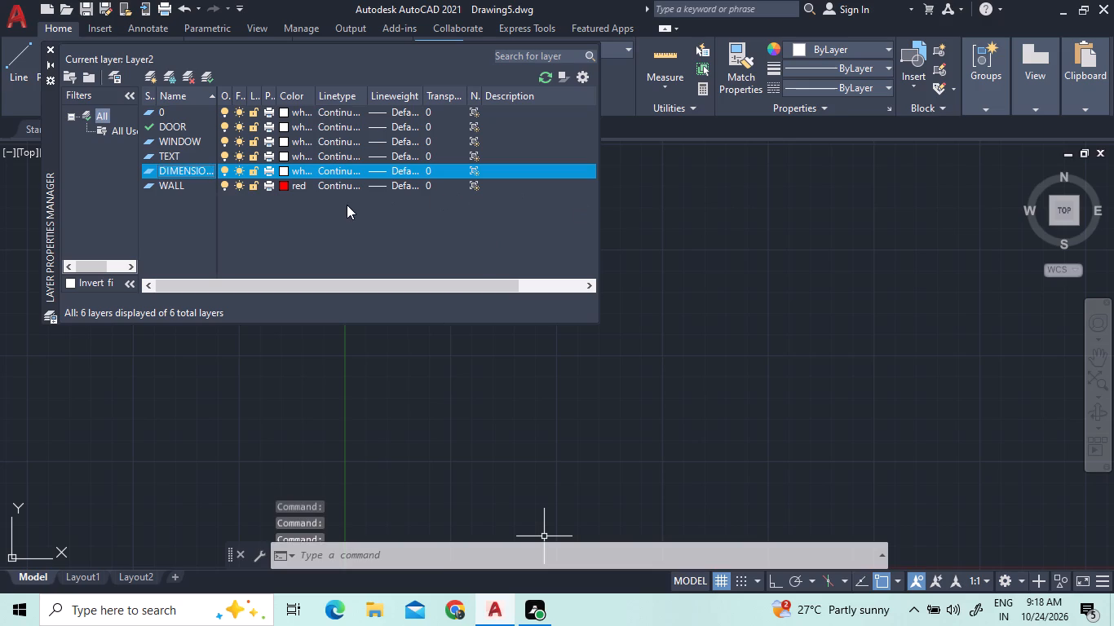
Set the DIMENSIONS layer's color to yellow.
left_click(290, 173)
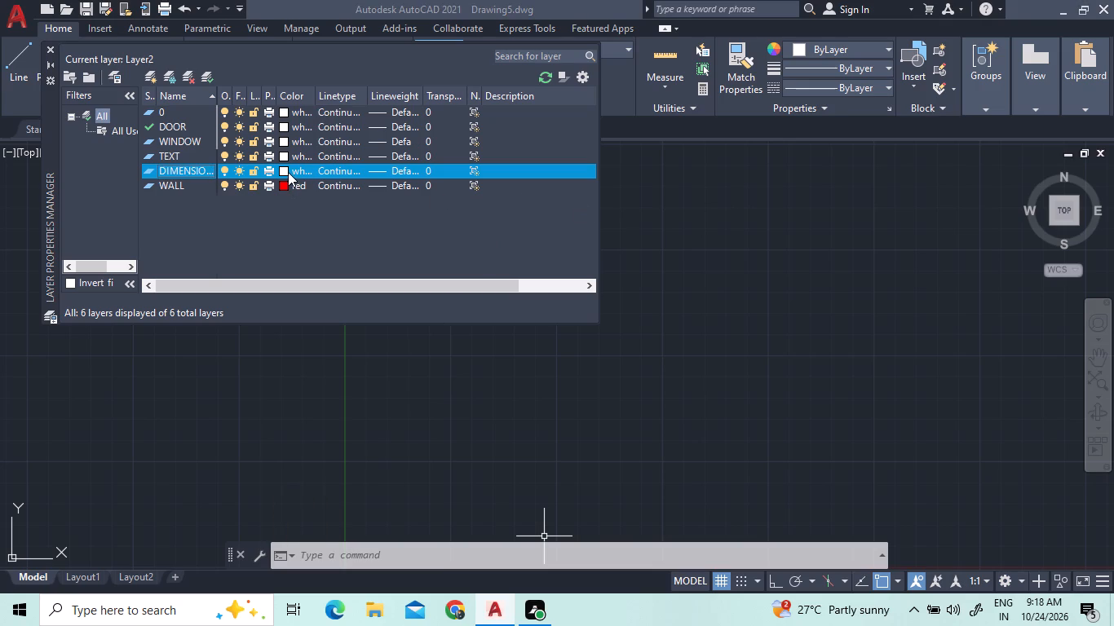
left_click(444, 350)
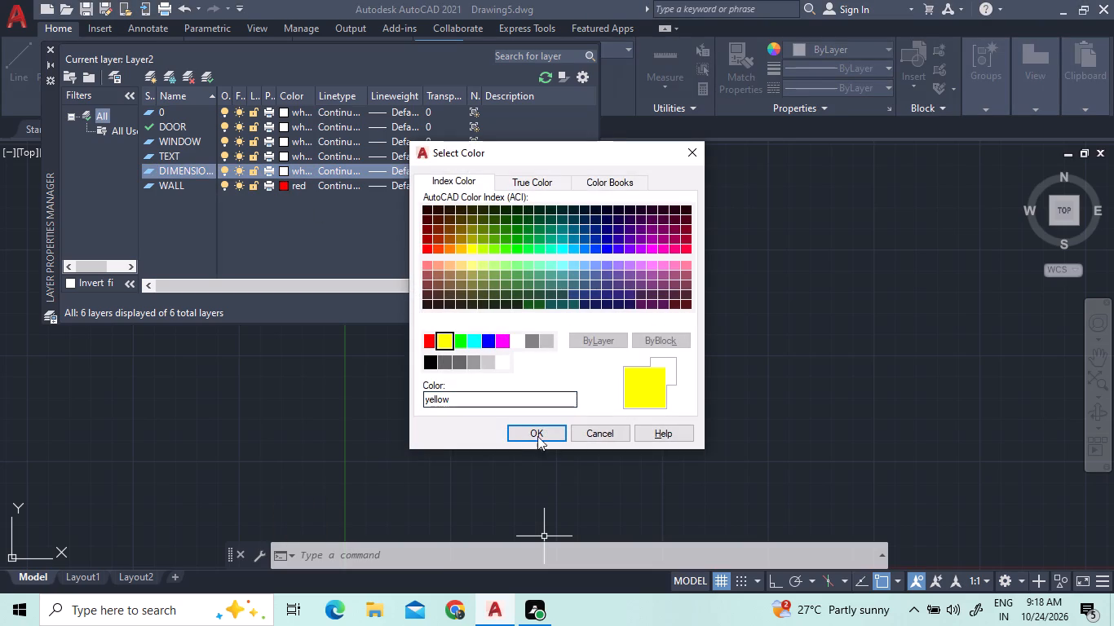
left_click(528, 439)
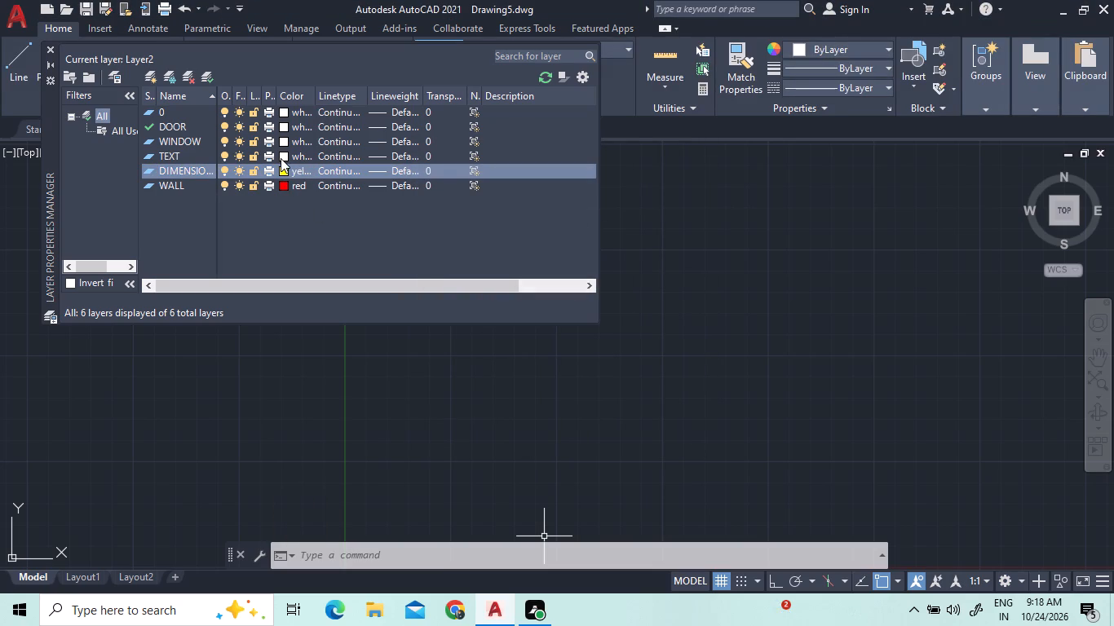
Set the TEXT layer's color to green.
left_click(281, 158)
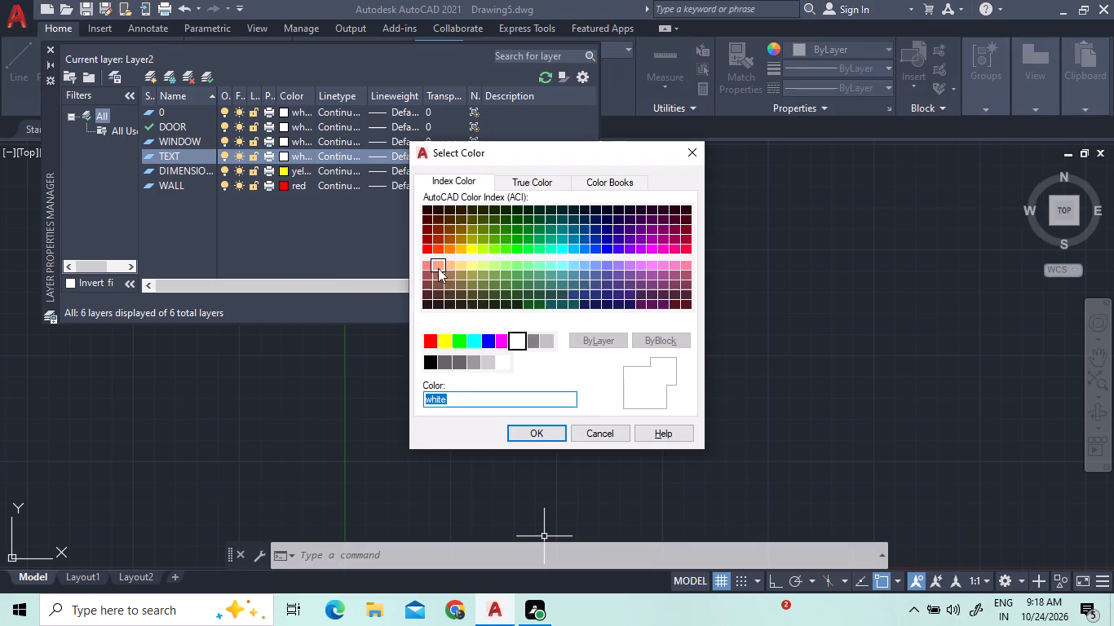
left_click(460, 337)
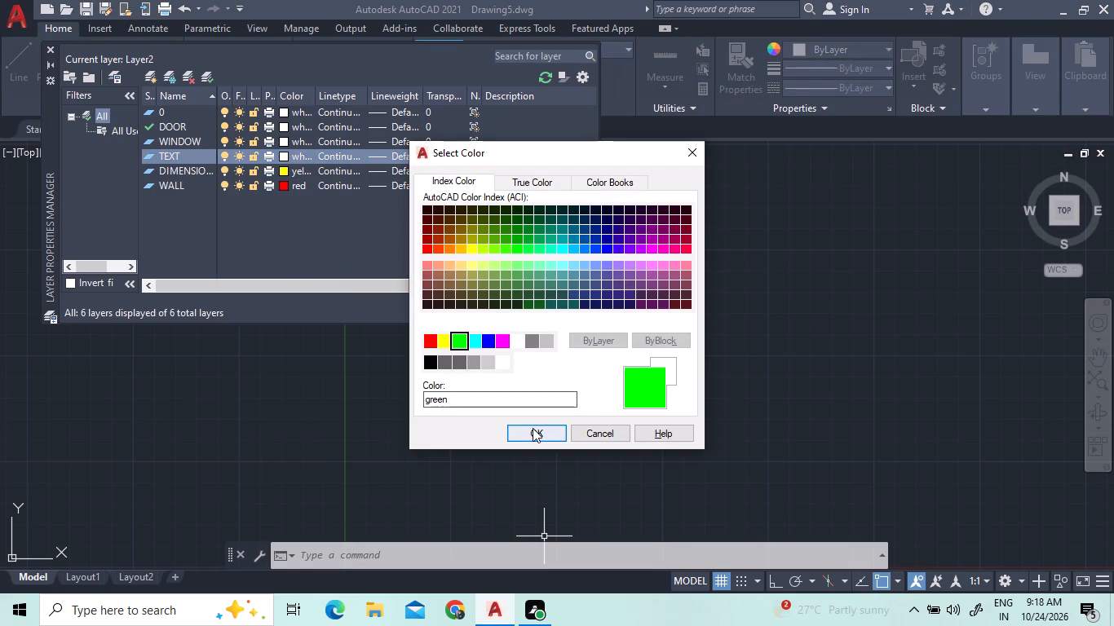
left_click(533, 428)
Set the WINDOW layer's color to cyan.
left_click(284, 139)
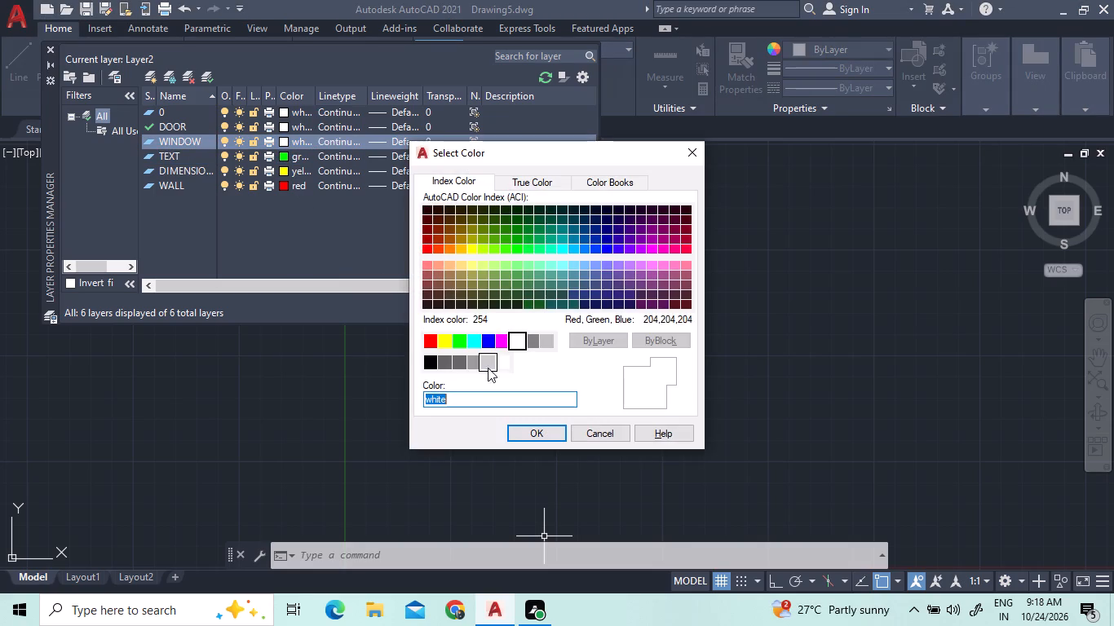
left_click(471, 340)
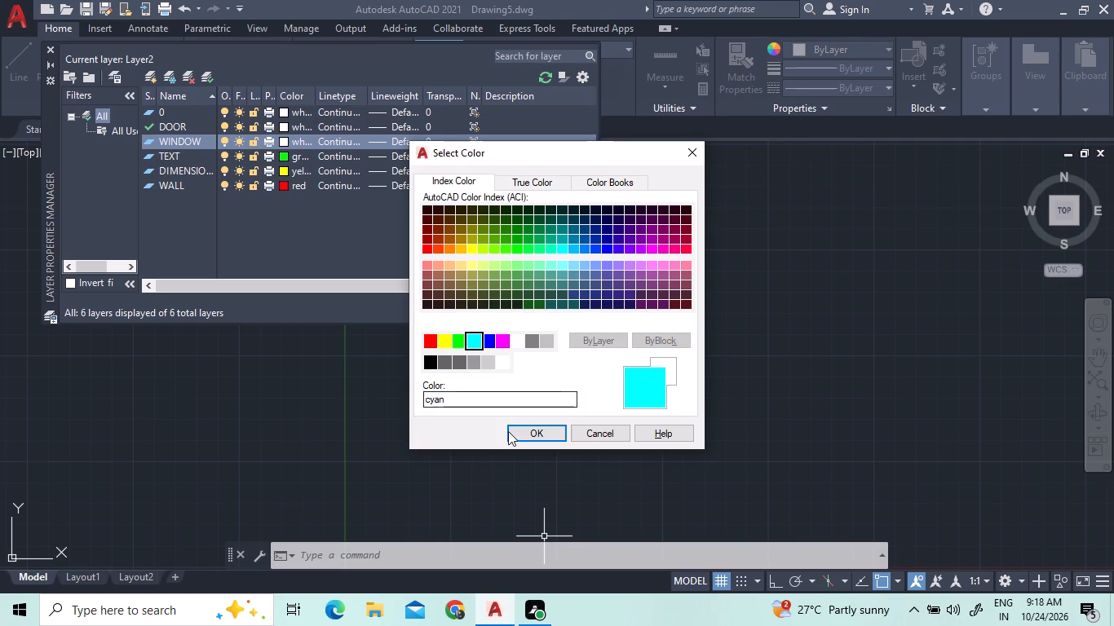
left_click(508, 433)
Set the DOOR layer's color to blue.
left_click(284, 125)
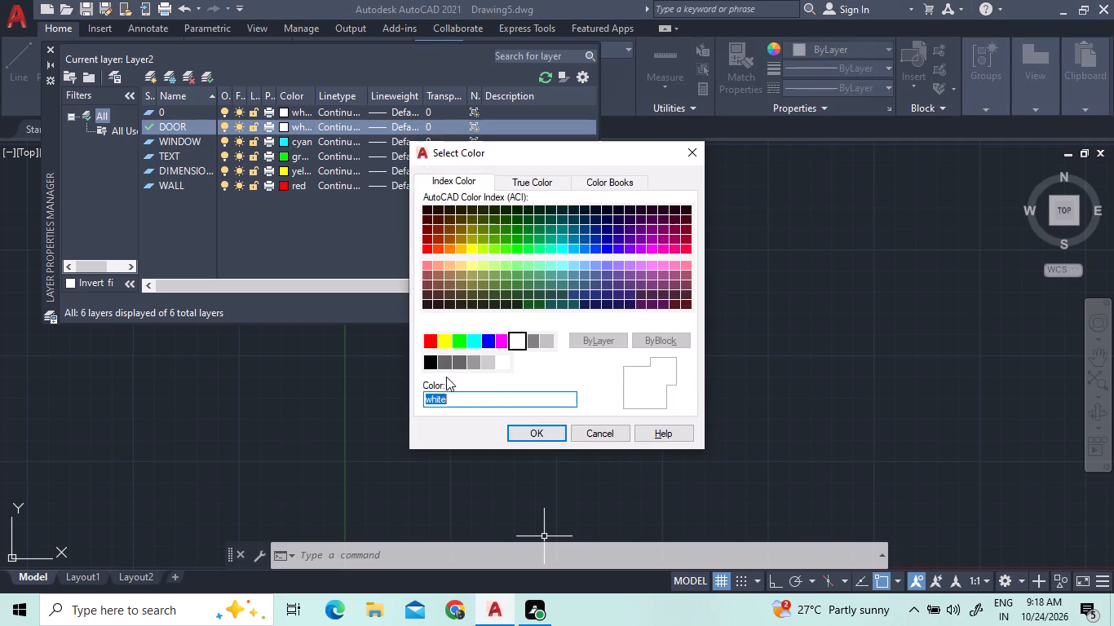
left_click(485, 346)
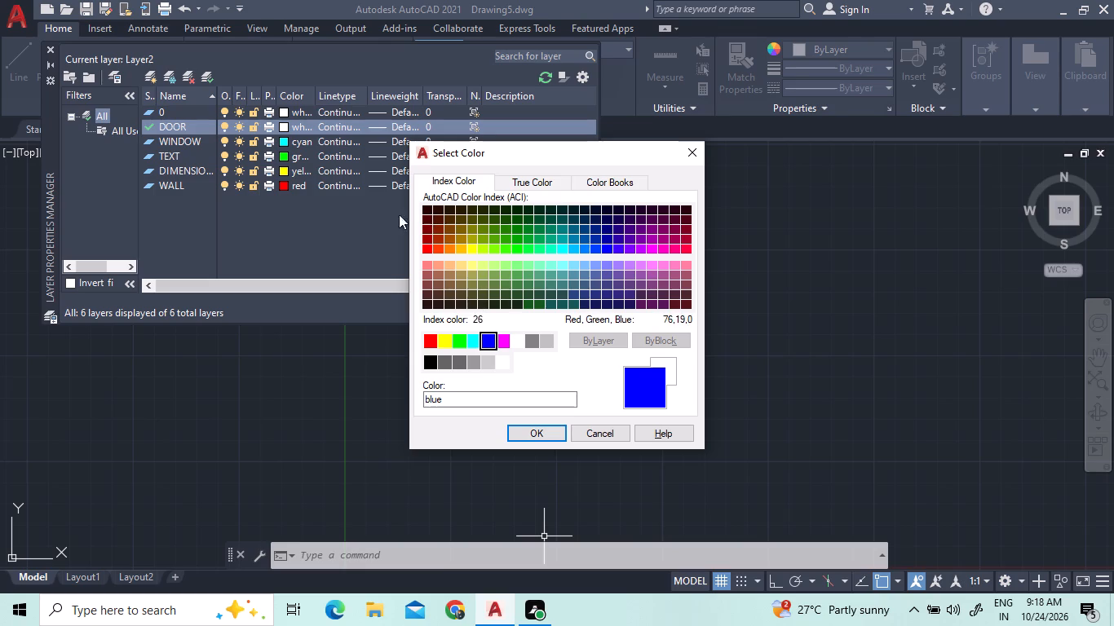
left_click(528, 430)
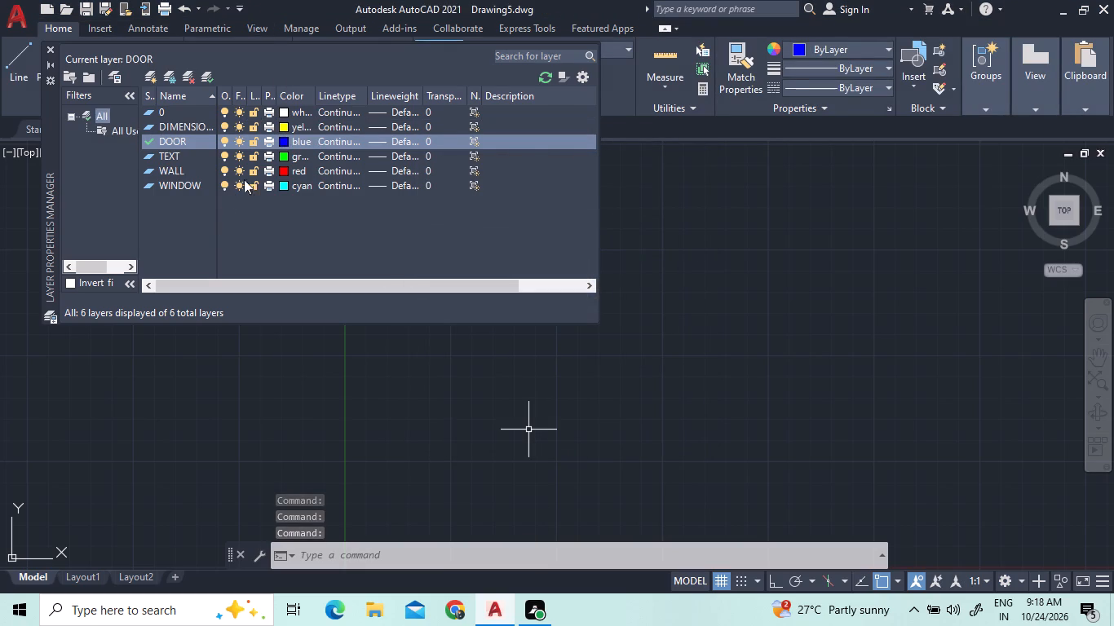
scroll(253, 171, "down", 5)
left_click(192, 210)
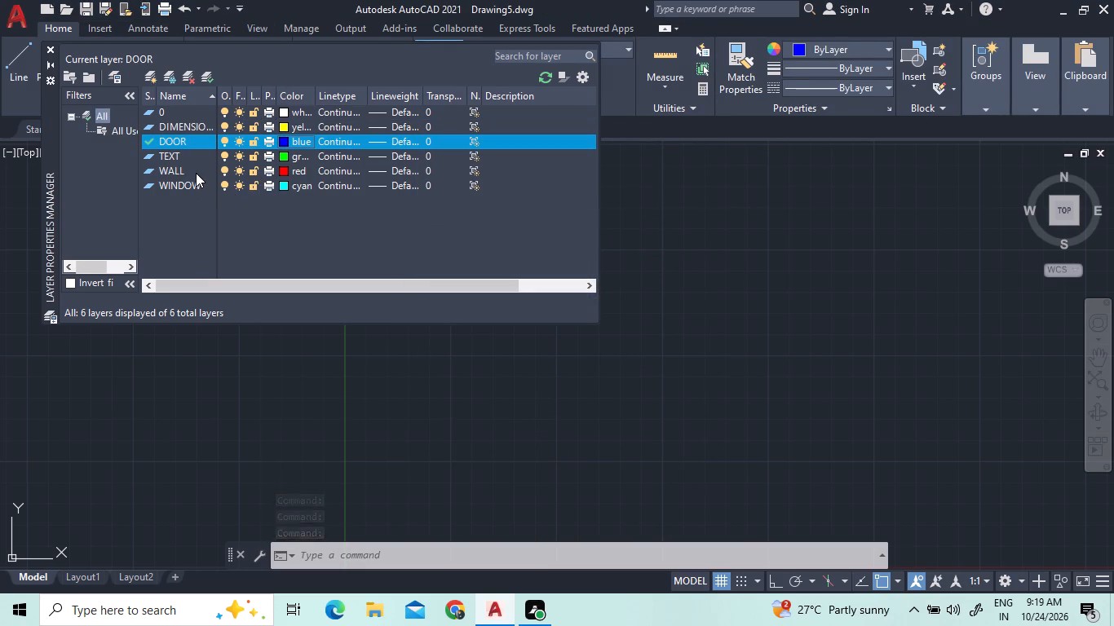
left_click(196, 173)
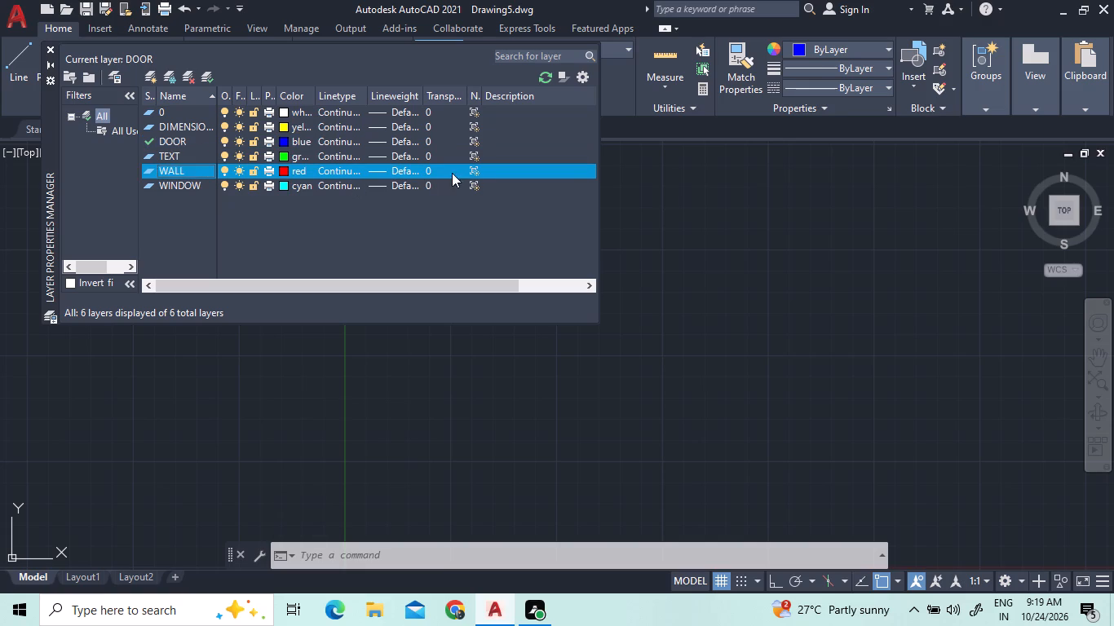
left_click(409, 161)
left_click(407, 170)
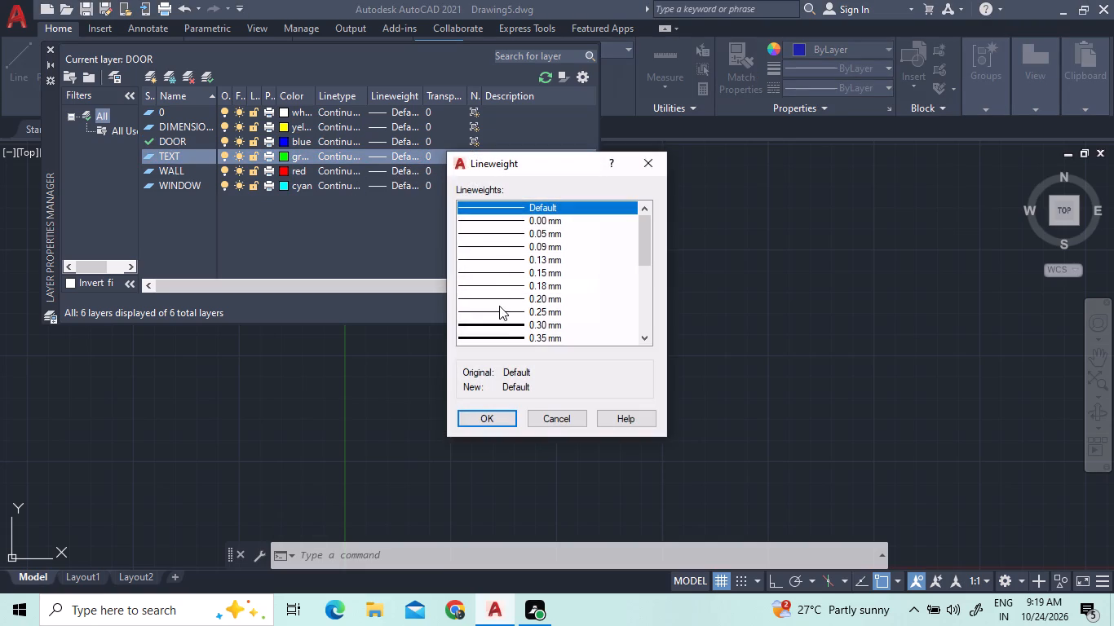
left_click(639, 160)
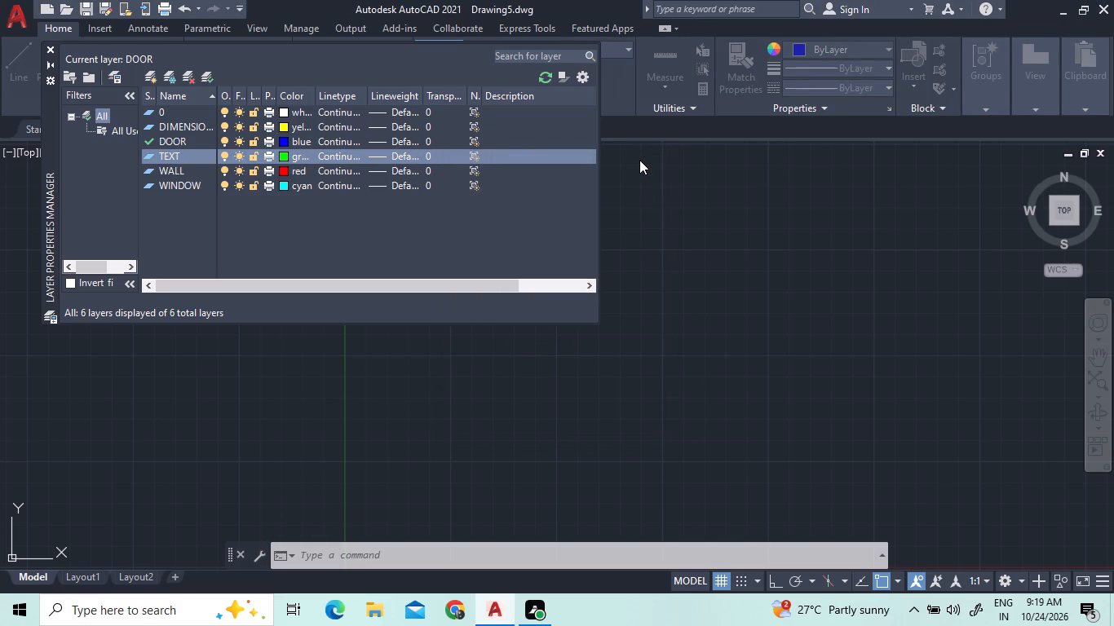
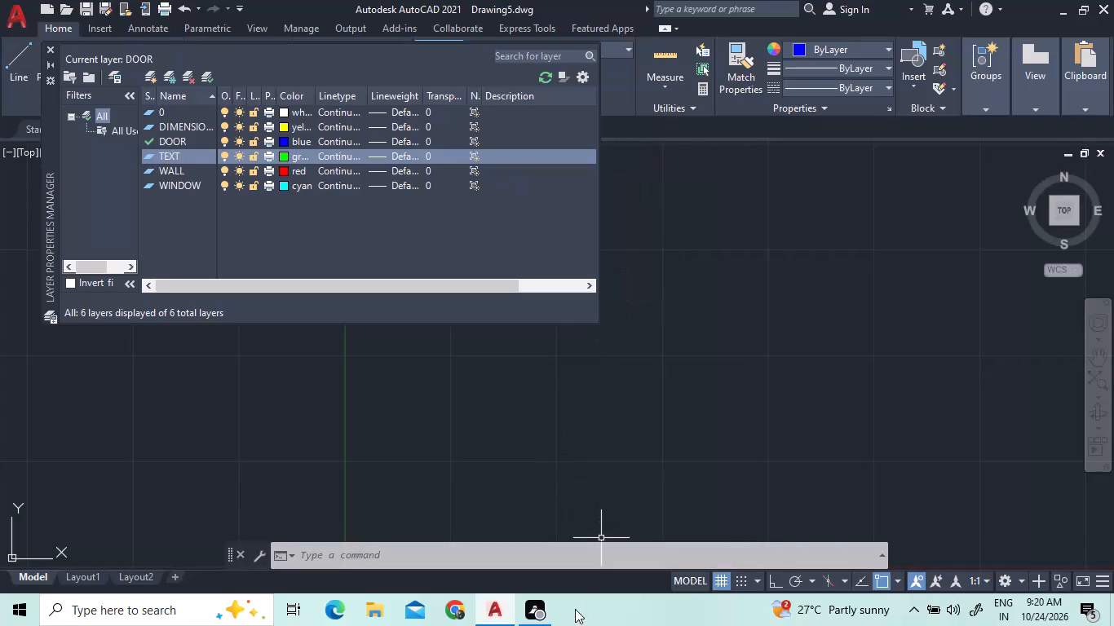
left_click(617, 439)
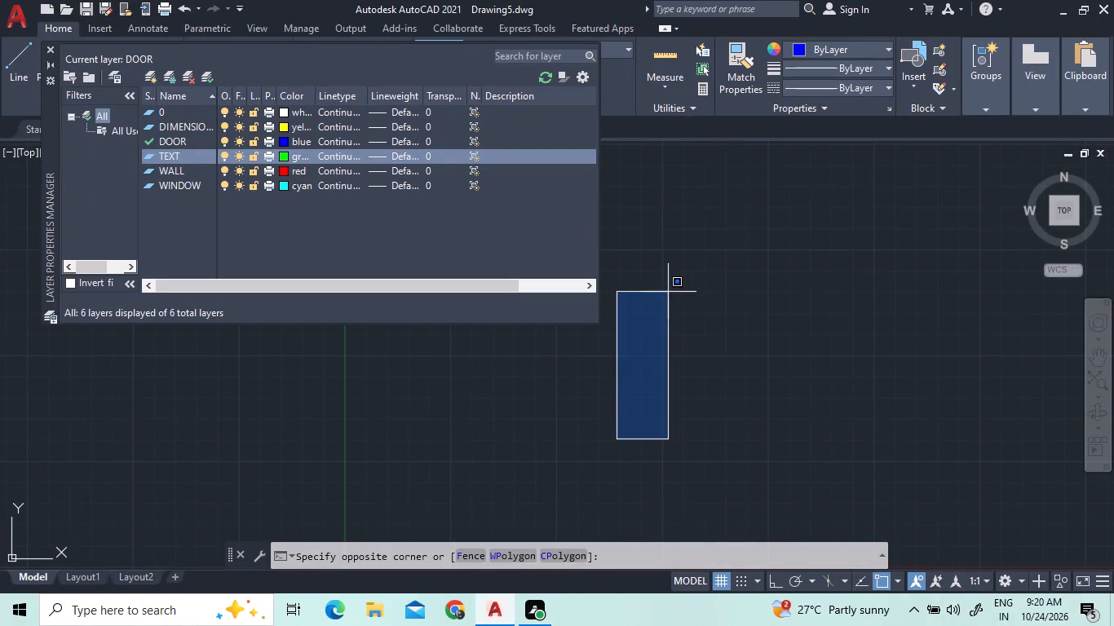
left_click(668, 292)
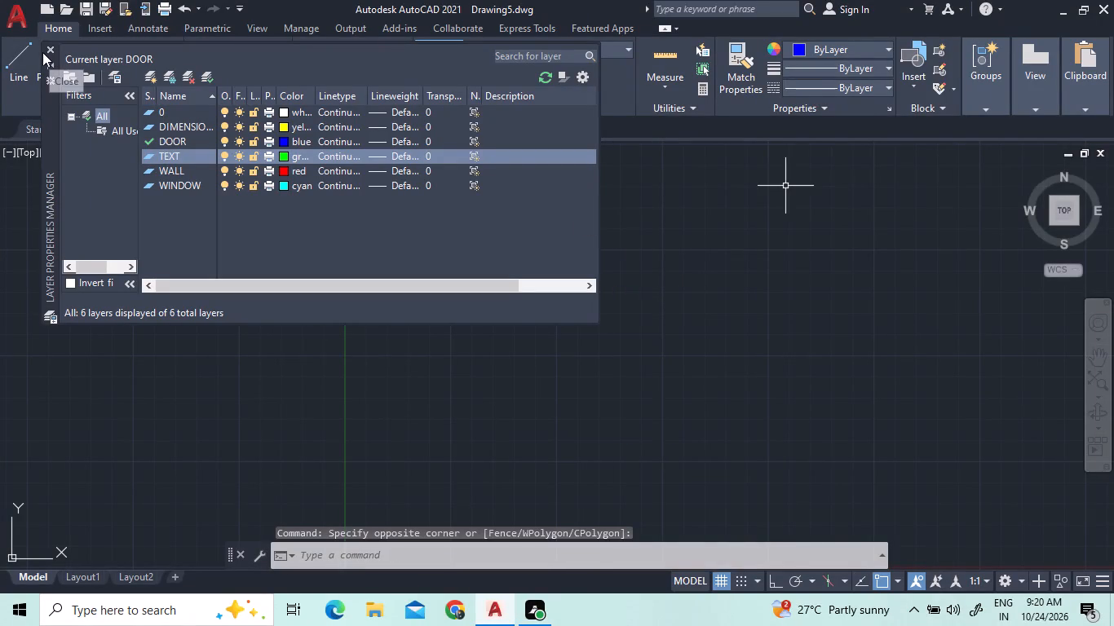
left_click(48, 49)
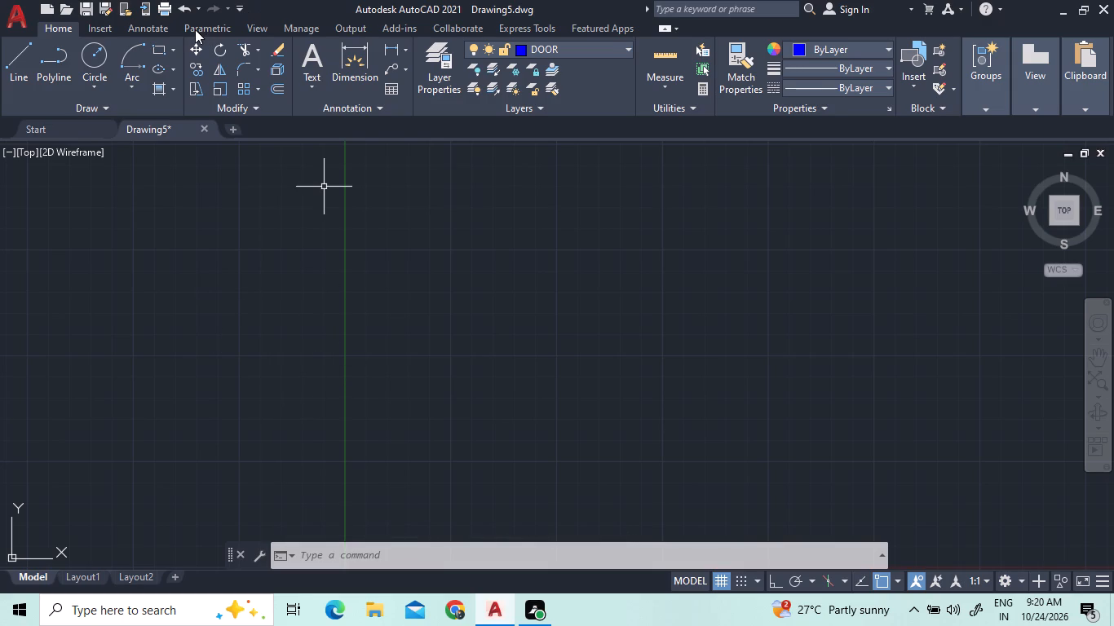
Create a new layer named FURNITURE.
type("LA")
key("Return")
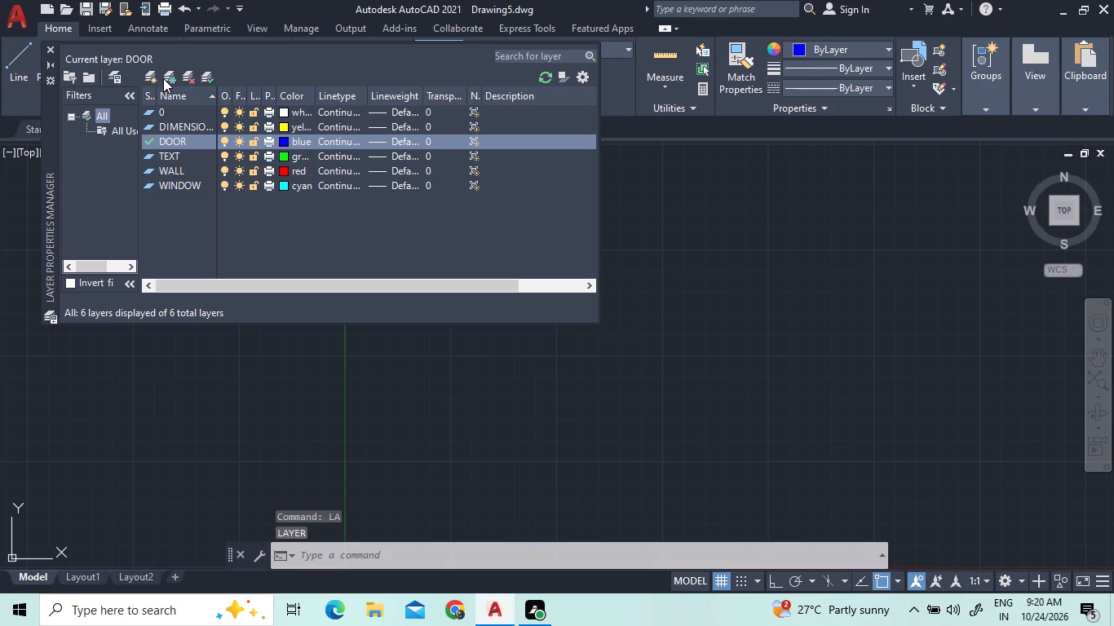
left_click(153, 81)
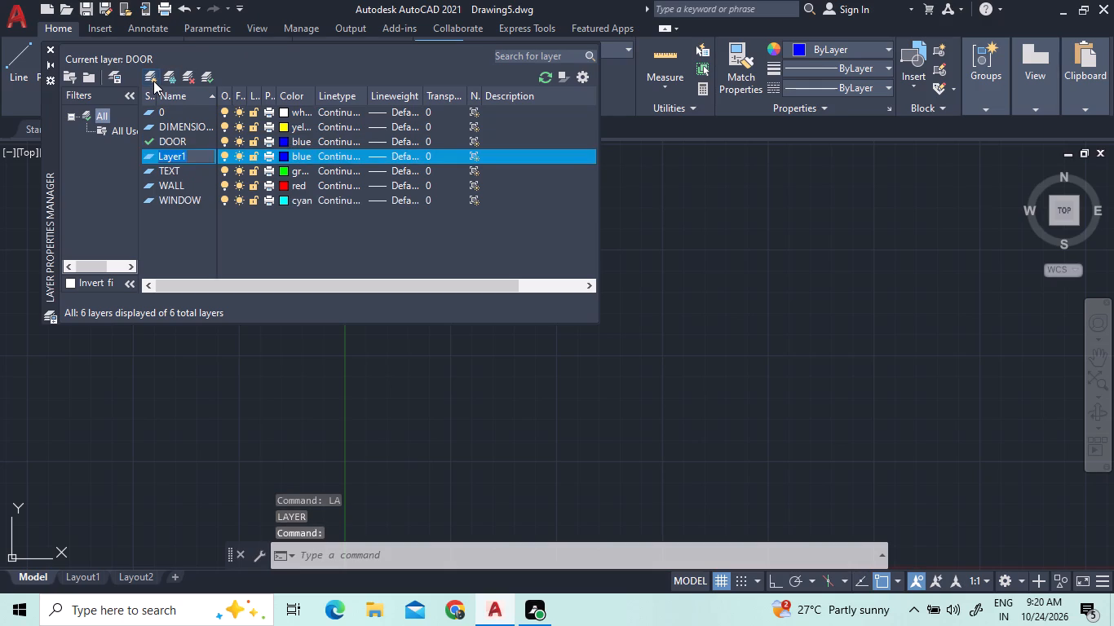
key("f")
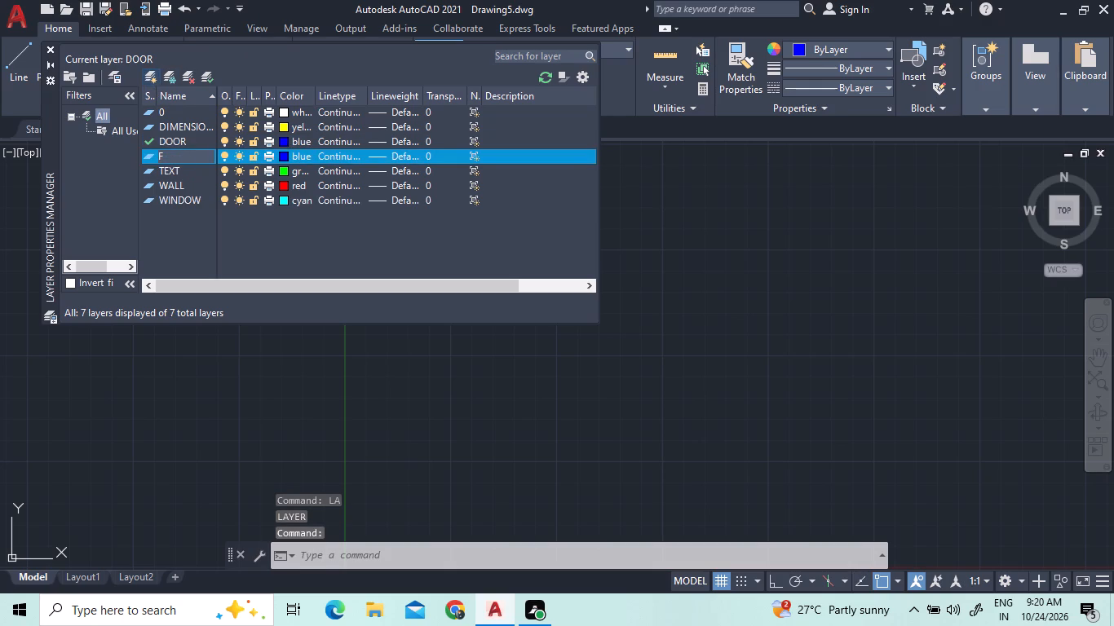
type("URNITURE")
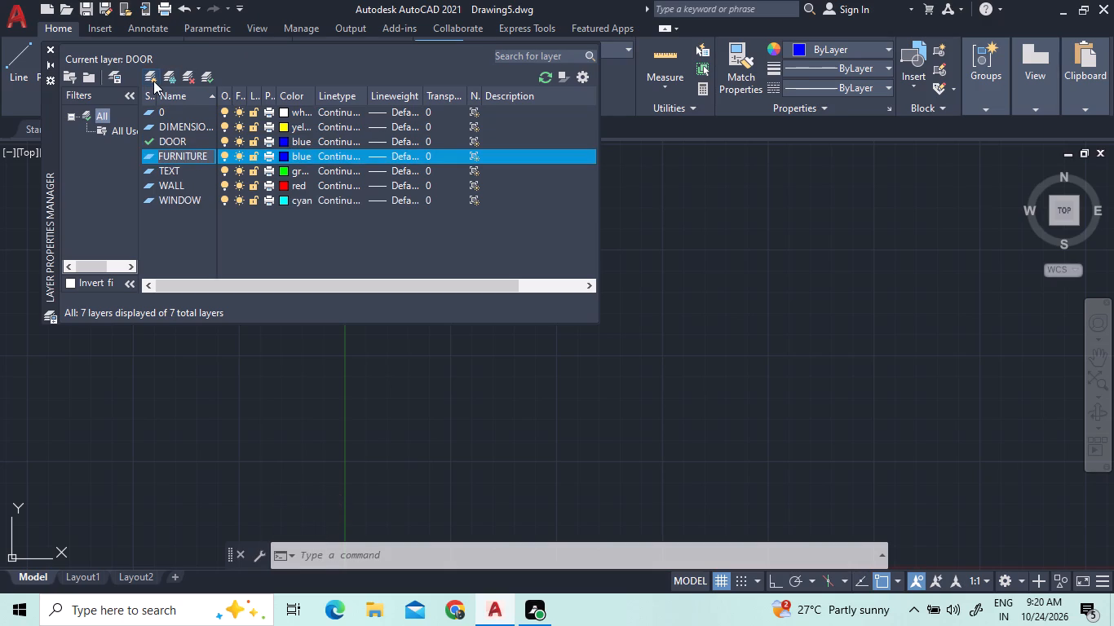
Set the FURNITURE layer's color to magenta.
left_click(285, 155)
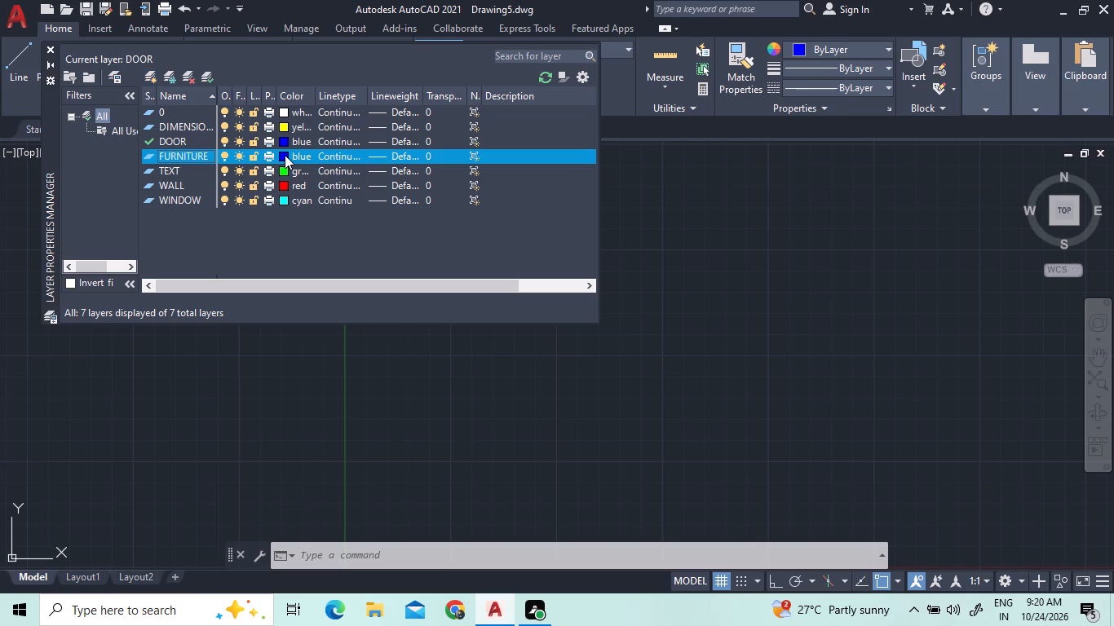
left_click(285, 155)
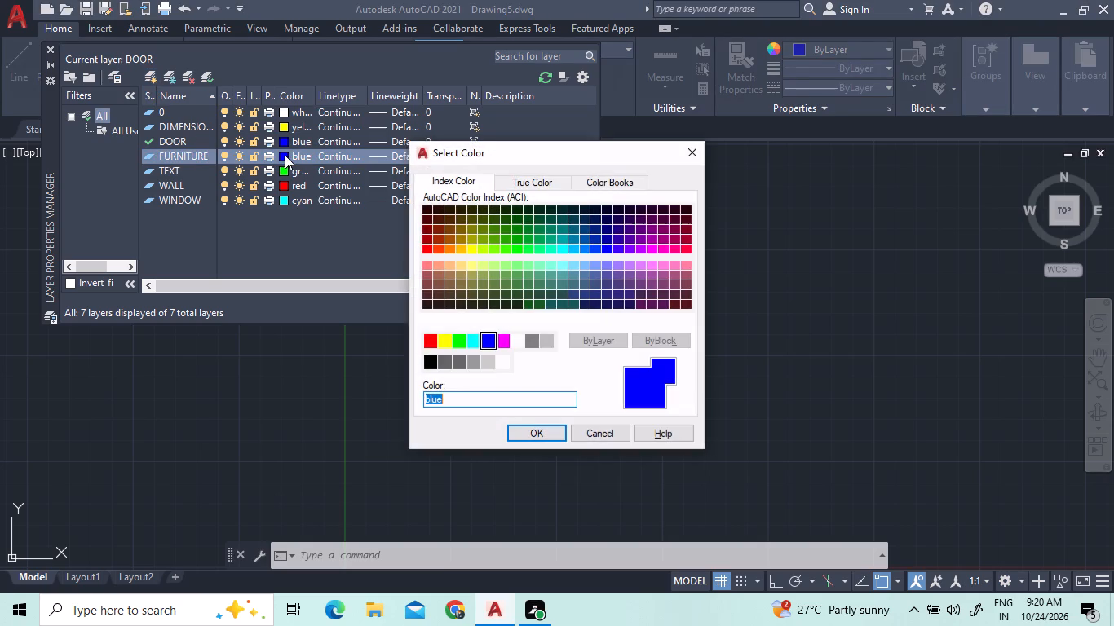
left_click(507, 339)
left_click(533, 442)
left_click(533, 431)
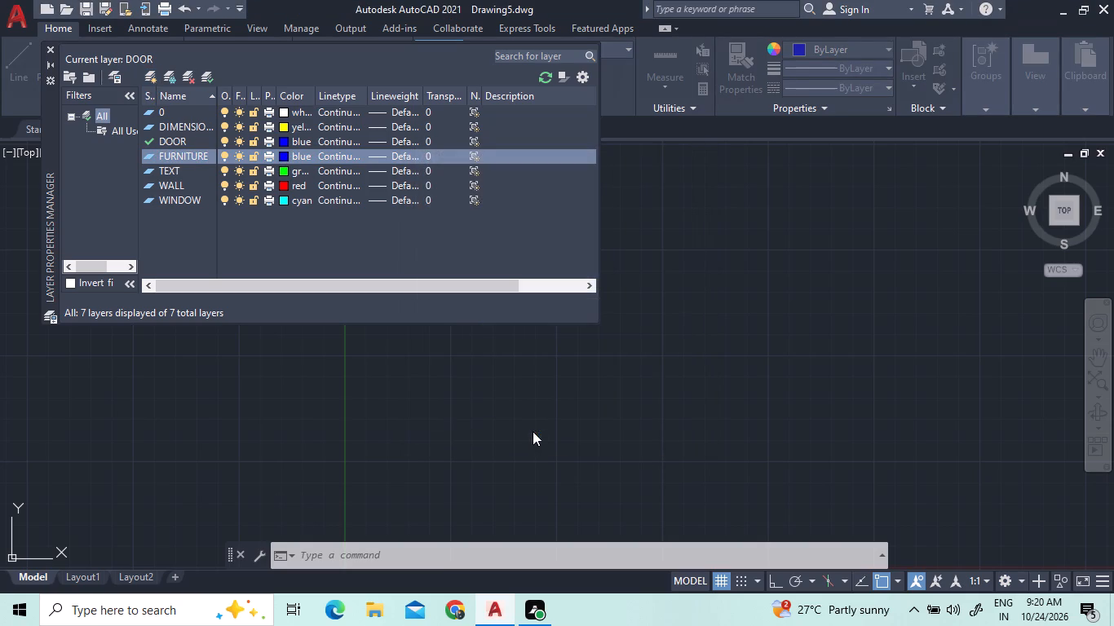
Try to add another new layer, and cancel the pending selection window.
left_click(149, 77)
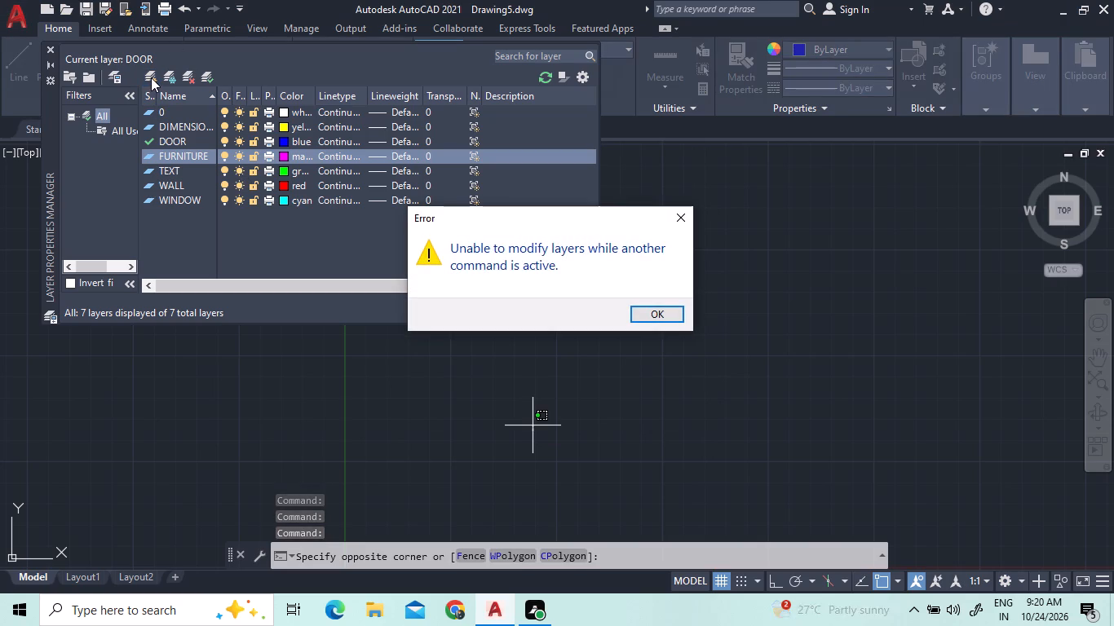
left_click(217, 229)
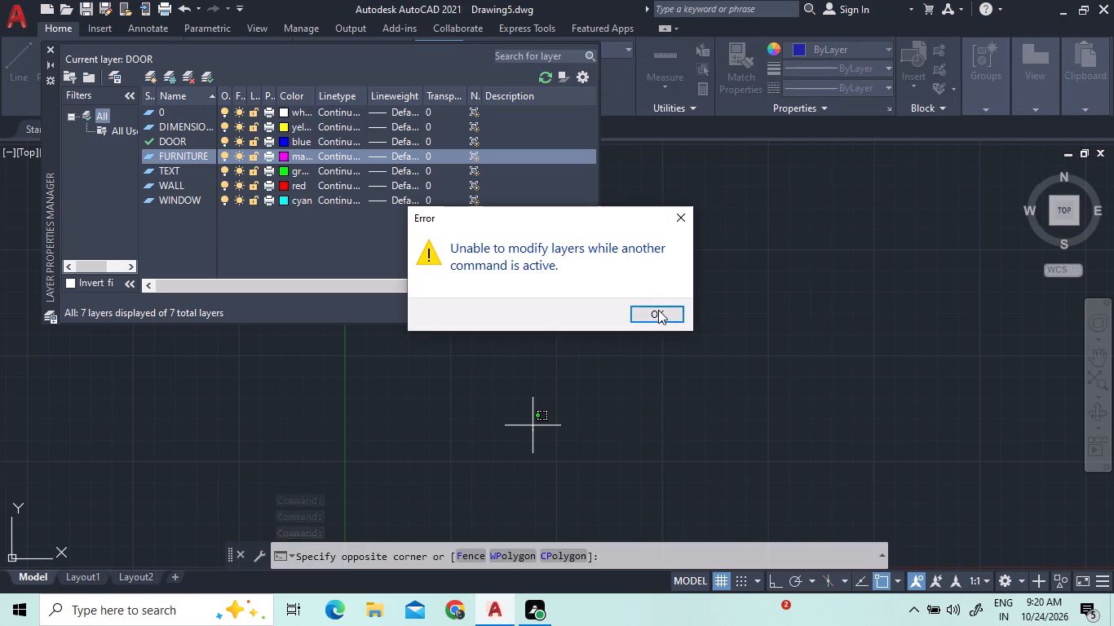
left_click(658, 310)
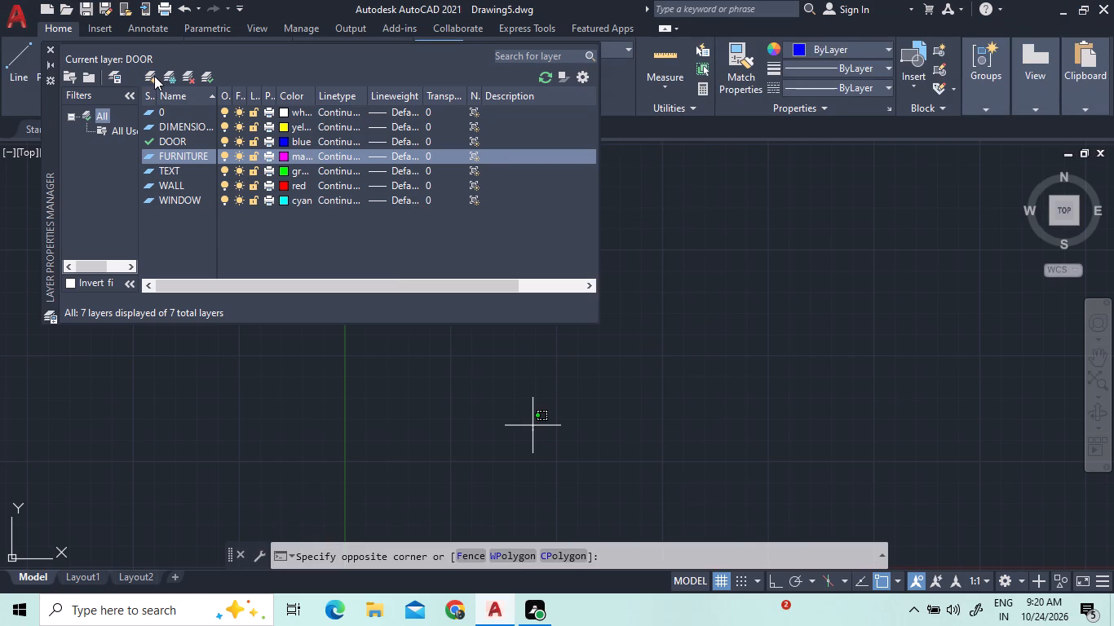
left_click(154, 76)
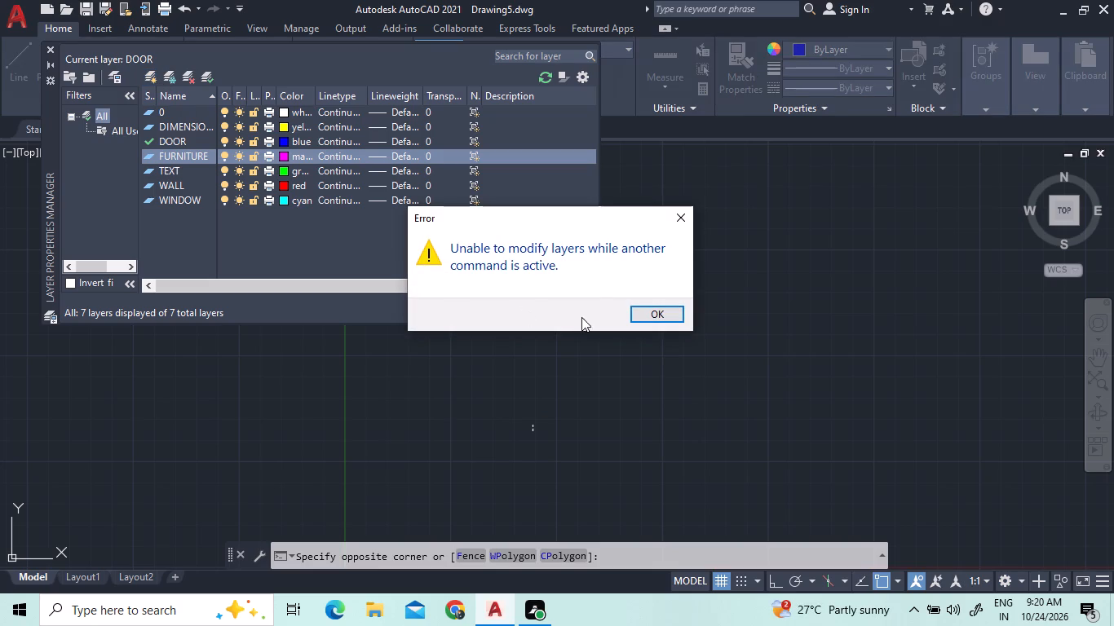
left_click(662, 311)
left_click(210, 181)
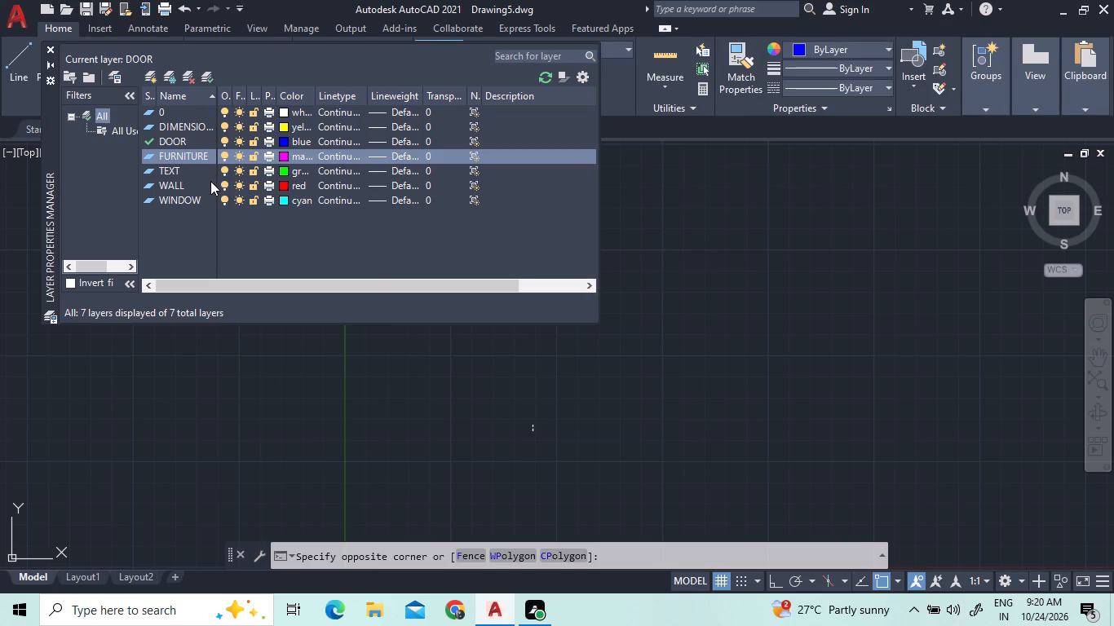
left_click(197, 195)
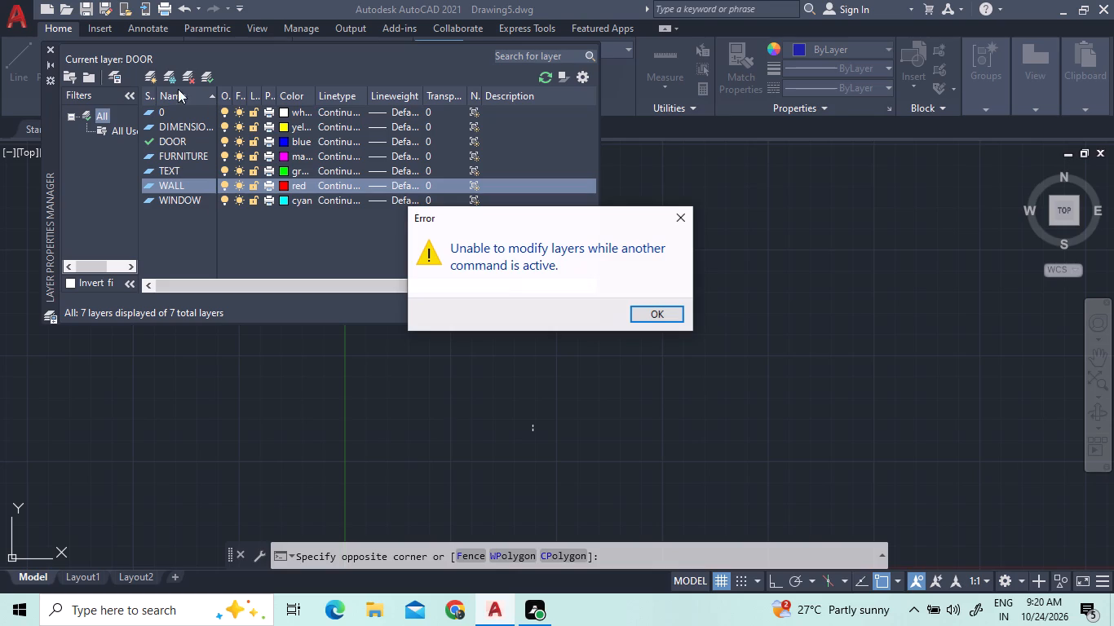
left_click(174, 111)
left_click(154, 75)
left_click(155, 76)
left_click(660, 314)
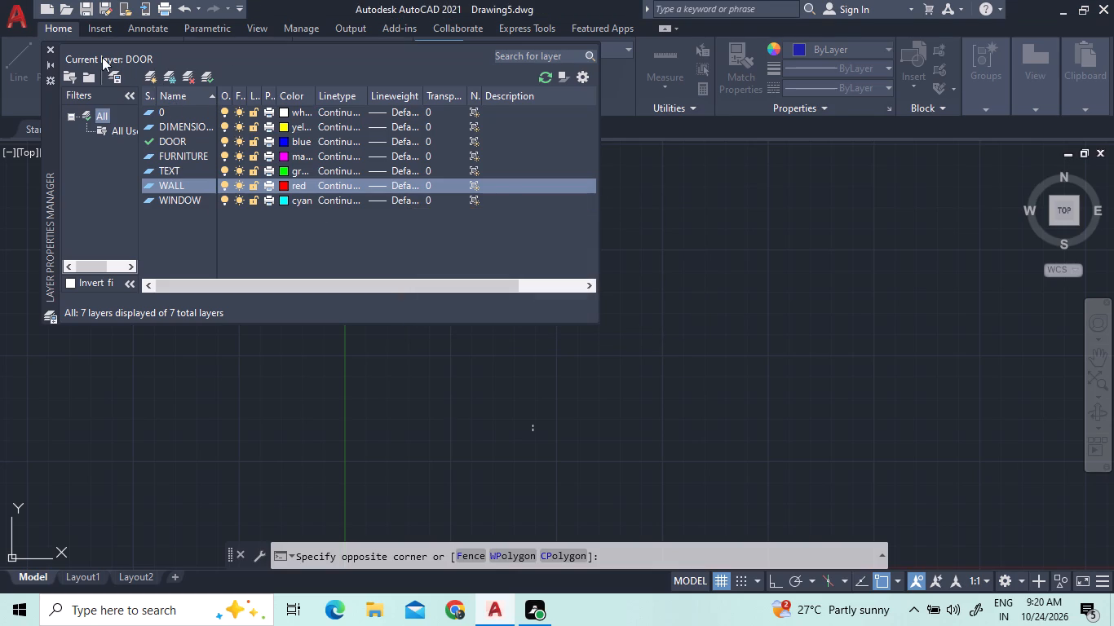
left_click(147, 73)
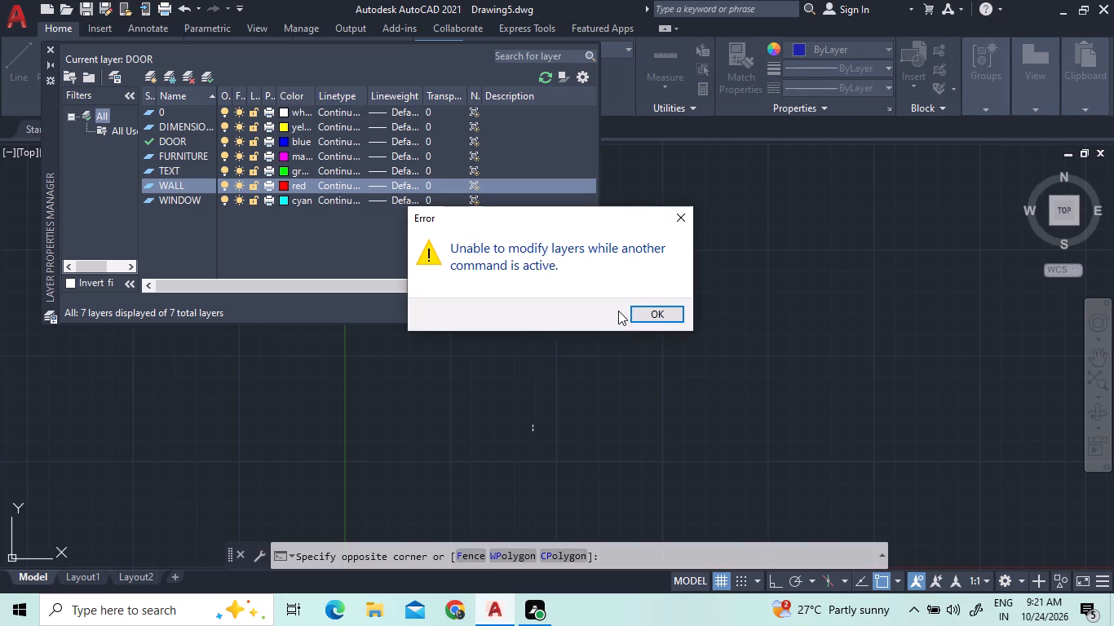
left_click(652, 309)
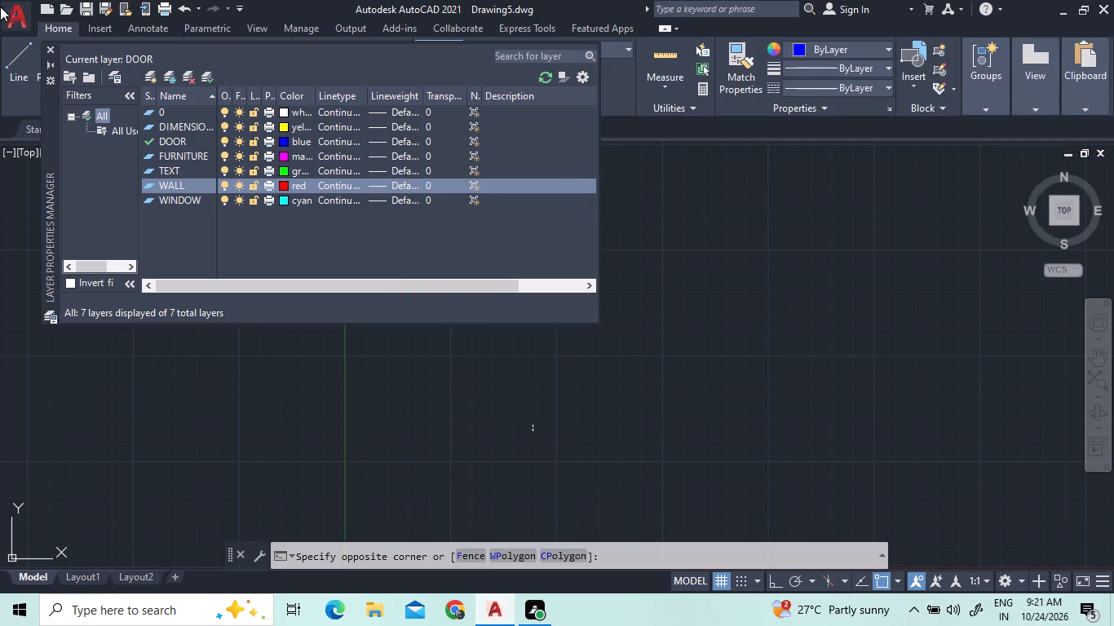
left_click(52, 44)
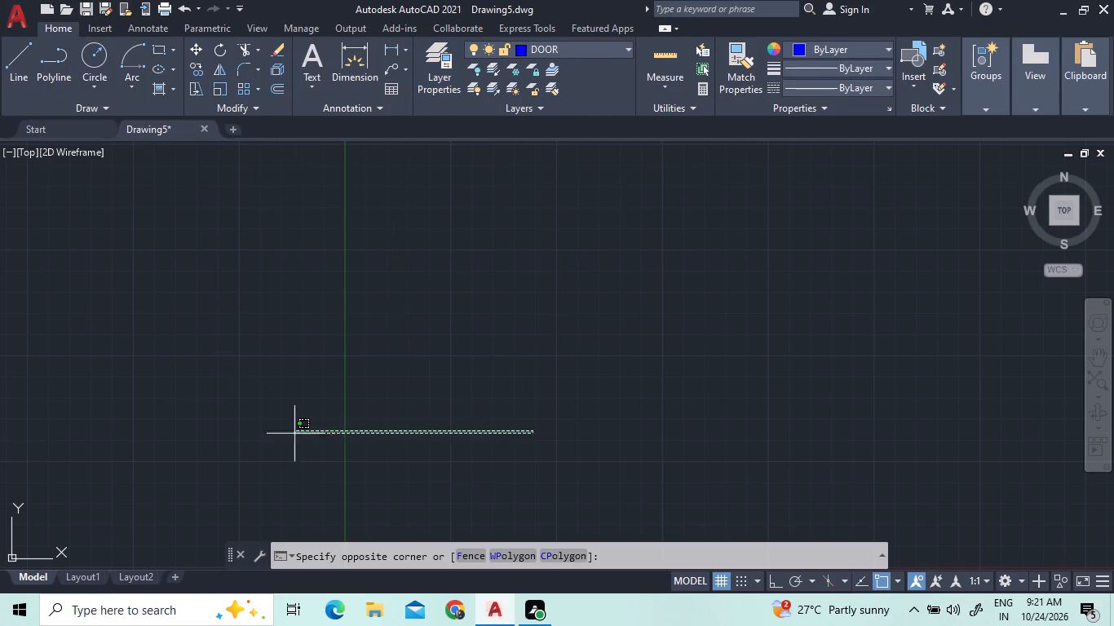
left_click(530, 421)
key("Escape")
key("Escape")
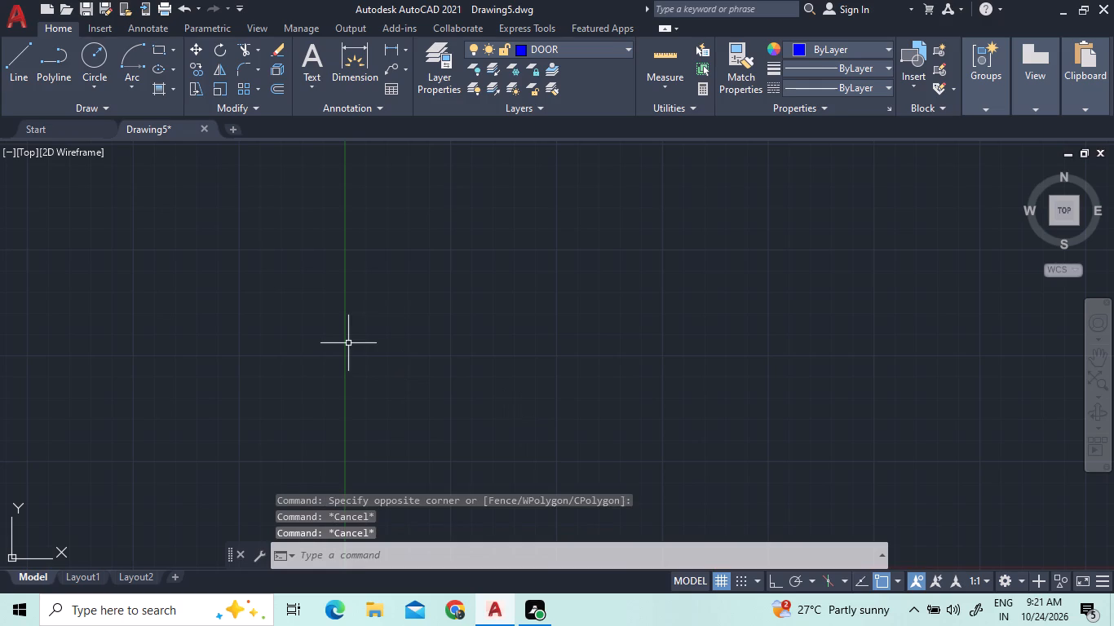
Create a new layer named BLOCKS.
type("LA")
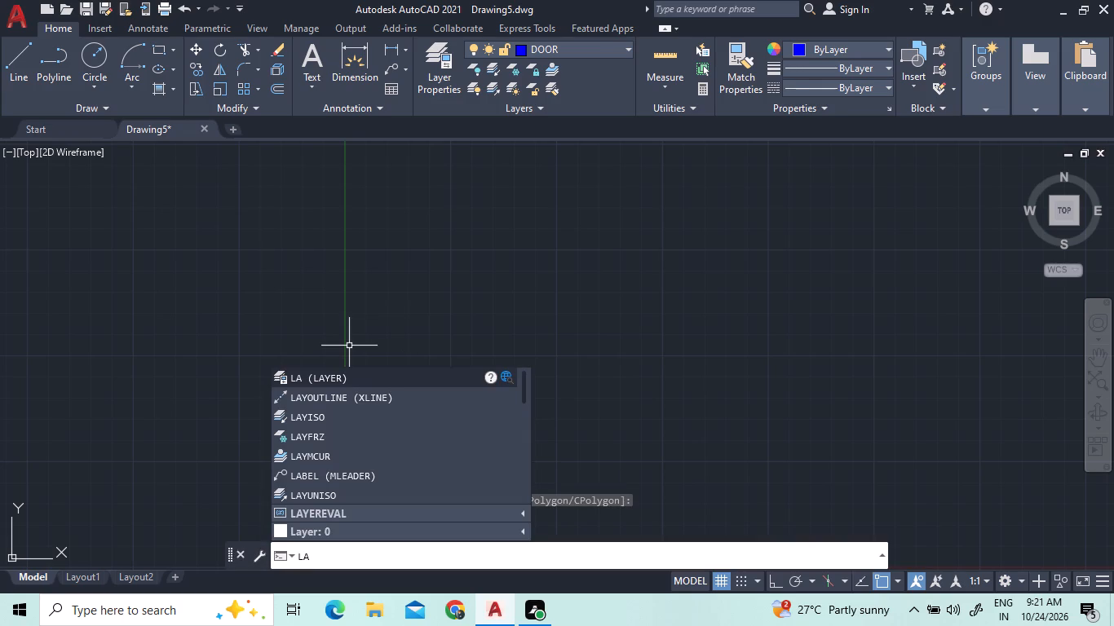
key("Return")
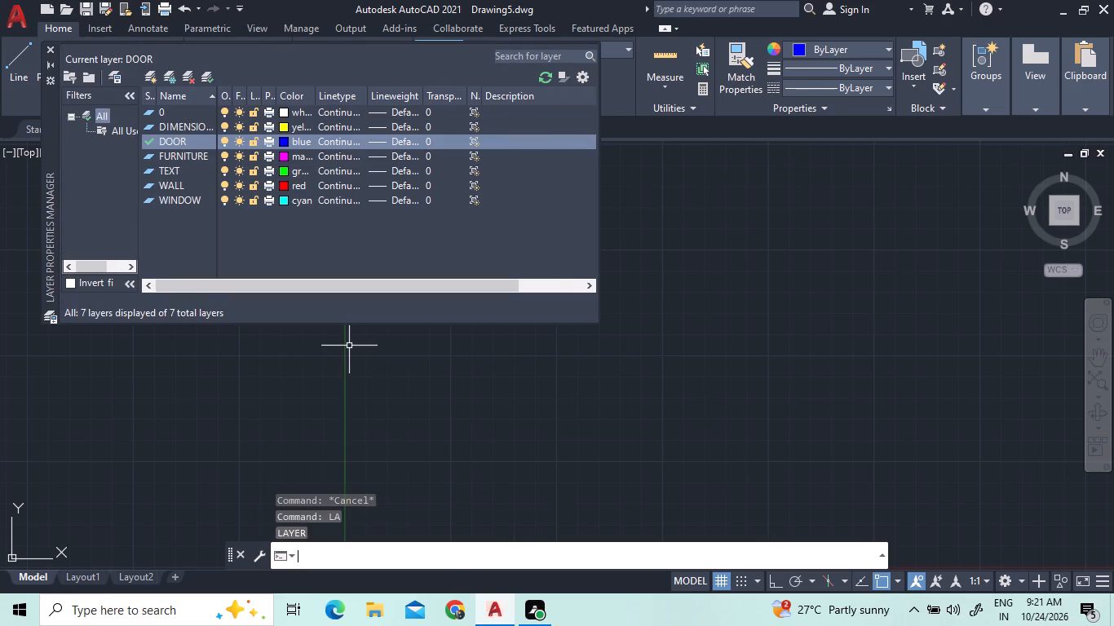
left_click(153, 76)
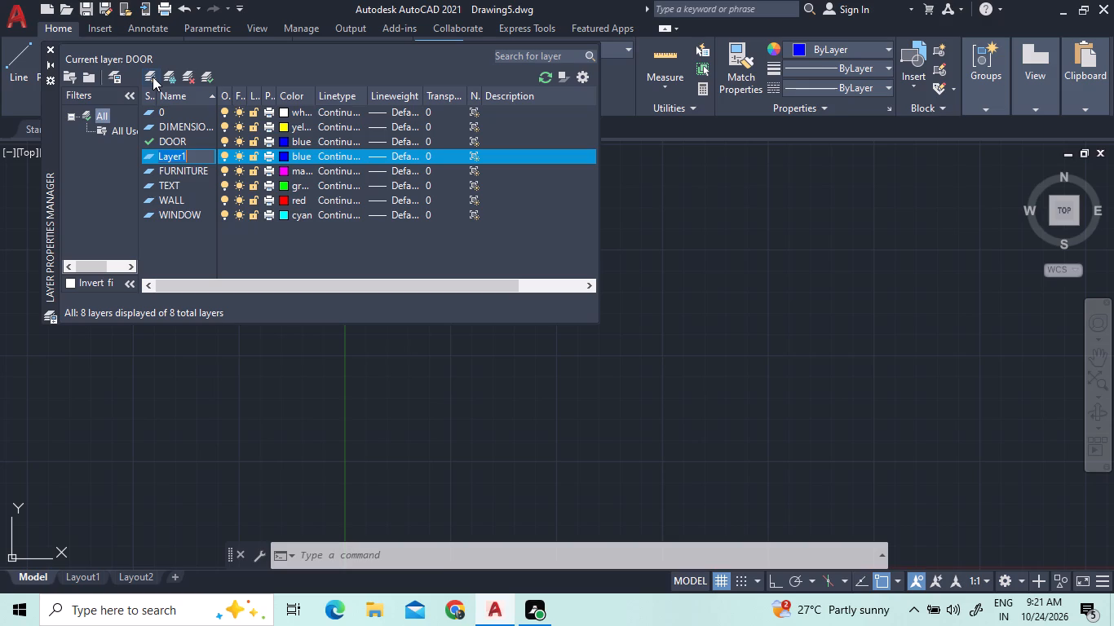
key("BackSpace")
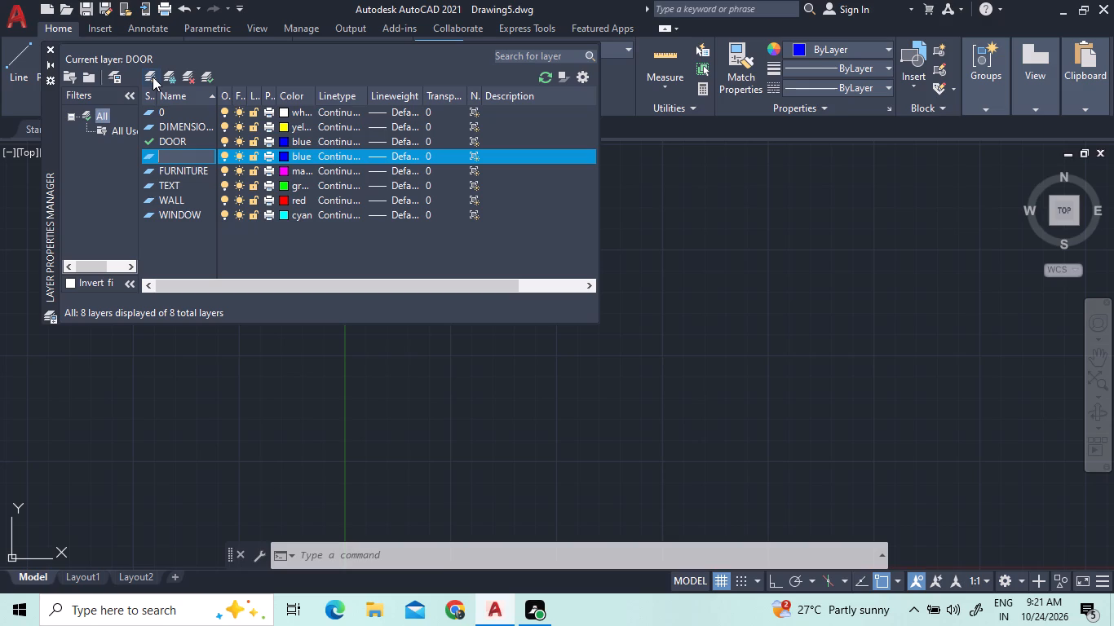
type("BLOCKS")
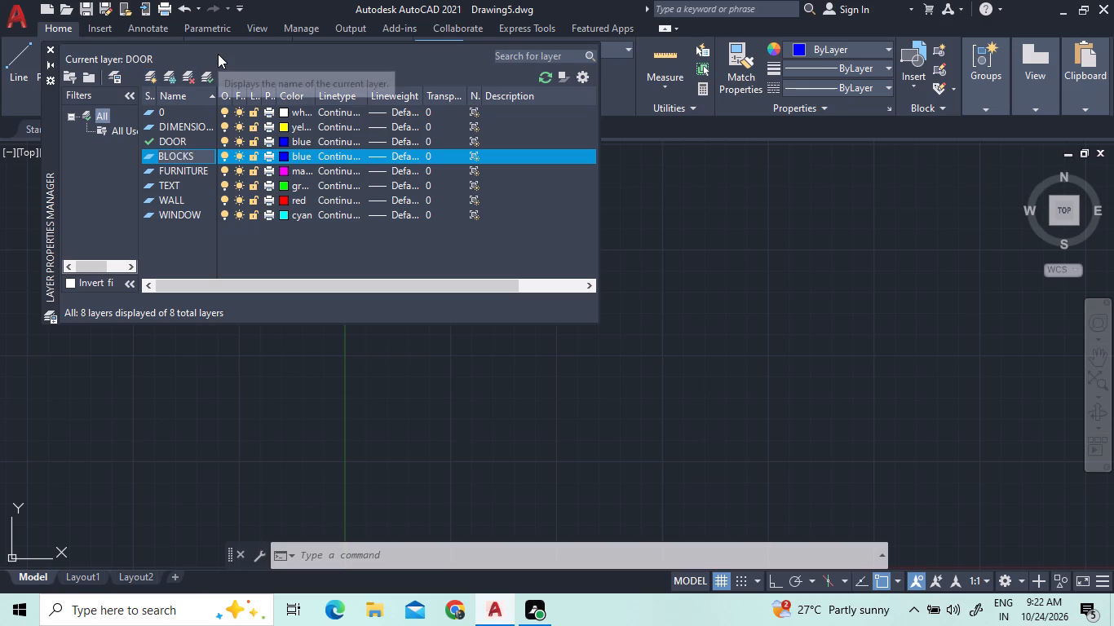
Set the BLOCKS layer's color to index color 11 and close the layer manager.
left_click(285, 152)
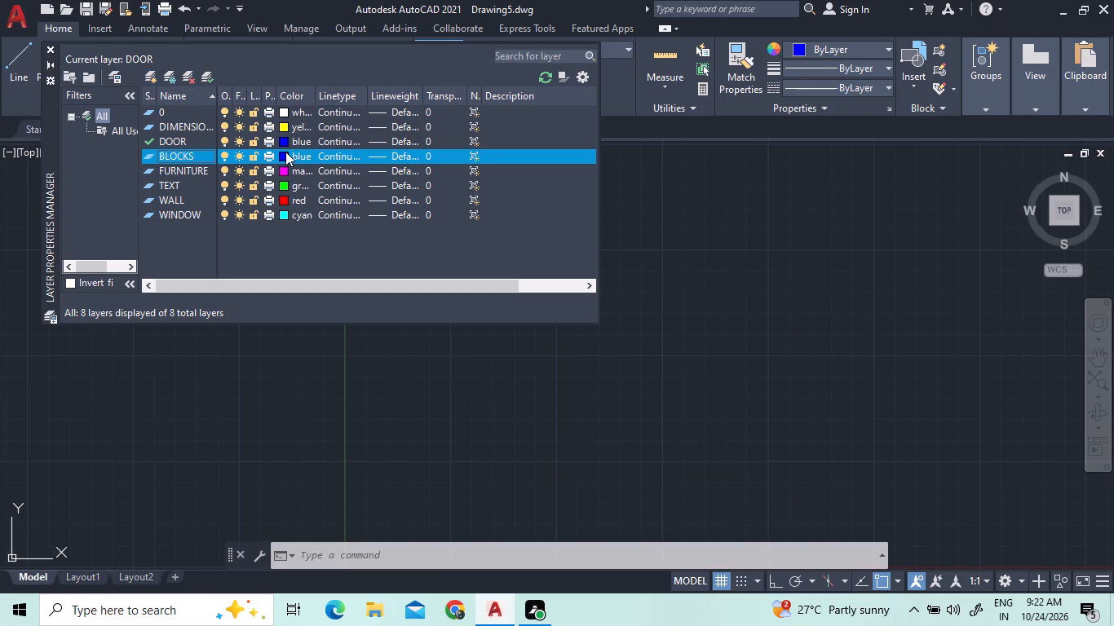
left_click(283, 157)
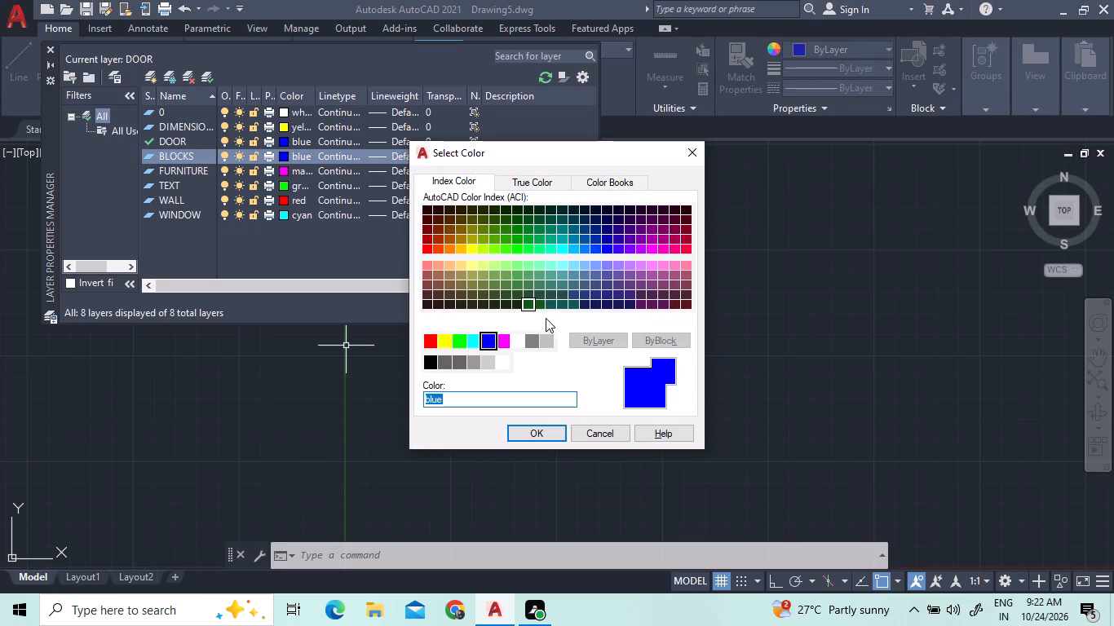
left_click(427, 262)
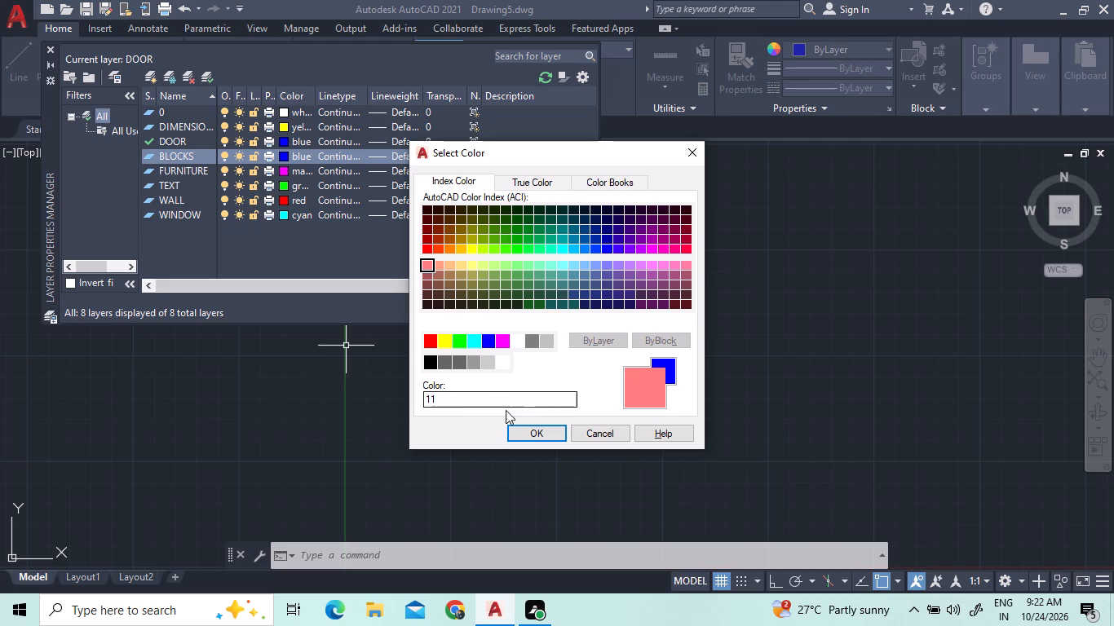
left_click(508, 433)
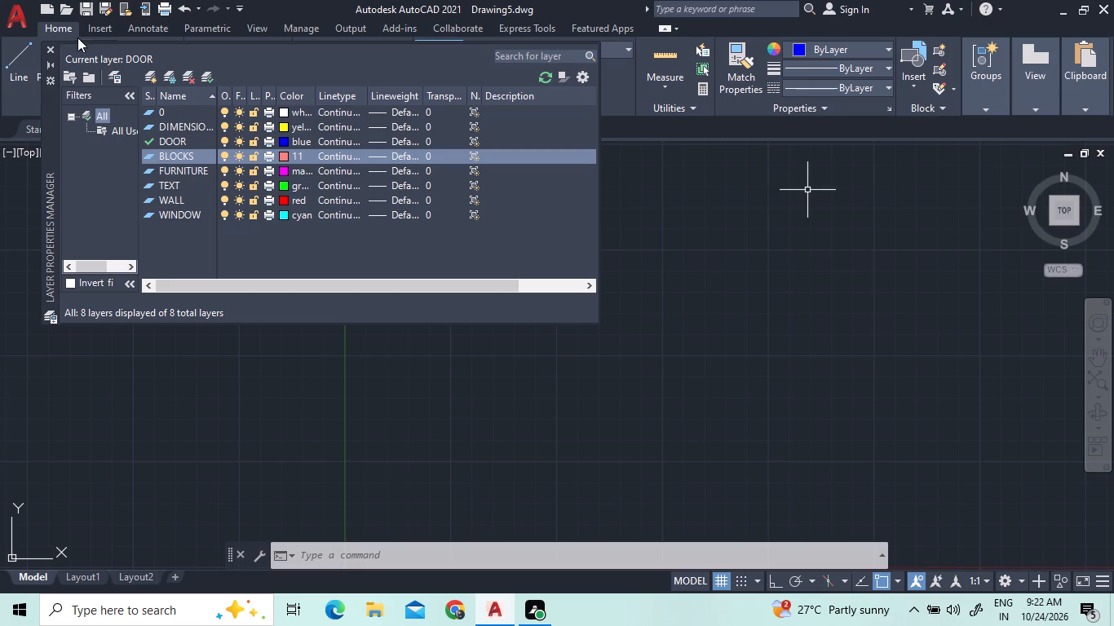
left_click(51, 47)
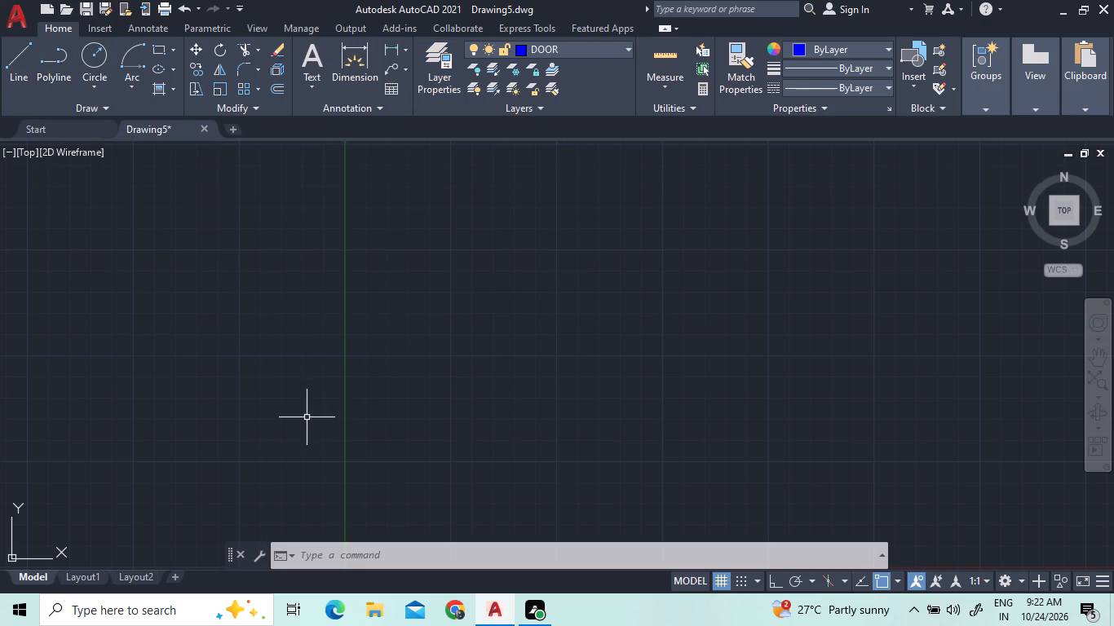
key("Escape")
key("Escape")
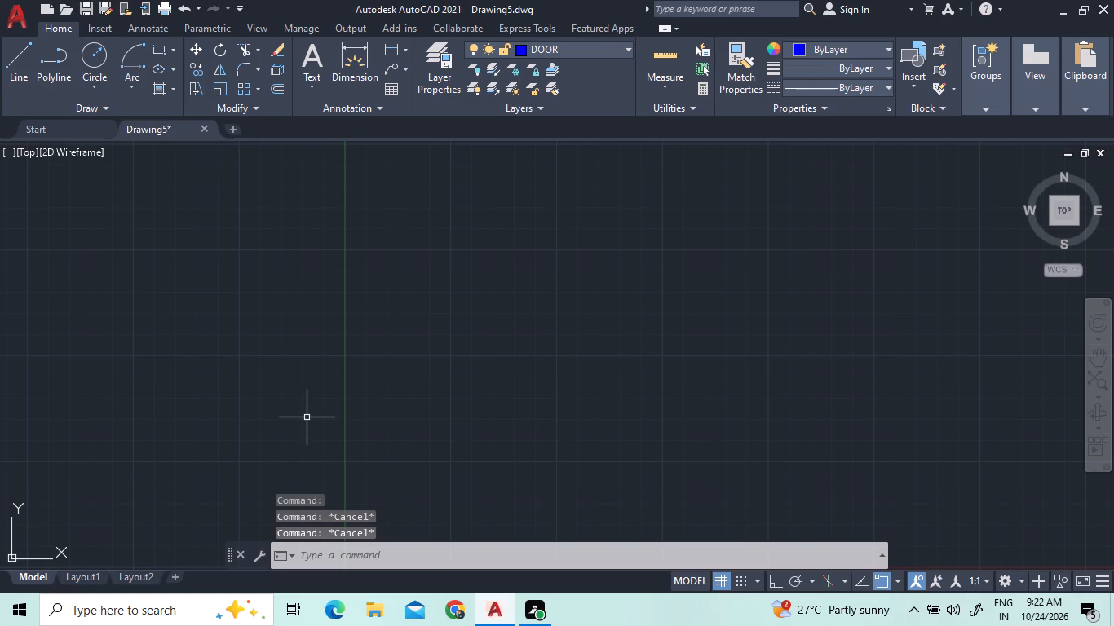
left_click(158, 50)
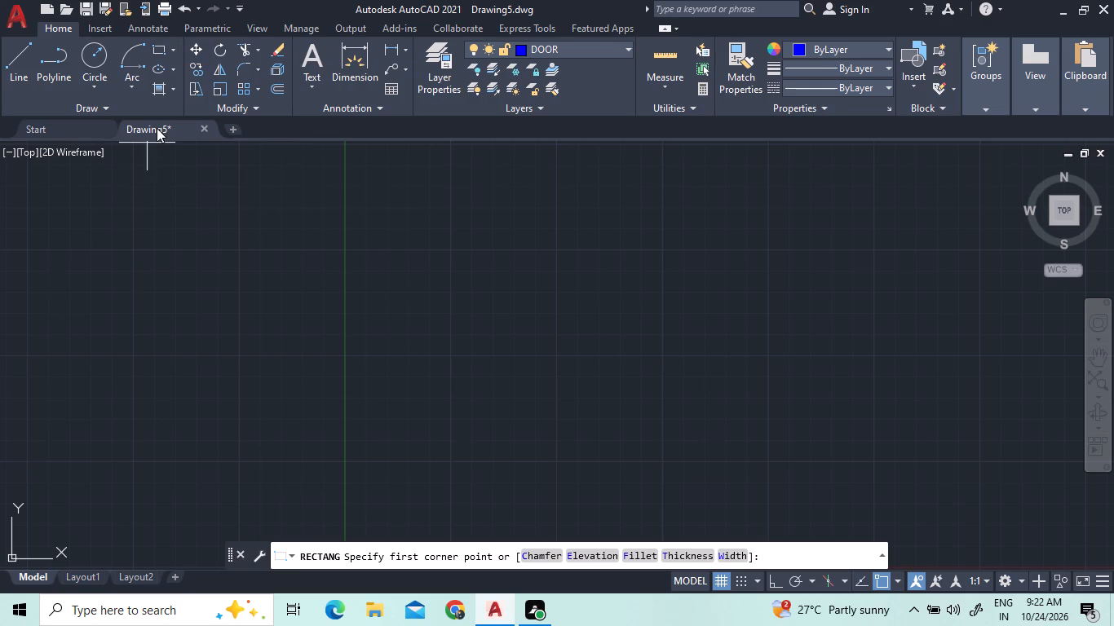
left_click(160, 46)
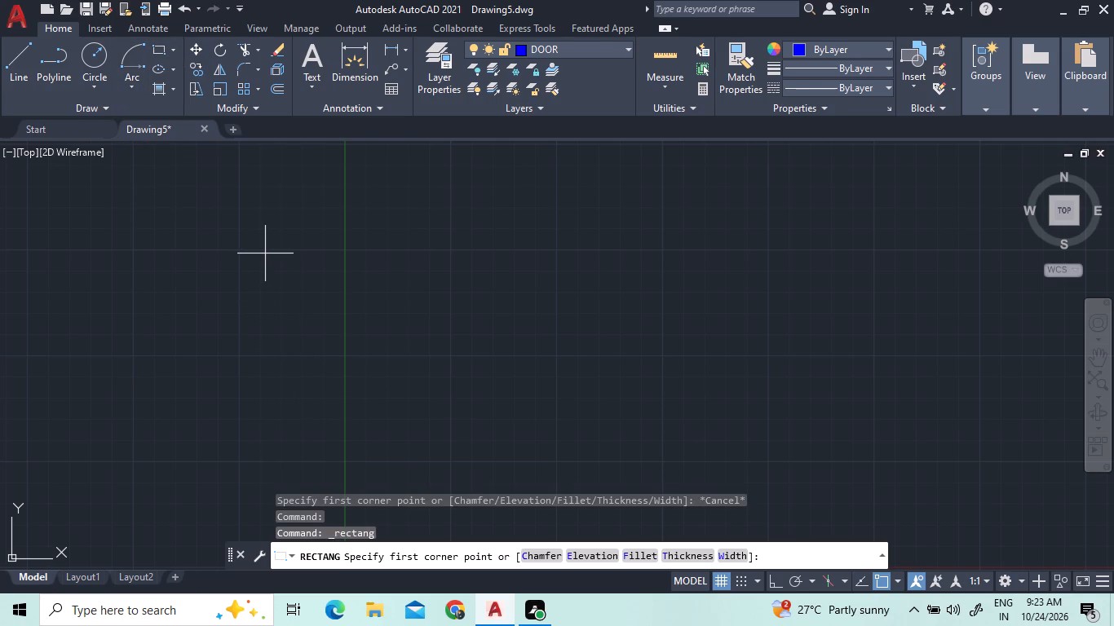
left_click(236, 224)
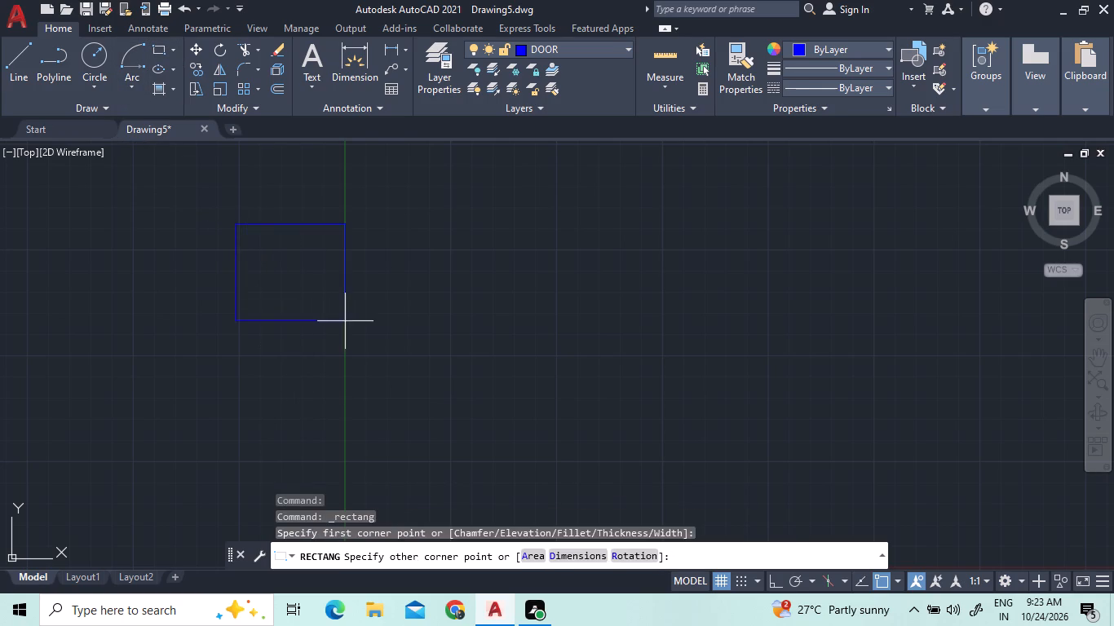
Make WALL the current layer.
left_click(545, 49)
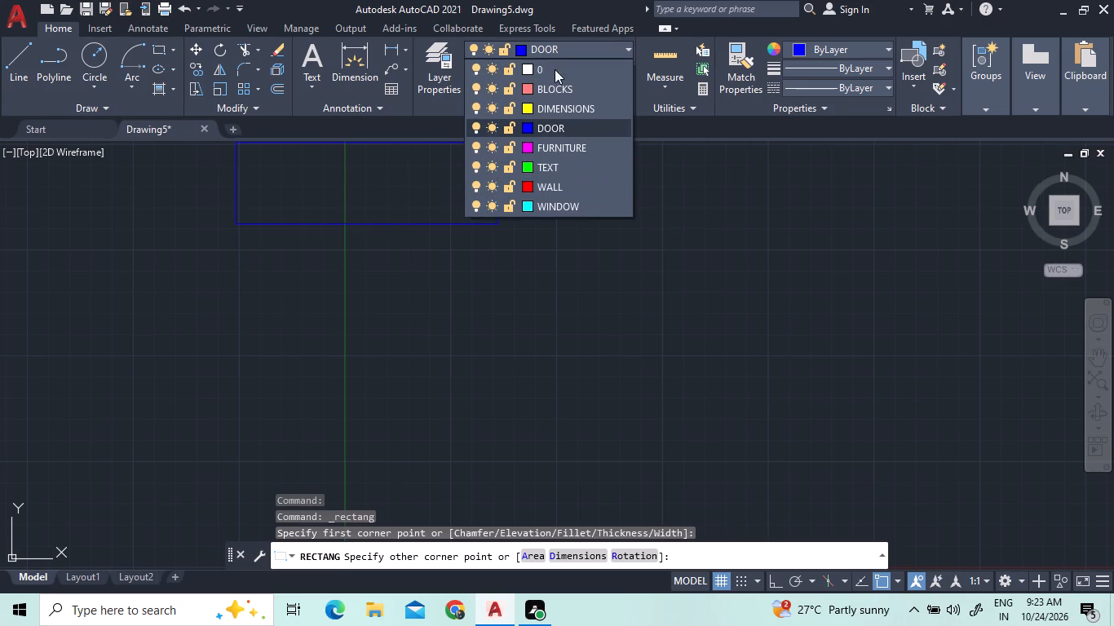
left_click(578, 183)
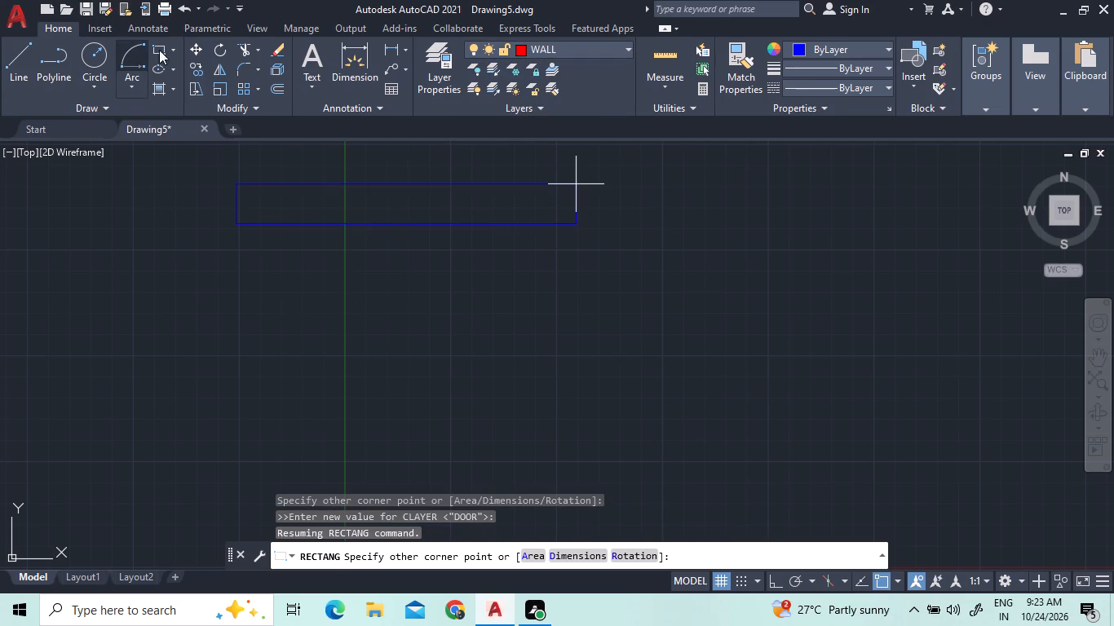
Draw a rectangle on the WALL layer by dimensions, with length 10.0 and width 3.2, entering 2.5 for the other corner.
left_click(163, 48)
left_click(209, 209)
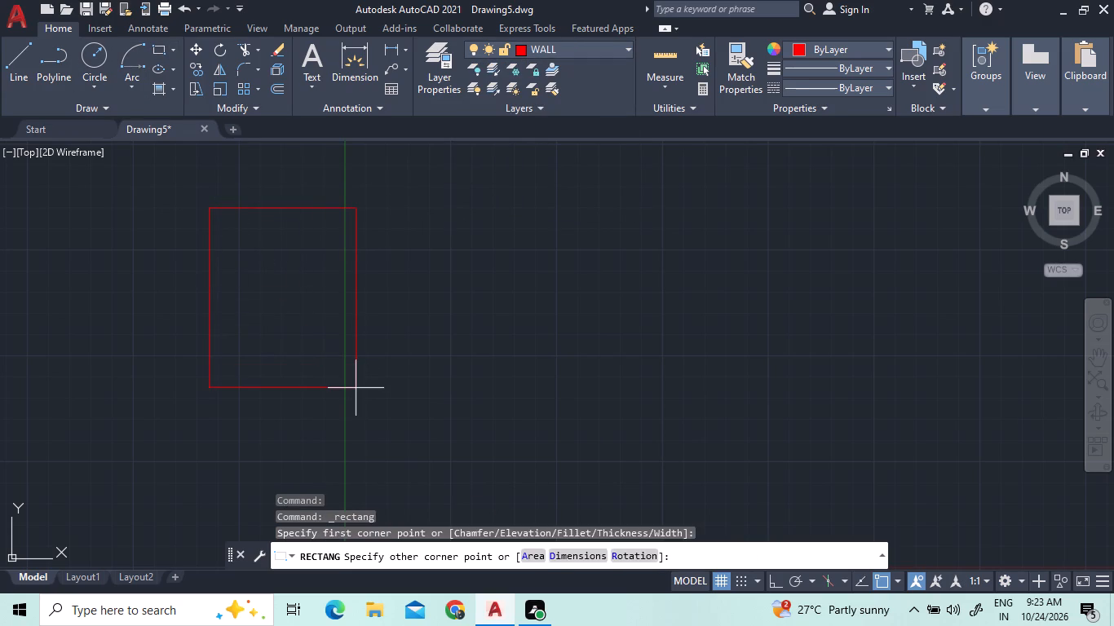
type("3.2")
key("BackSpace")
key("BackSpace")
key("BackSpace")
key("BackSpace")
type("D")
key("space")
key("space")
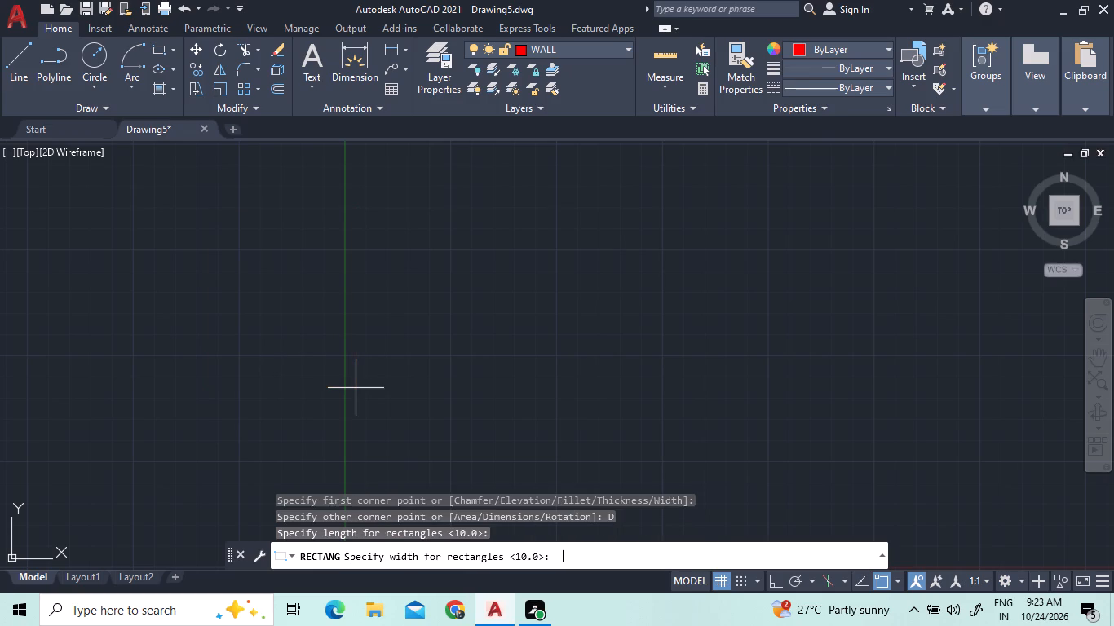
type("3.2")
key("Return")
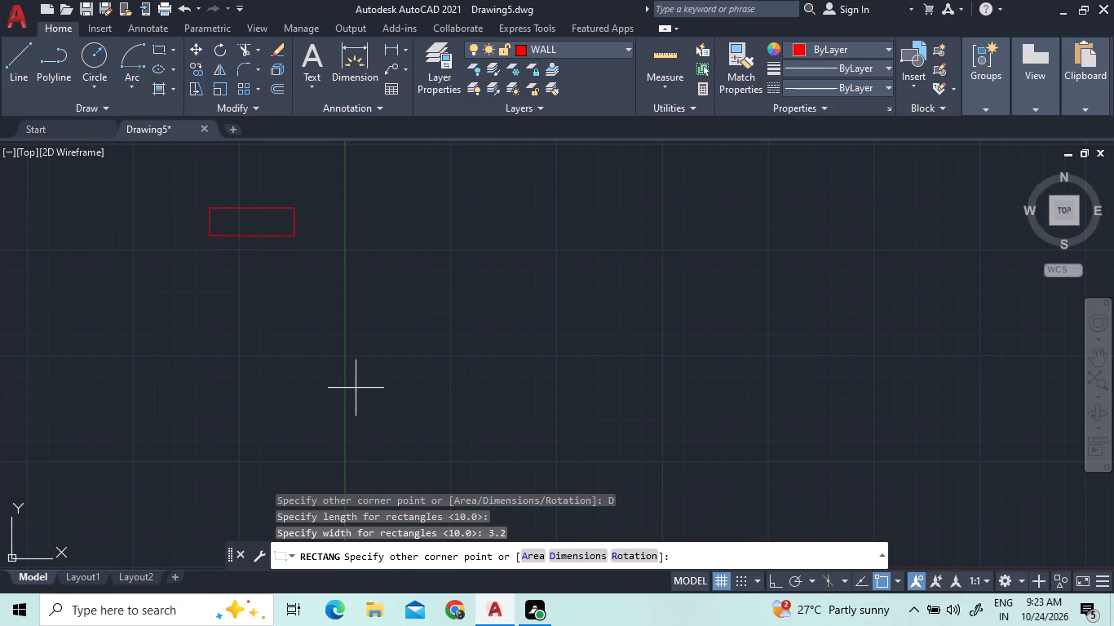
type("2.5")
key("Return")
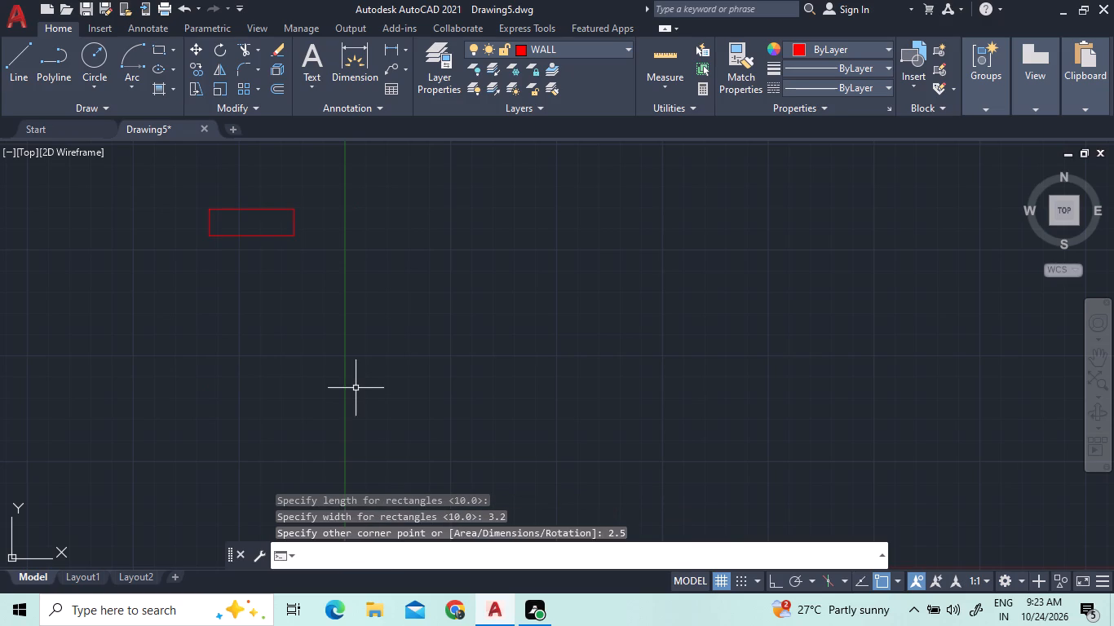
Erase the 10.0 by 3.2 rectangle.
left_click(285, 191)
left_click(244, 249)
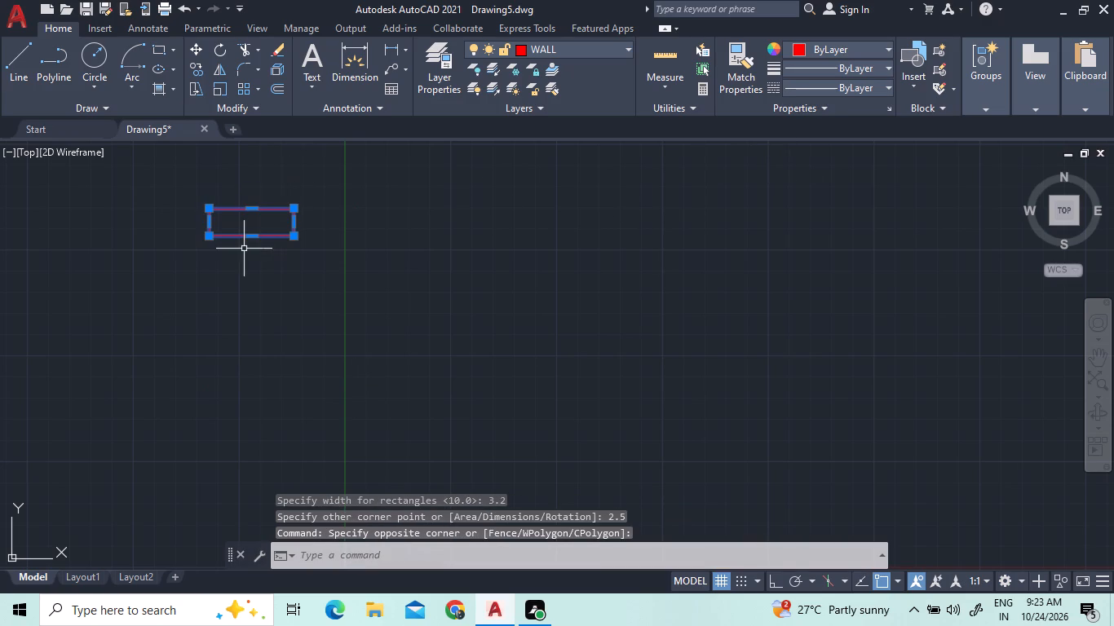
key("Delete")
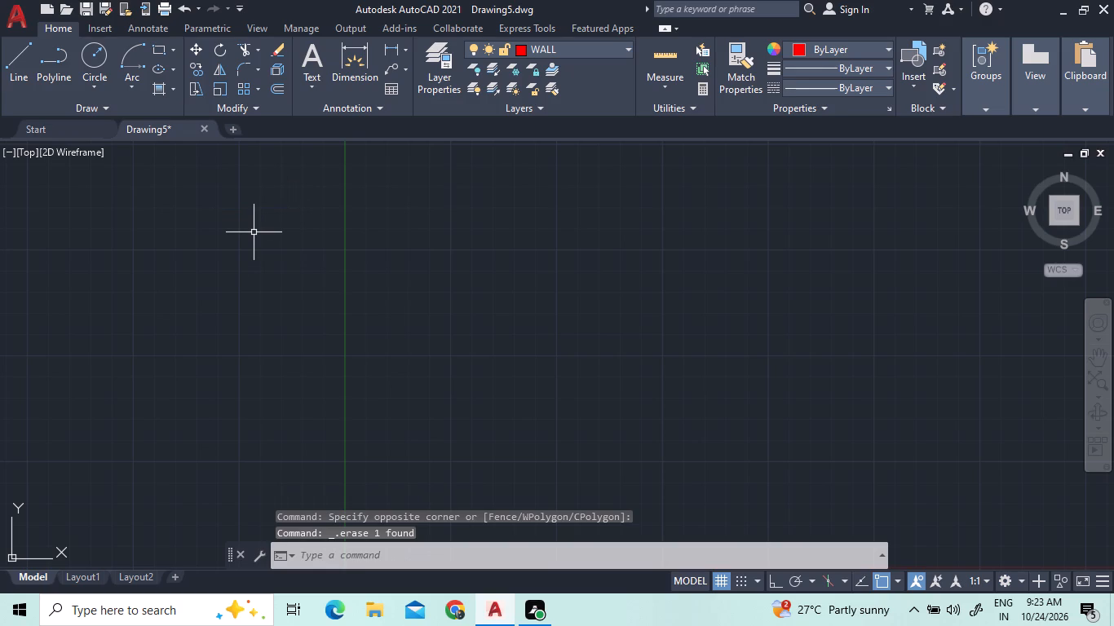
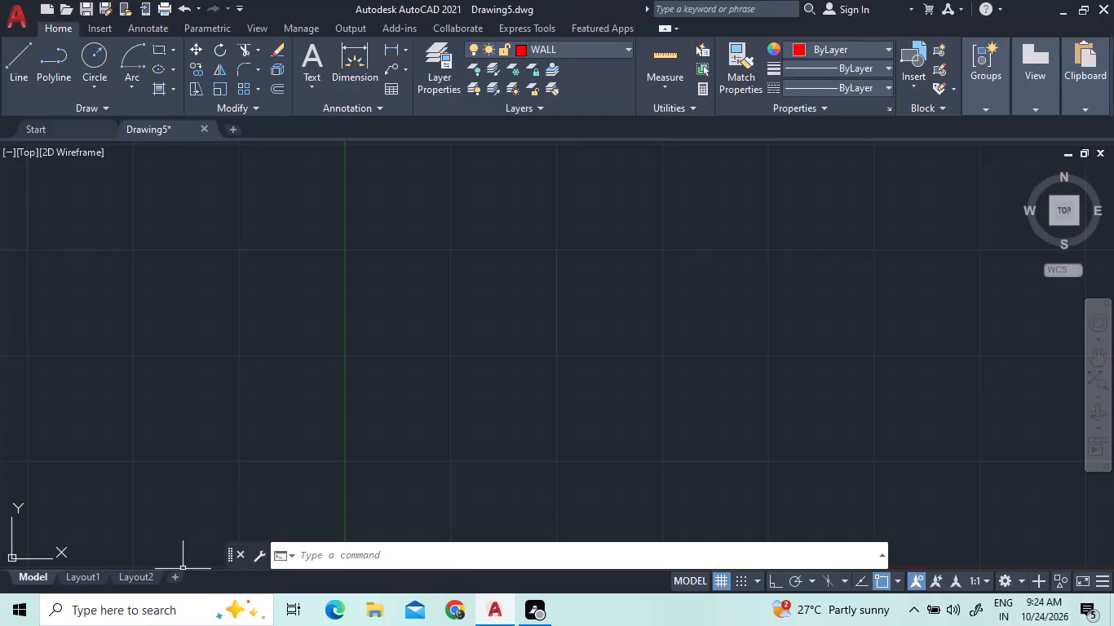
Draw a rectangle by dimensions on the WALL layer, with length 3.2 and width 2.5.
left_click(160, 50)
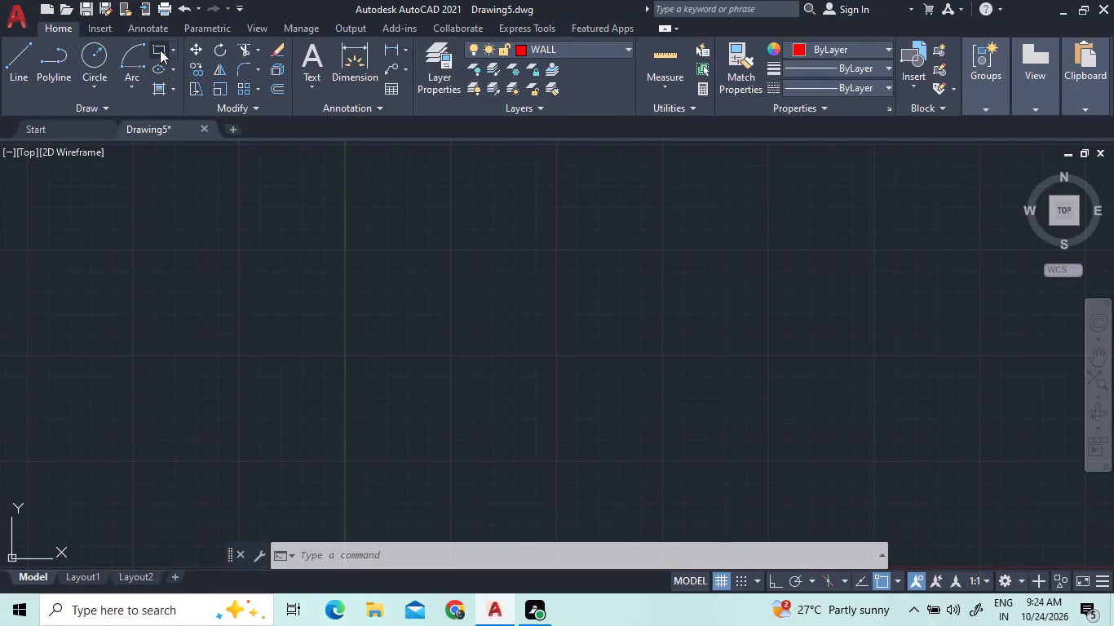
left_click(325, 275)
key("d")
key("space")
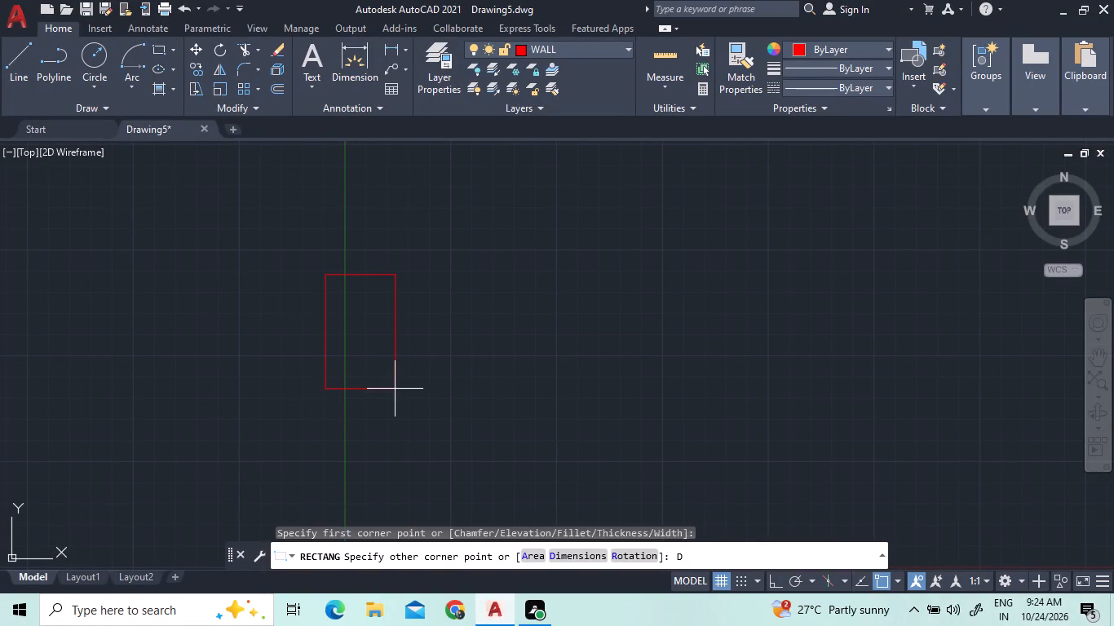
type("3.2")
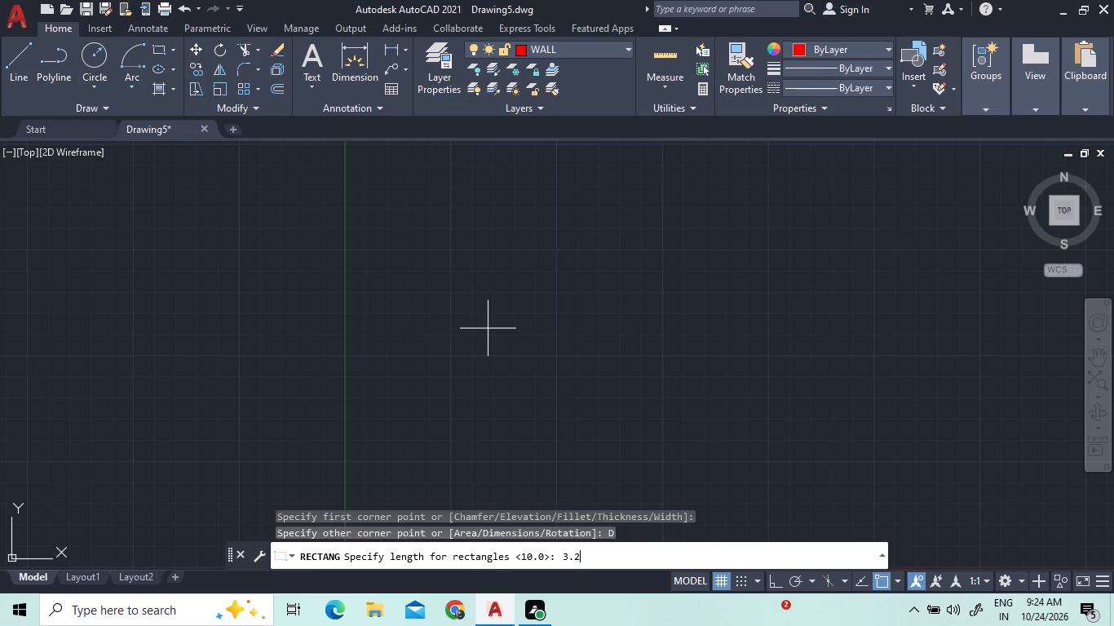
key("Return")
type("2.5")
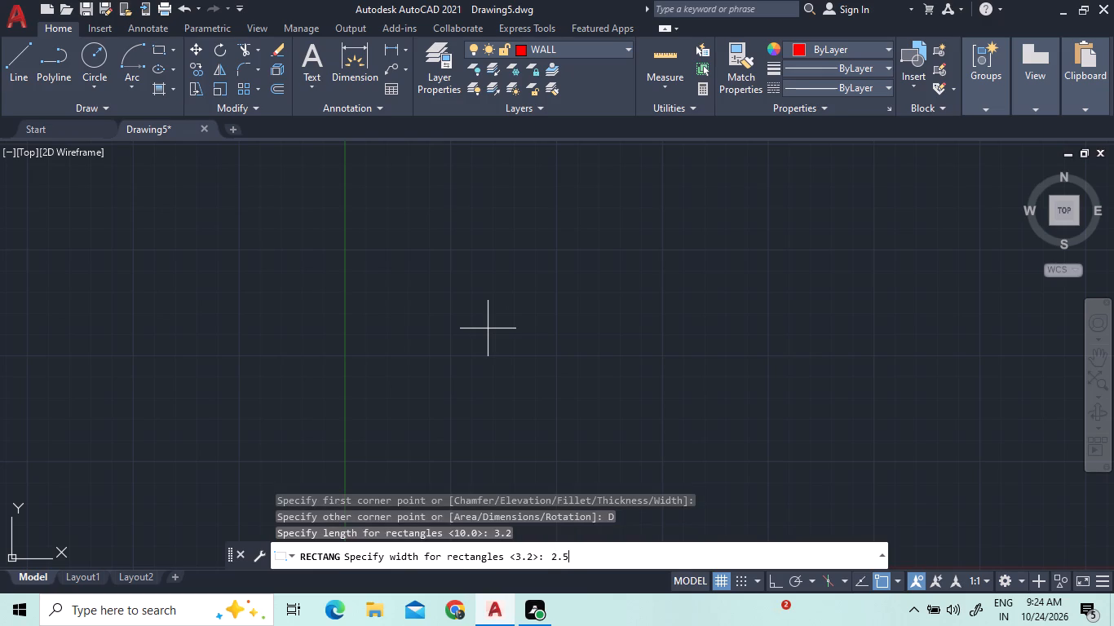
key("Return")
left_click(558, 408)
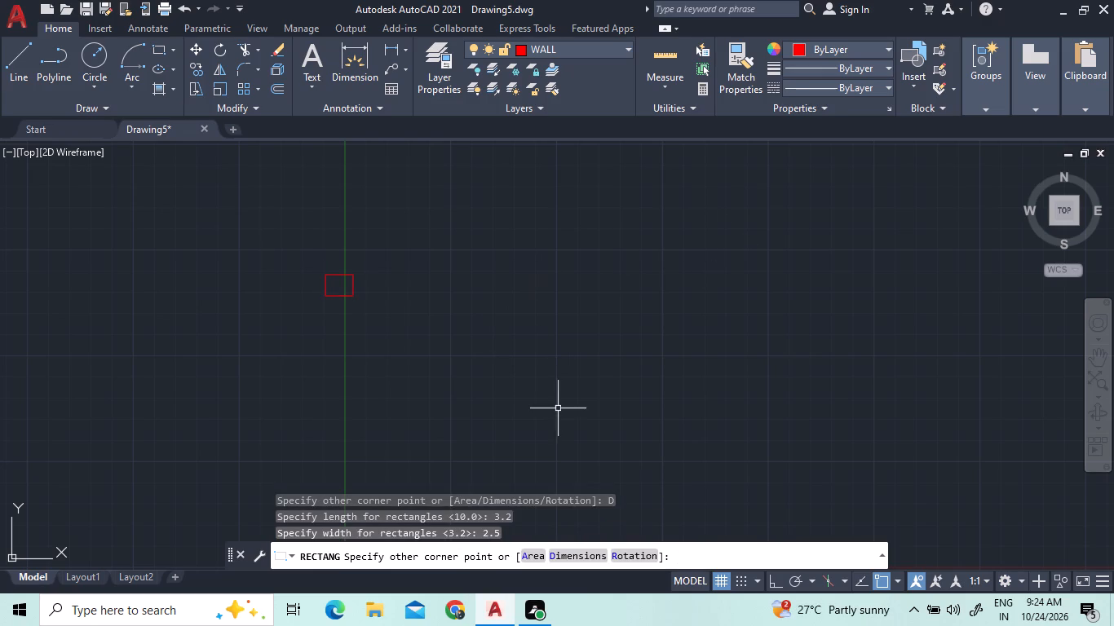
Offset the 3.2 by 2.5 rectangle outward by 0.25 to form the wall thickness.
scroll(328, 262, "up", 3)
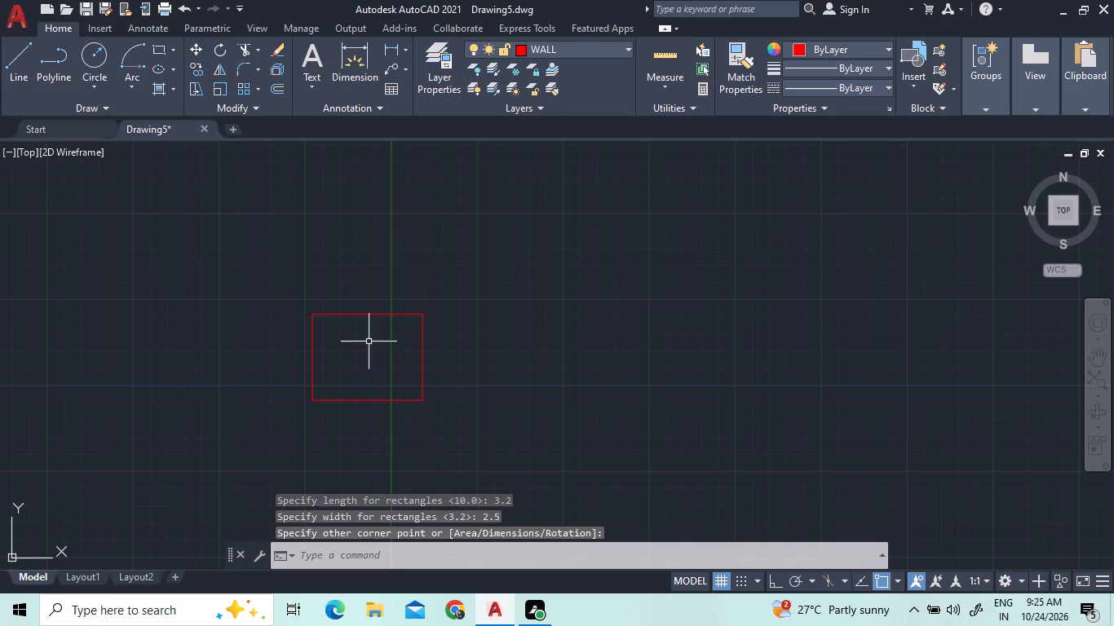
left_click(284, 88)
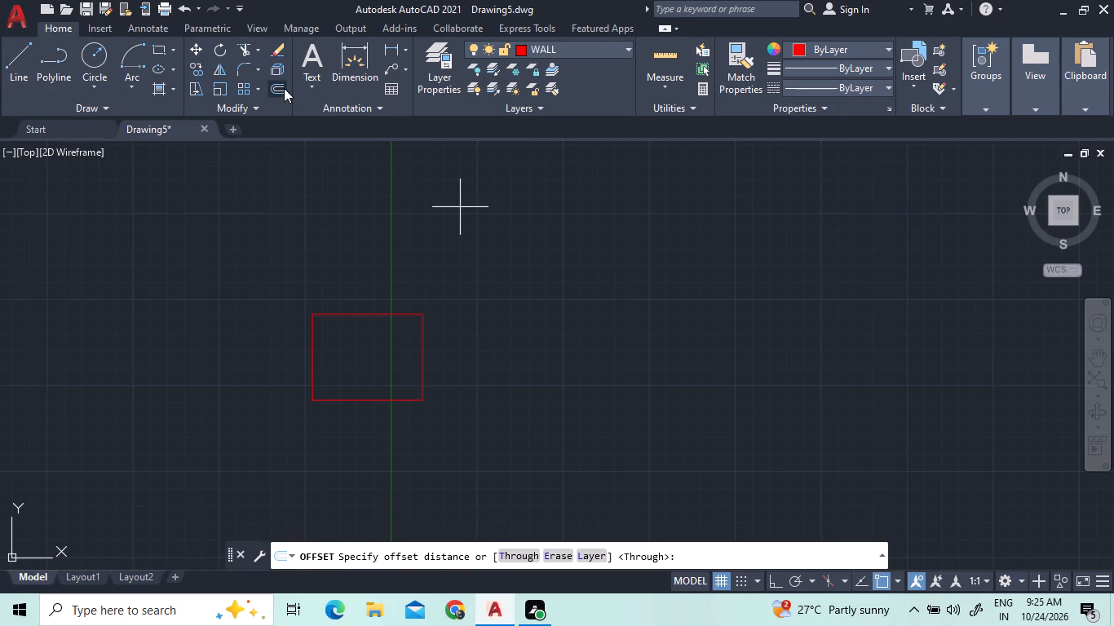
type("0.25")
key("Return")
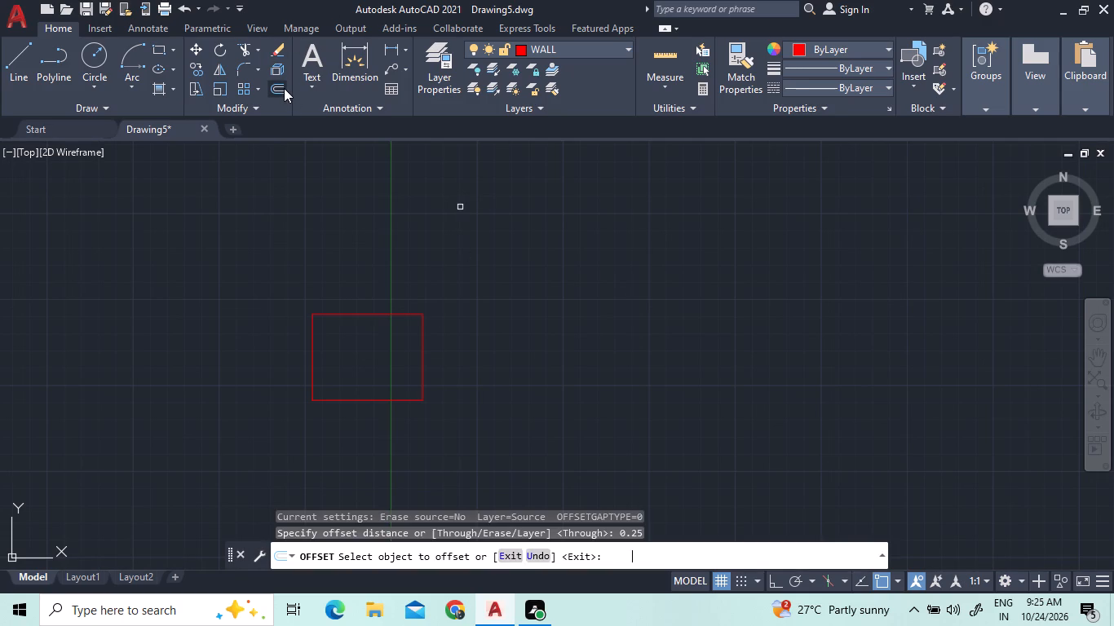
left_click(367, 314)
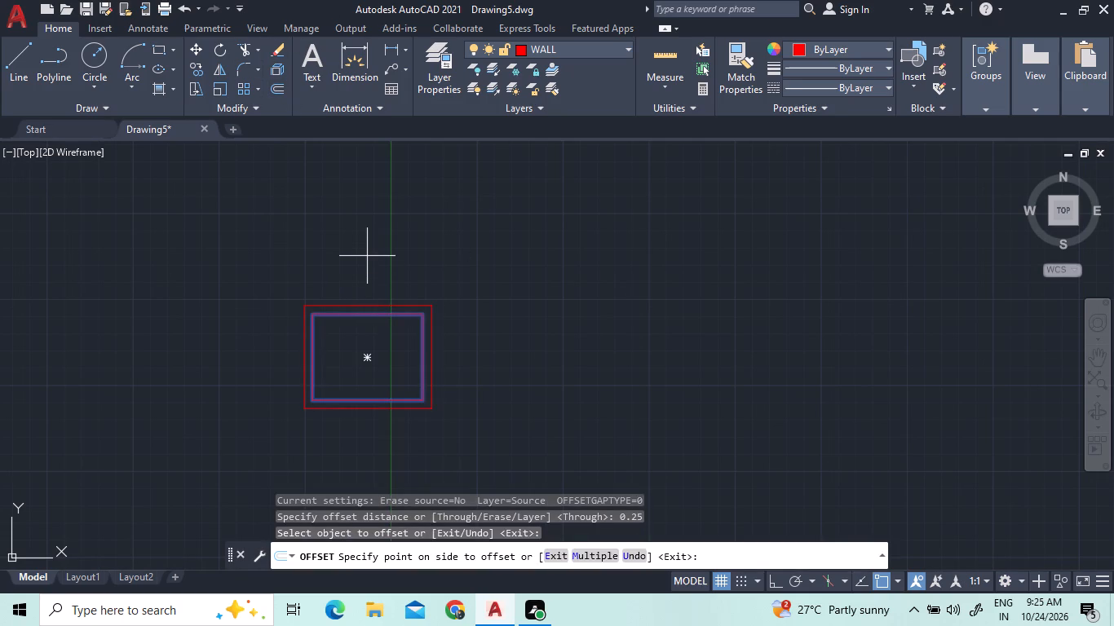
left_click(367, 256)
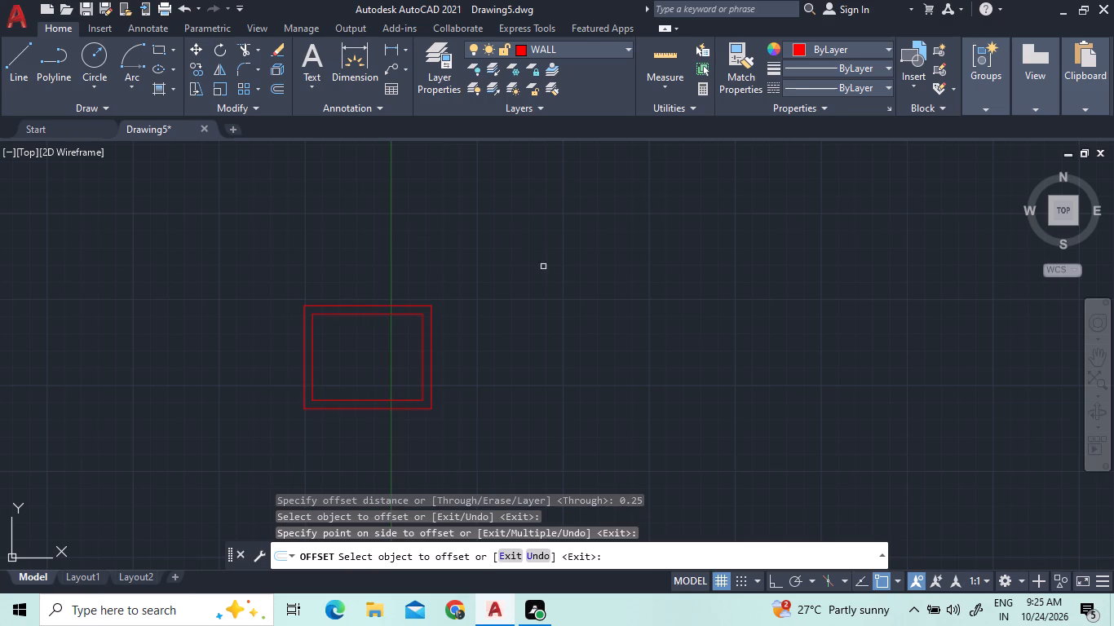
Start another rectangle and, before placing its first corner, use QuickCalc to add the room lengths 3.2, 3.6 and 2.5.
middle_click_drag(563, 326, 456, 302)
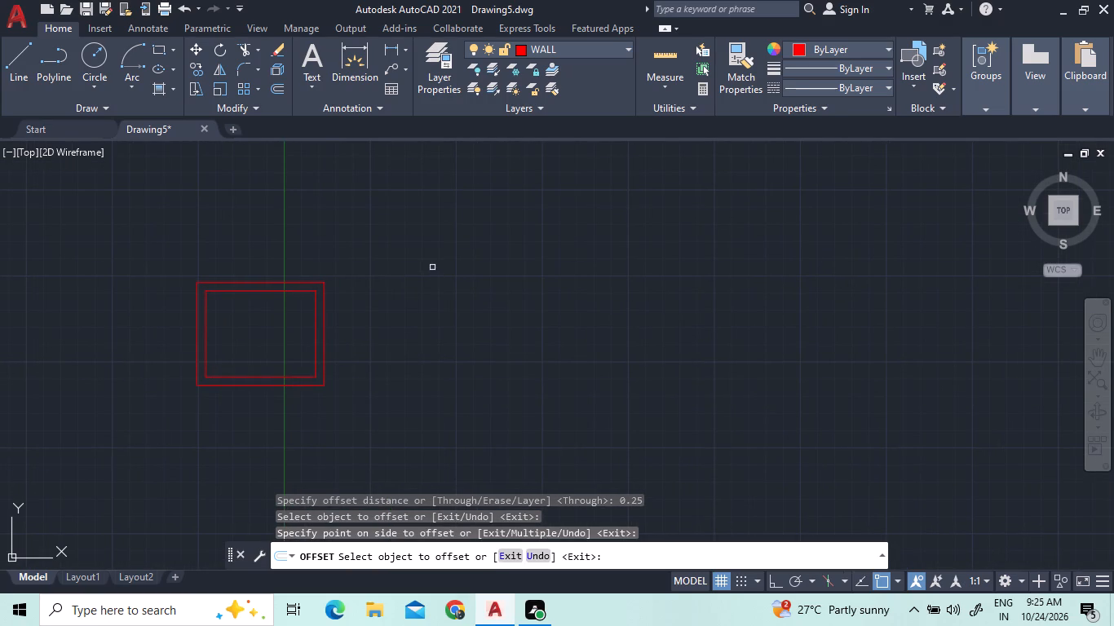
middle_click_drag(430, 267, 373, 276)
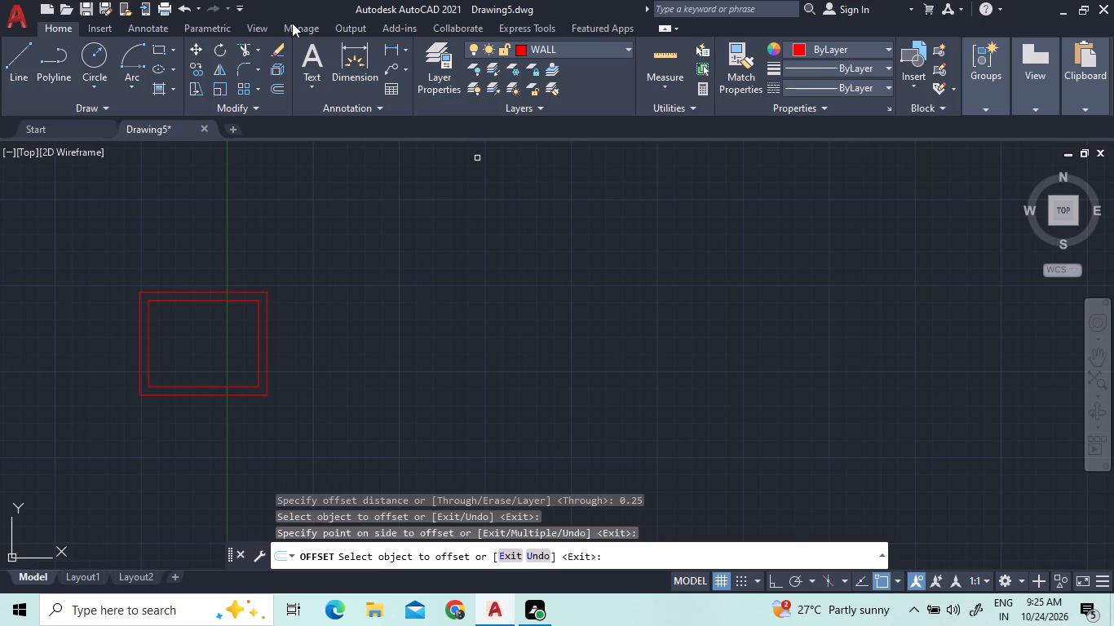
left_click(157, 46)
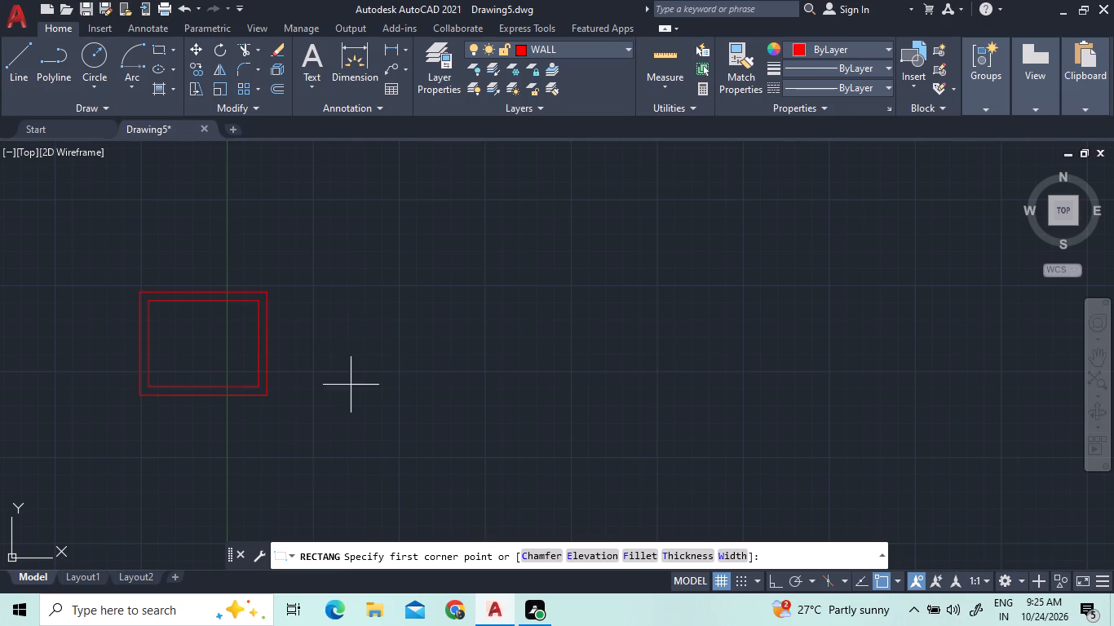
right_click(329, 302)
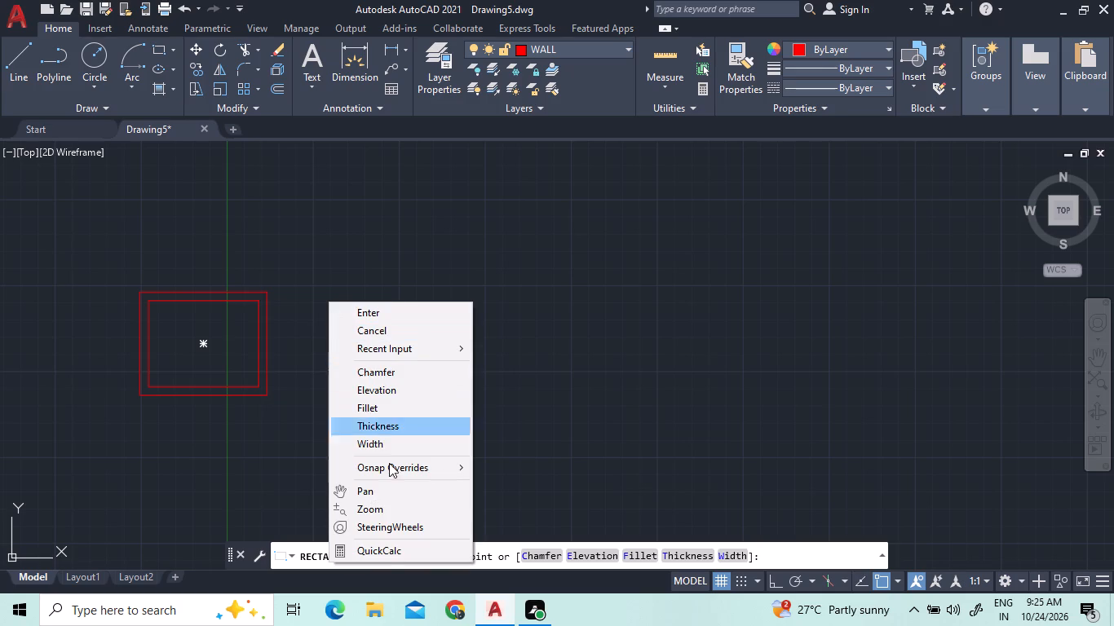
left_click(385, 550)
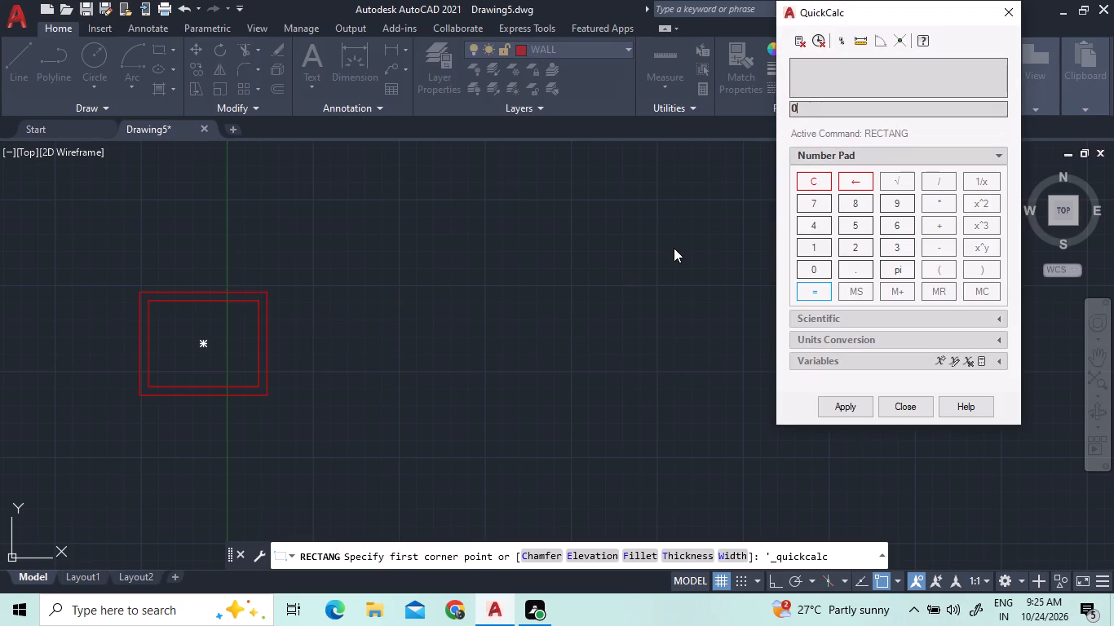
left_click(888, 247)
left_click(862, 263)
left_click(863, 245)
left_click(945, 223)
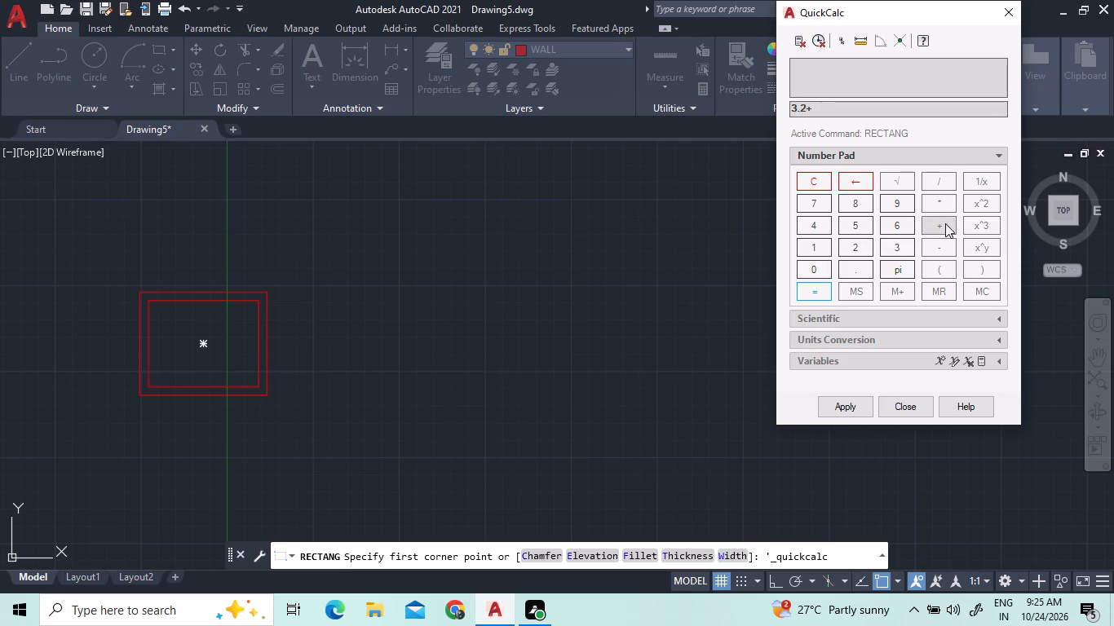
left_click(902, 253)
left_click(863, 268)
left_click(904, 229)
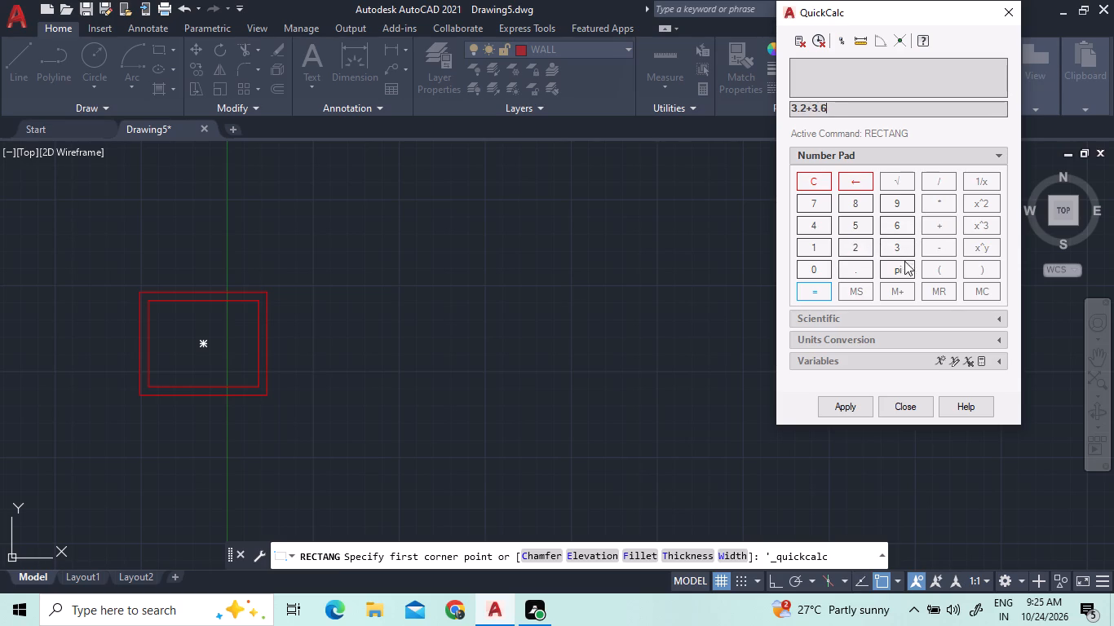
left_click(823, 290)
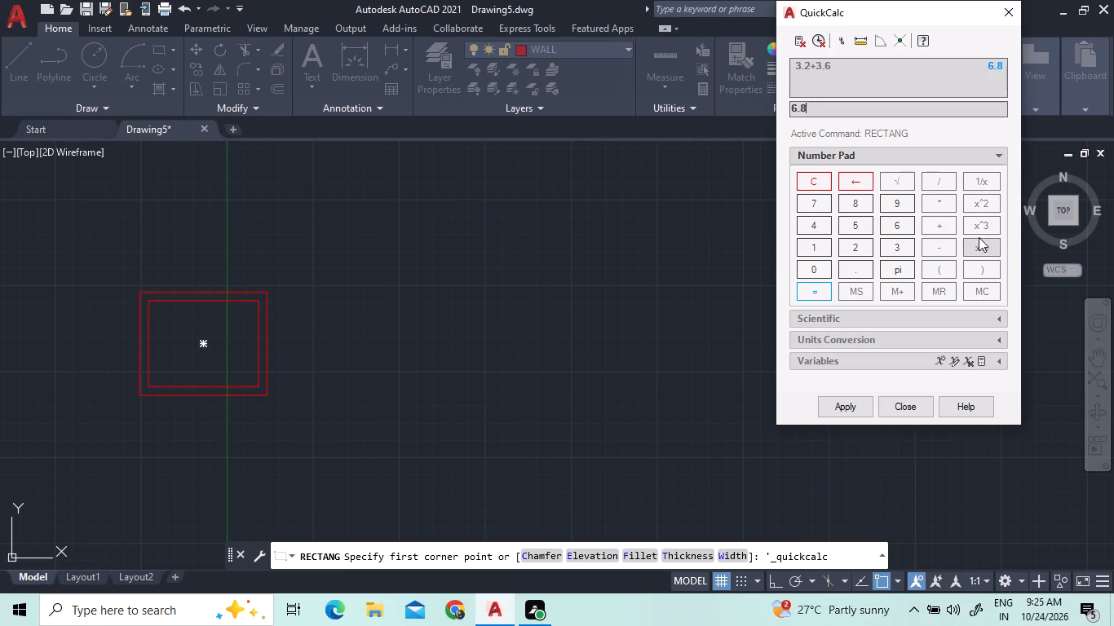
left_click(939, 223)
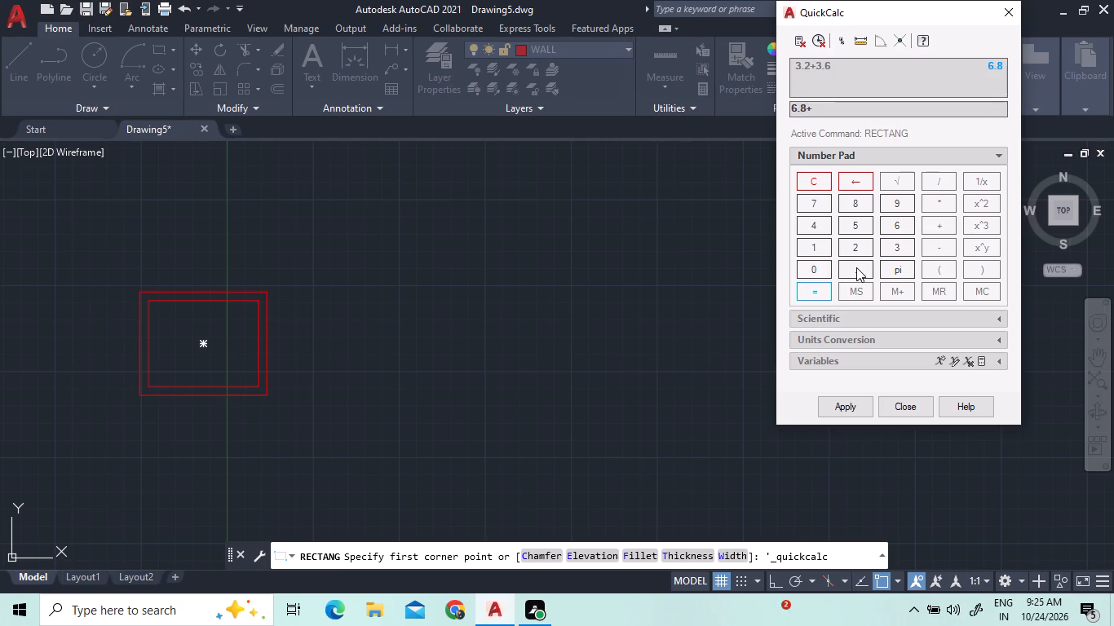
left_click(852, 243)
left_click(859, 265)
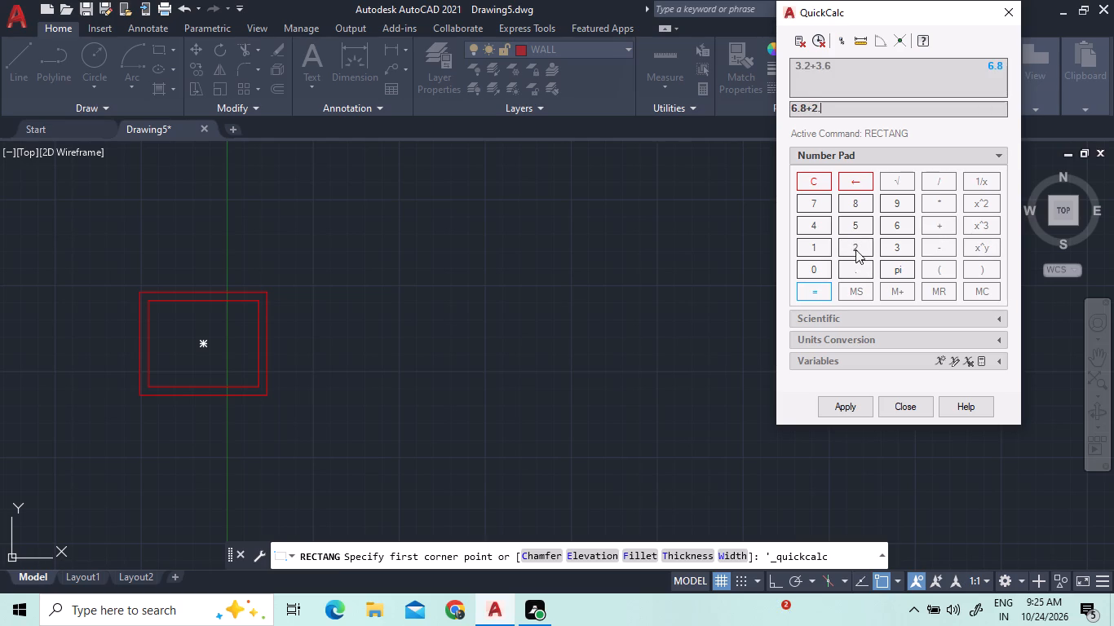
left_click(854, 233)
left_click(823, 290)
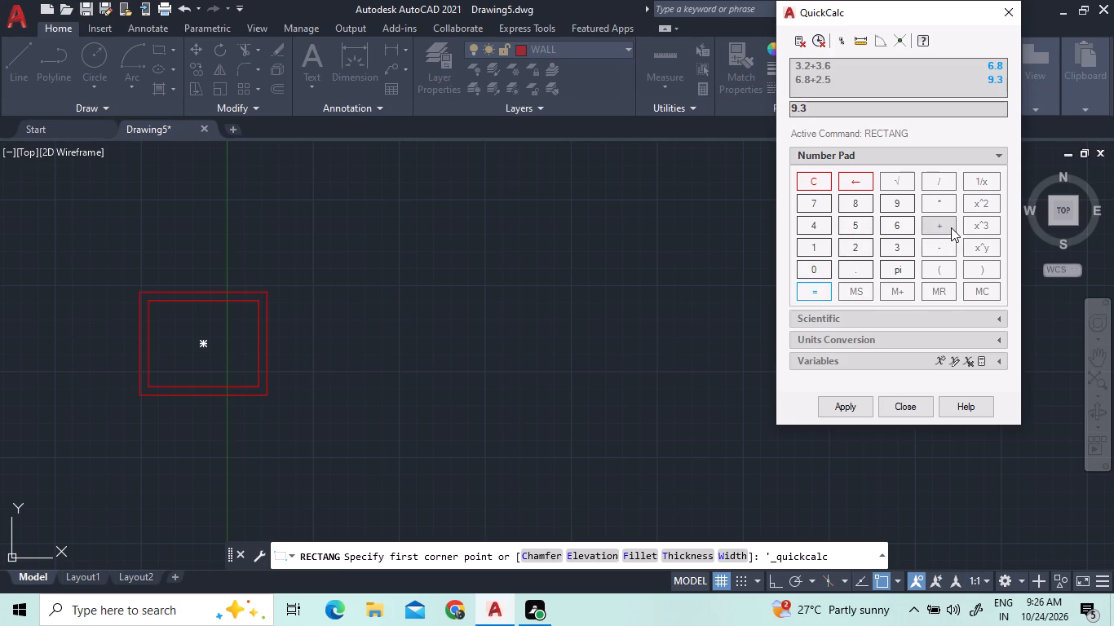
Add the wall thicknesses 0.15*2 and 0.25*2 to the QuickCalc sum and apply the total to the rectangle command.
left_click(951, 227)
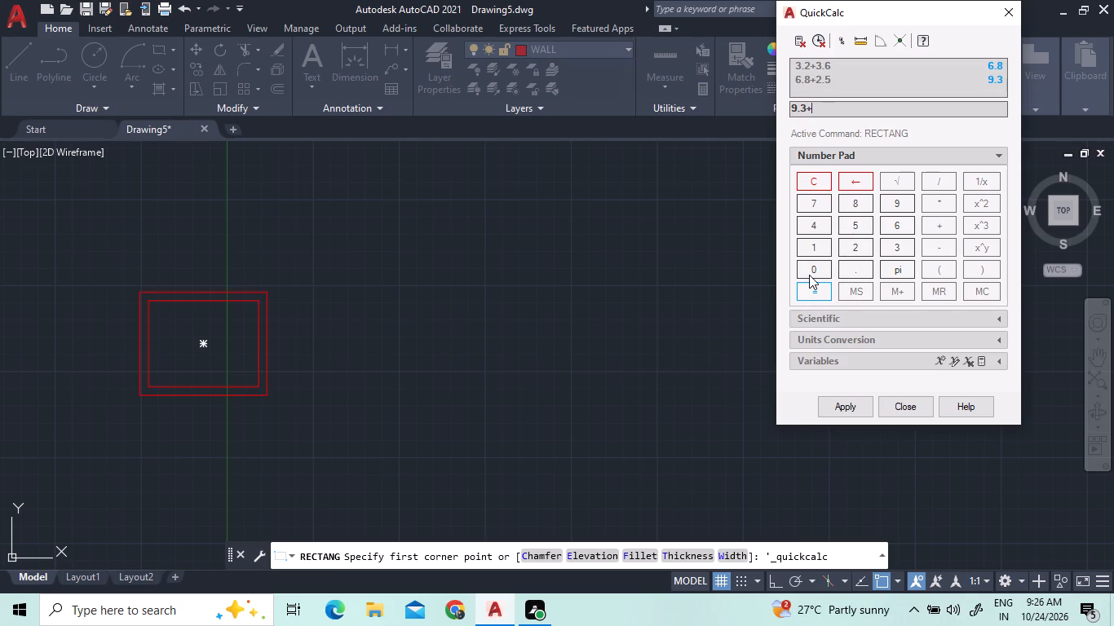
left_click(809, 275)
left_click(851, 264)
left_click(813, 246)
left_click(847, 227)
left_click(931, 199)
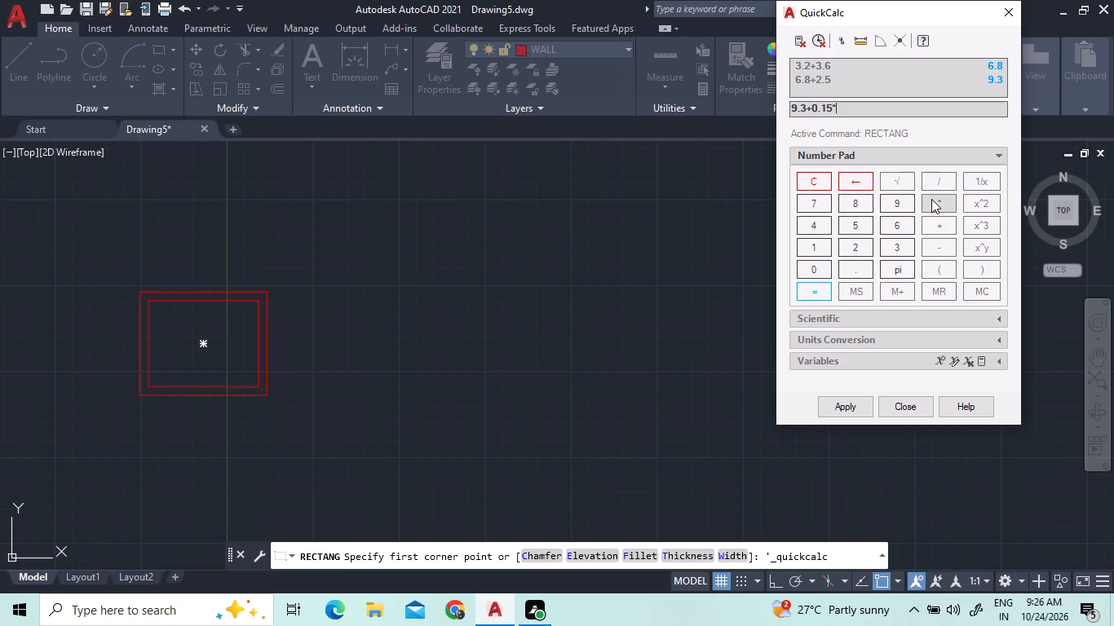
left_click(860, 243)
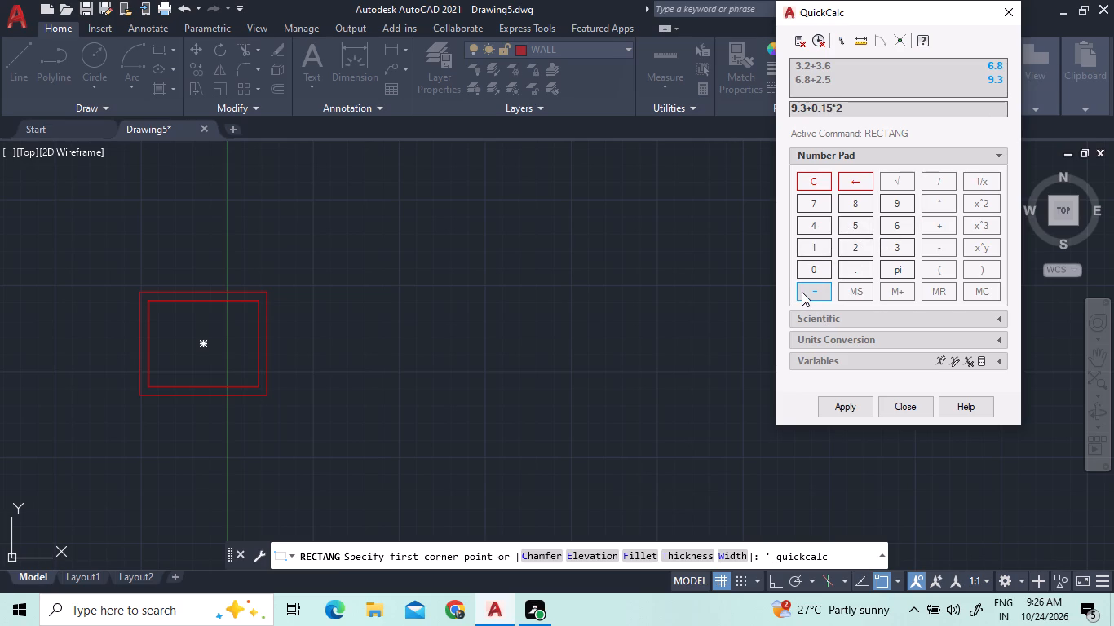
left_click(802, 292)
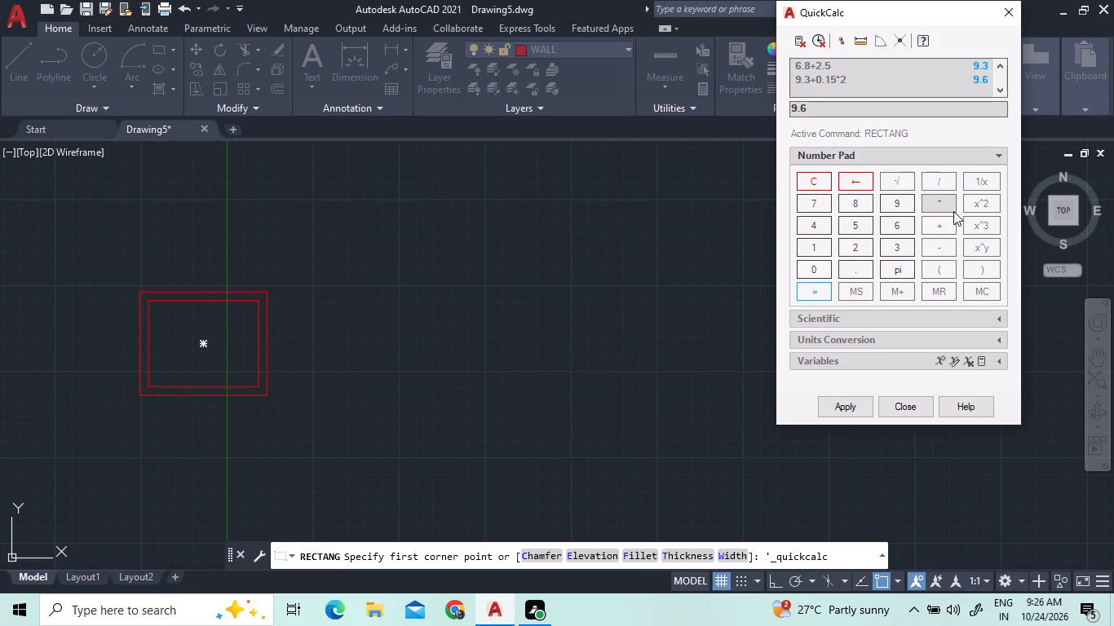
left_click(953, 224)
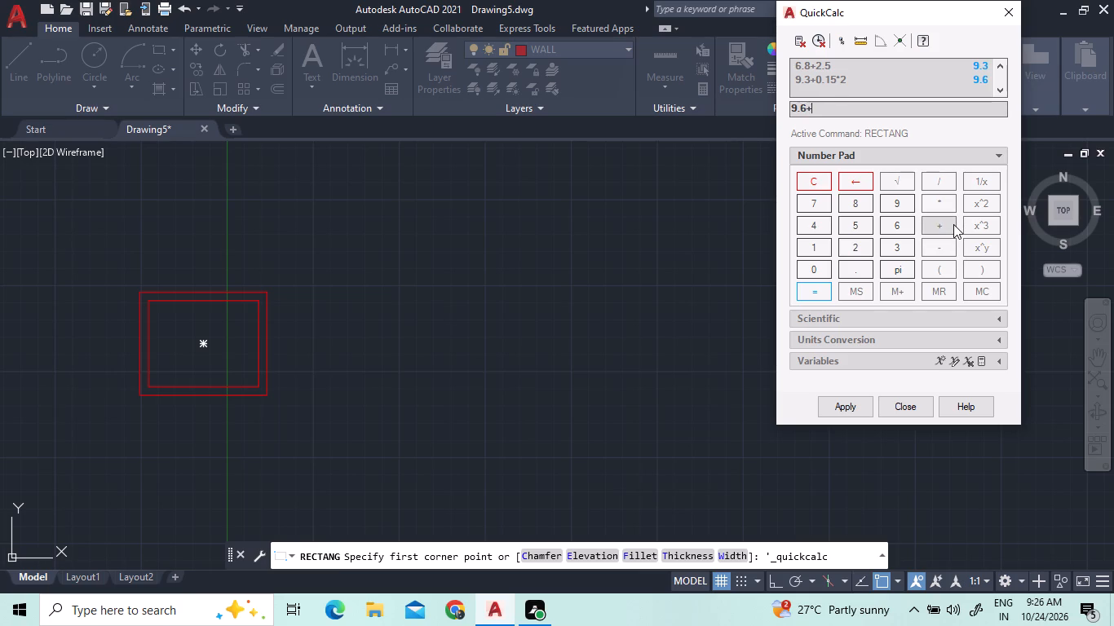
left_click(822, 264)
left_click(846, 265)
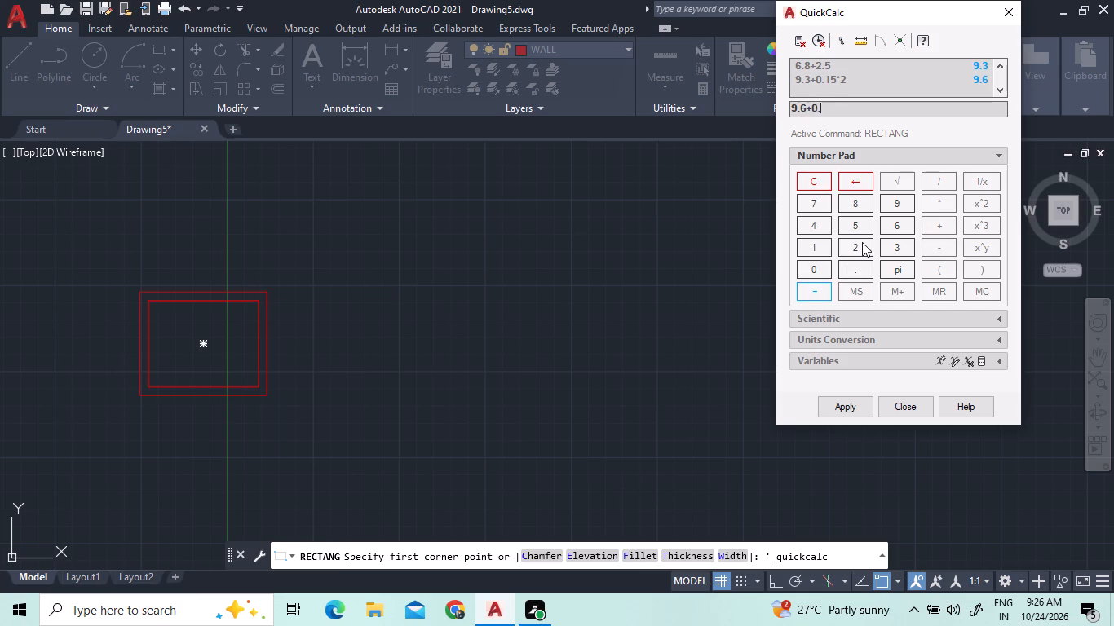
left_click(862, 242)
left_click(862, 222)
left_click(931, 205)
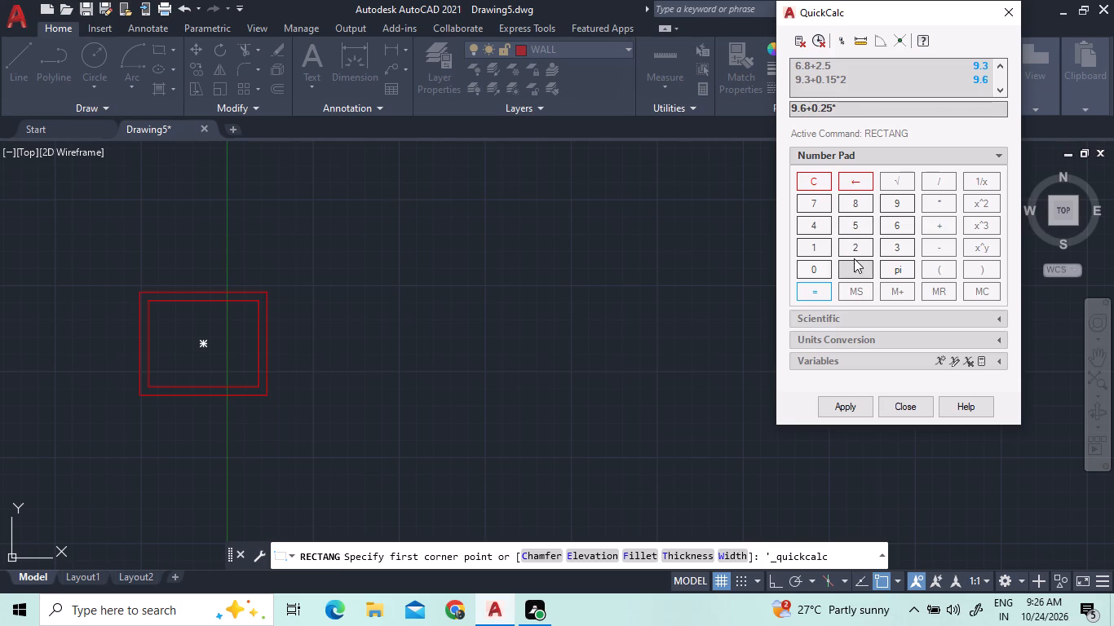
left_click(854, 250)
left_click(816, 287)
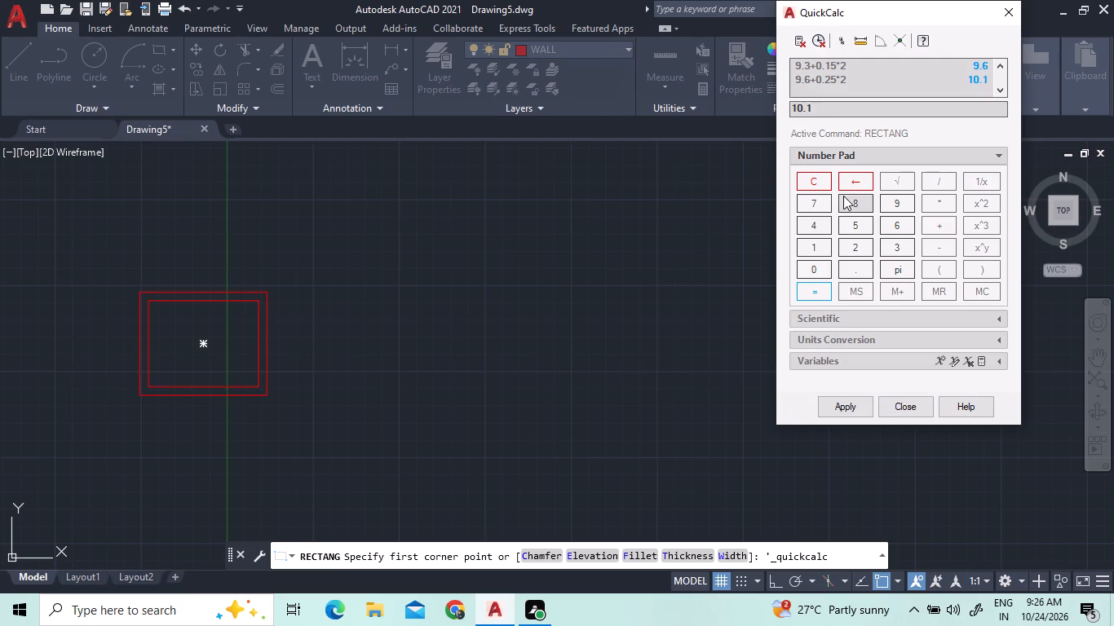
left_click(846, 412)
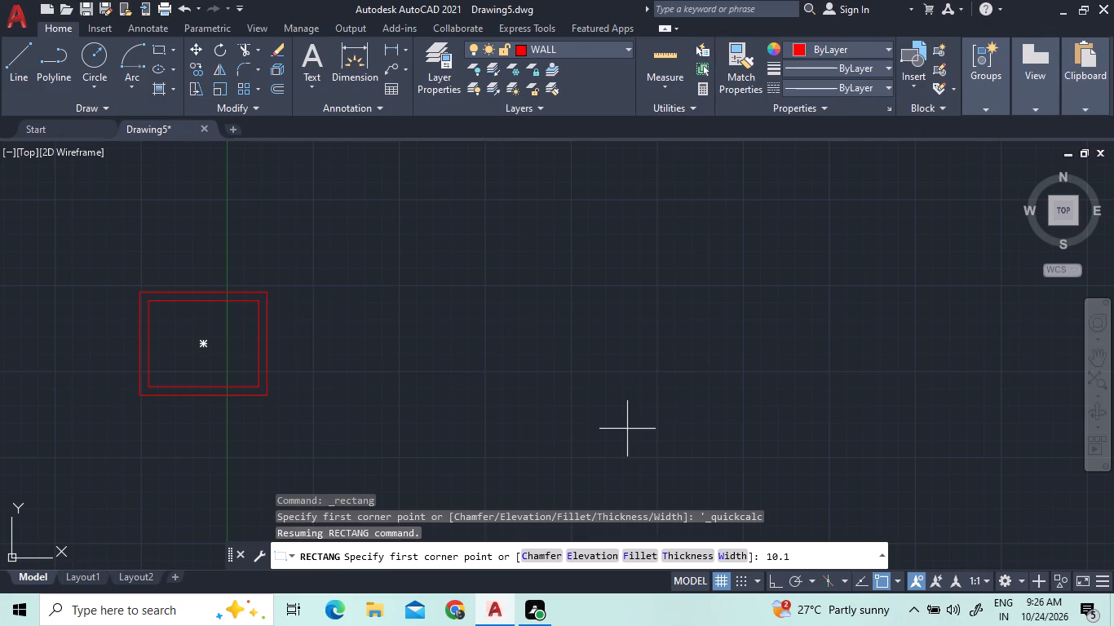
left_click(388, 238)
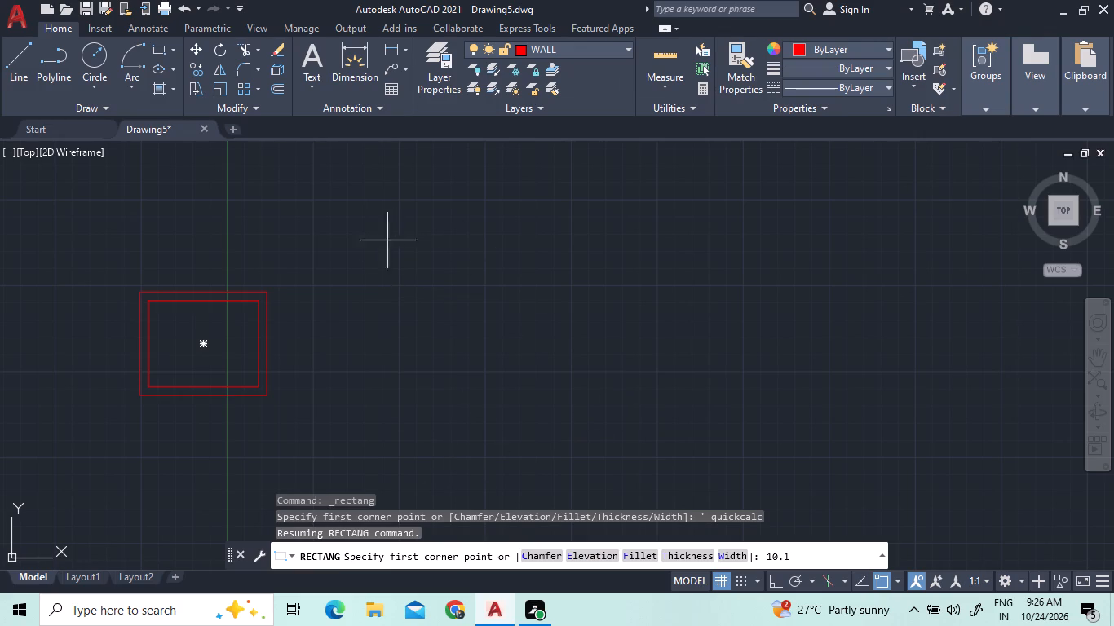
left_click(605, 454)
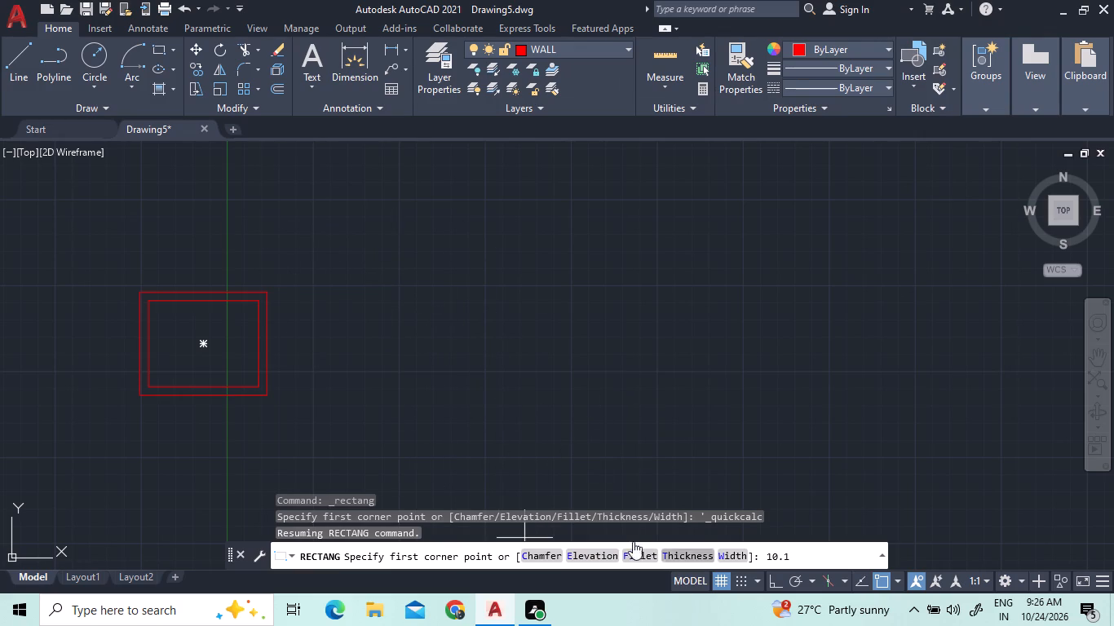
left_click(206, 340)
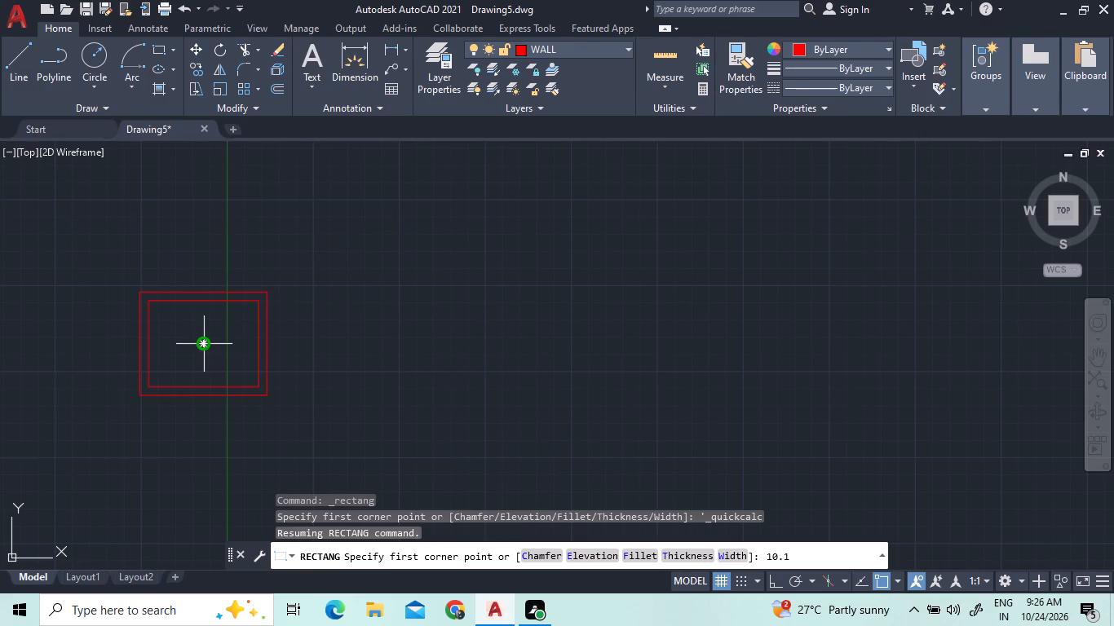
Restart the rectangle beside the double-outlined room, define it by dimensions with length 10.1, and accept the default width of 2.5.
left_click(166, 46)
left_click(360, 246)
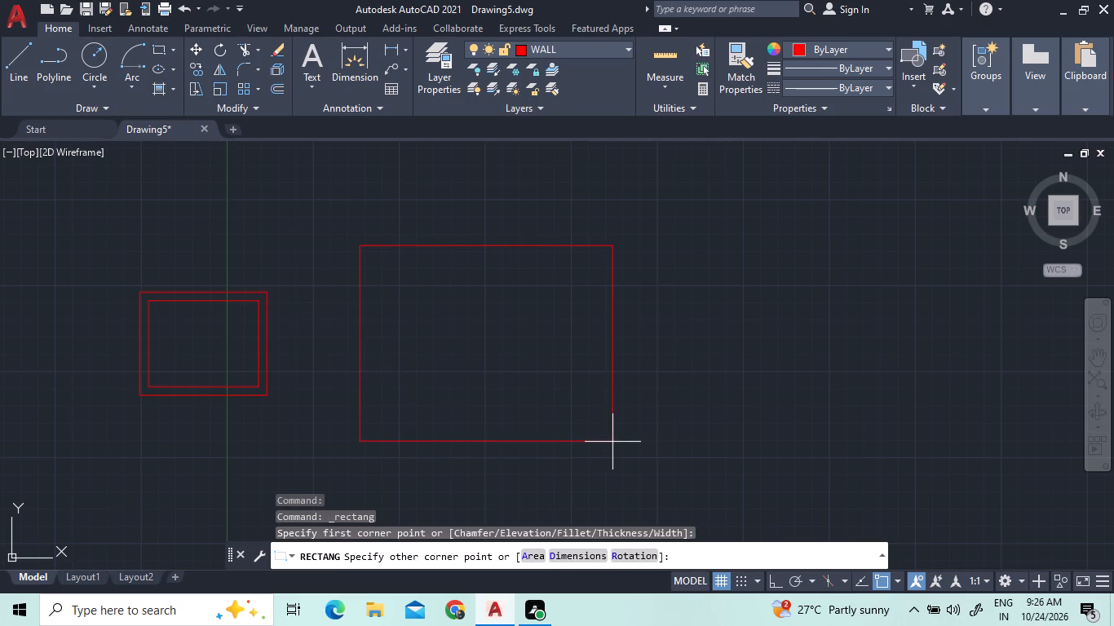
type("D")
key("space")
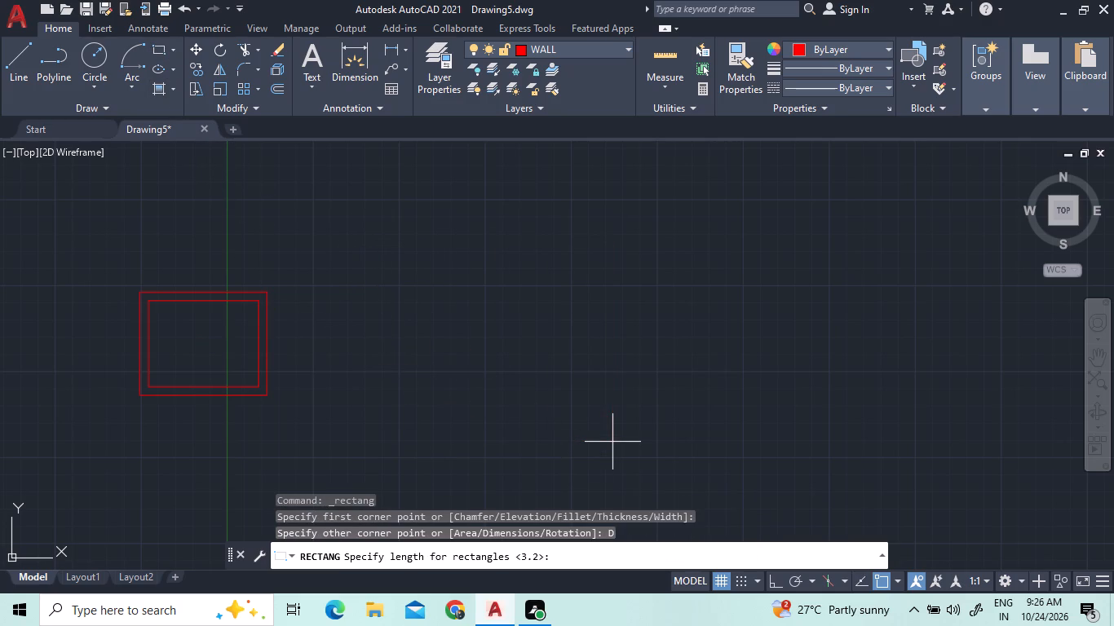
type("10.1")
key("Return")
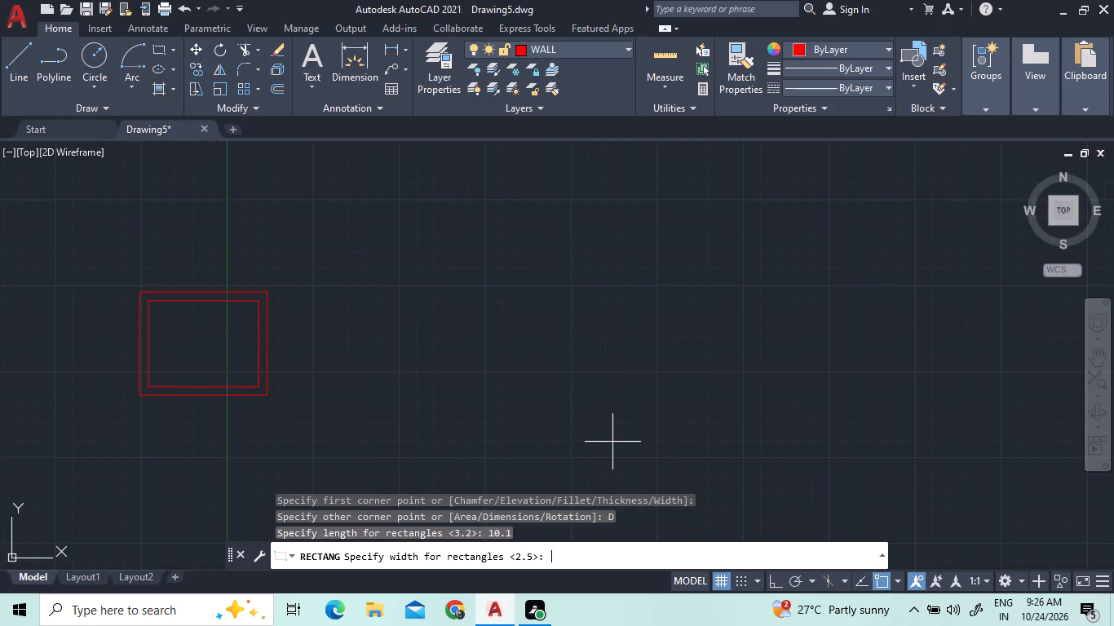
right_click(542, 423)
While the rectangle awaits its other corner, use QuickCalc to calculate the room widths 3.6*2+3.0.
right_click(594, 317)
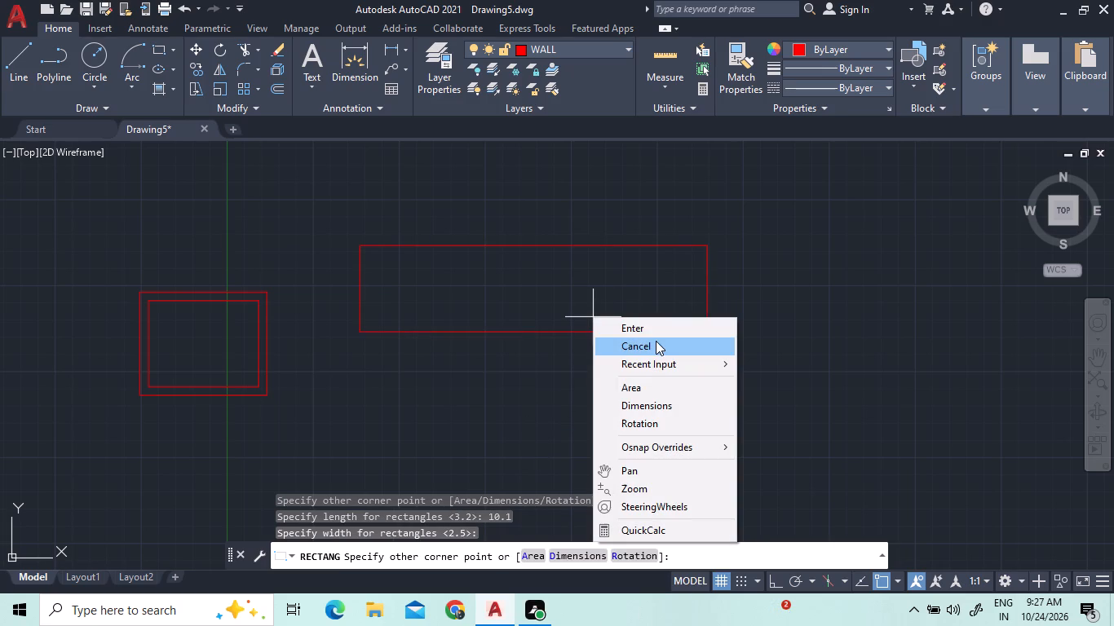
left_click(667, 536)
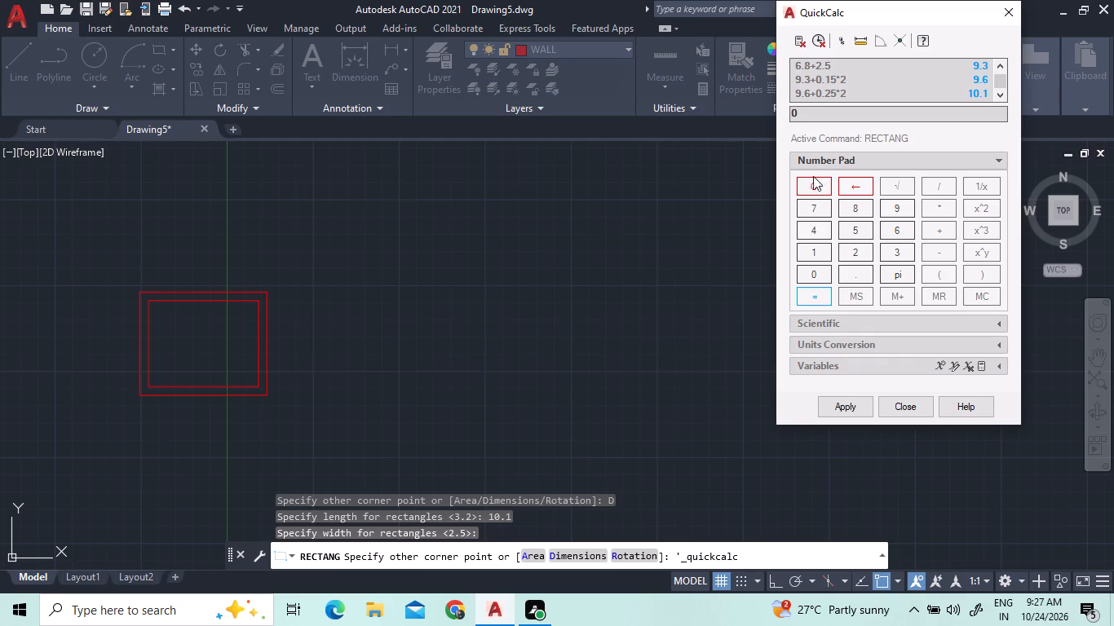
left_click(813, 186)
left_click(813, 186)
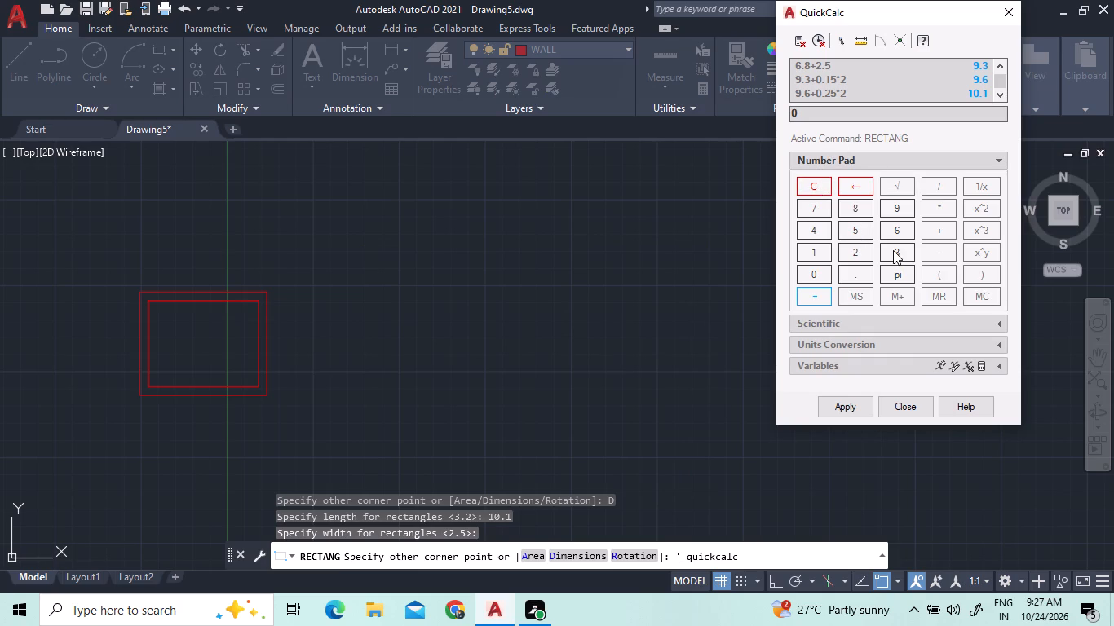
left_click(893, 250)
left_click(852, 280)
left_click(888, 229)
left_click(804, 292)
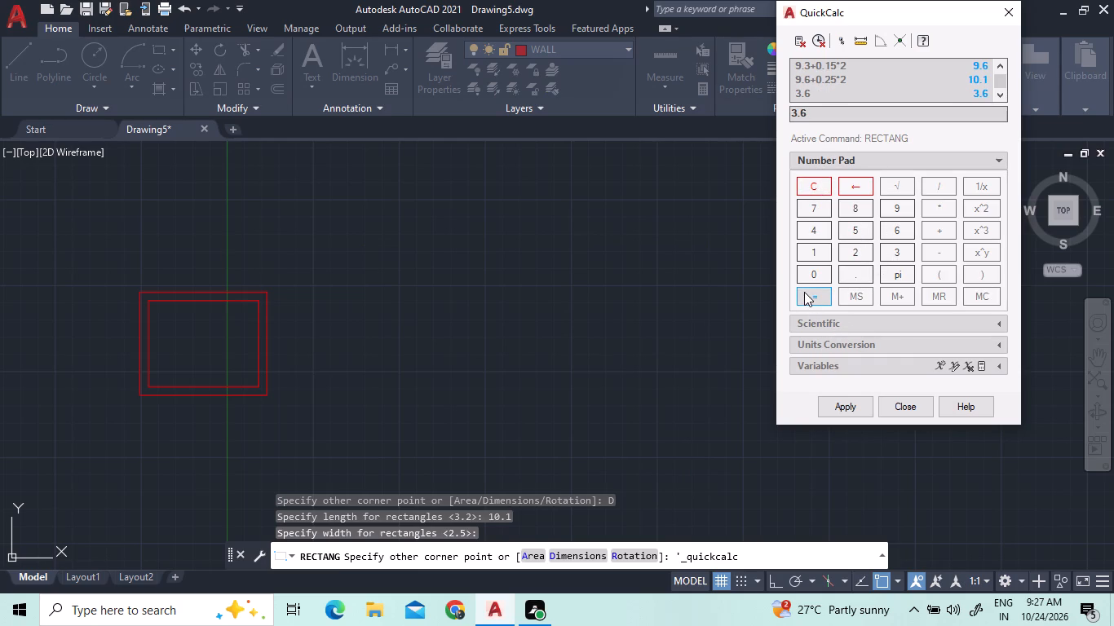
left_click(935, 227)
left_click(853, 183)
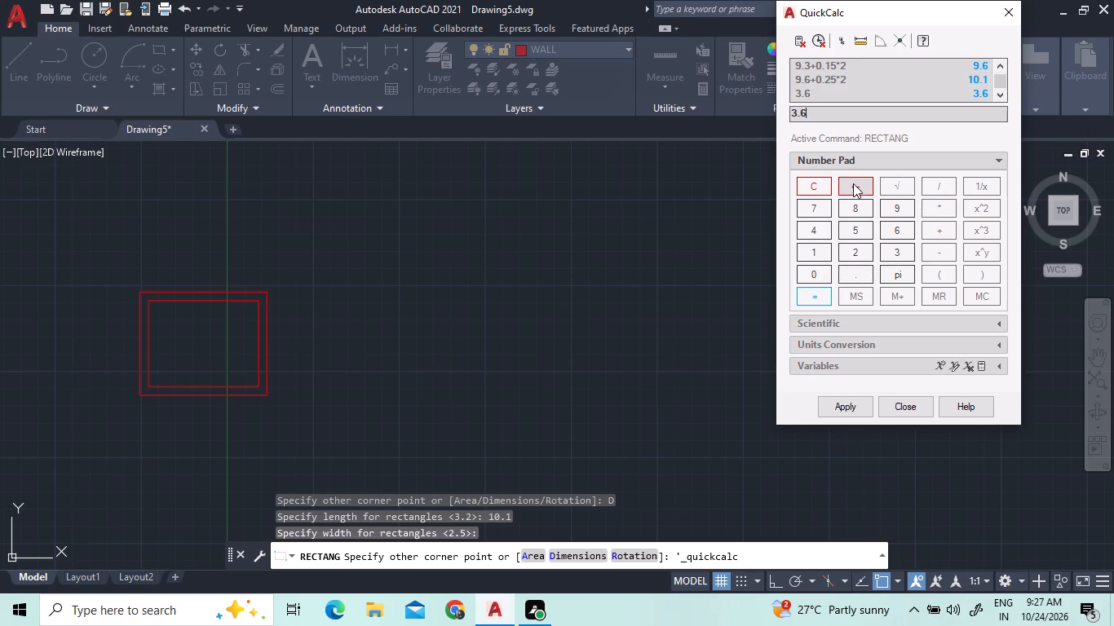
left_click(928, 207)
left_click(849, 249)
left_click(948, 228)
left_click(899, 253)
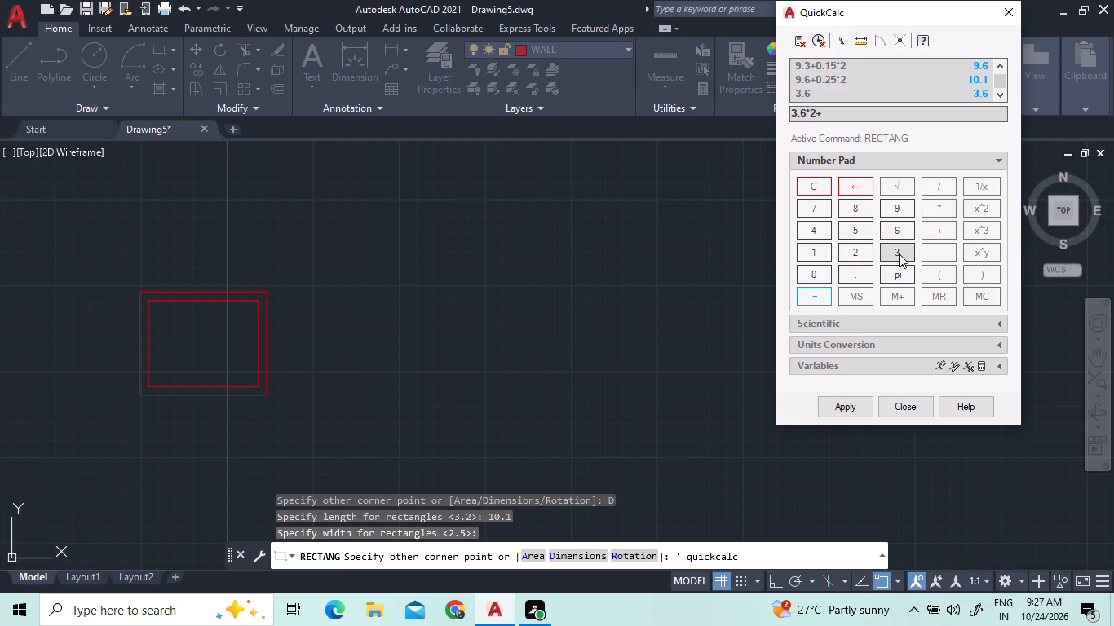
left_click(852, 272)
left_click(809, 271)
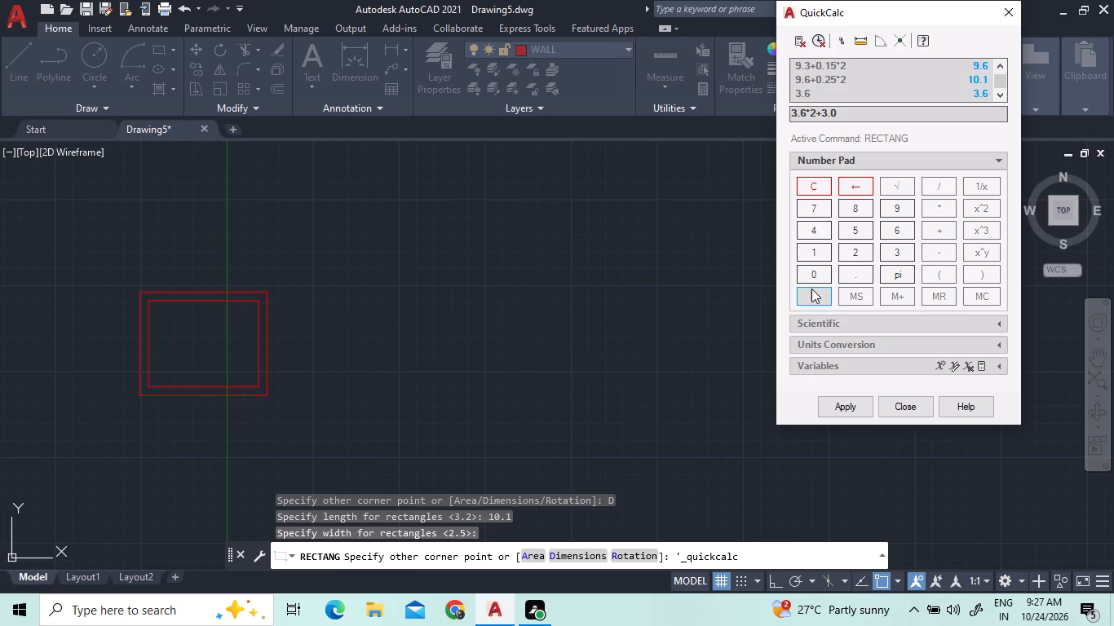
left_click(811, 289)
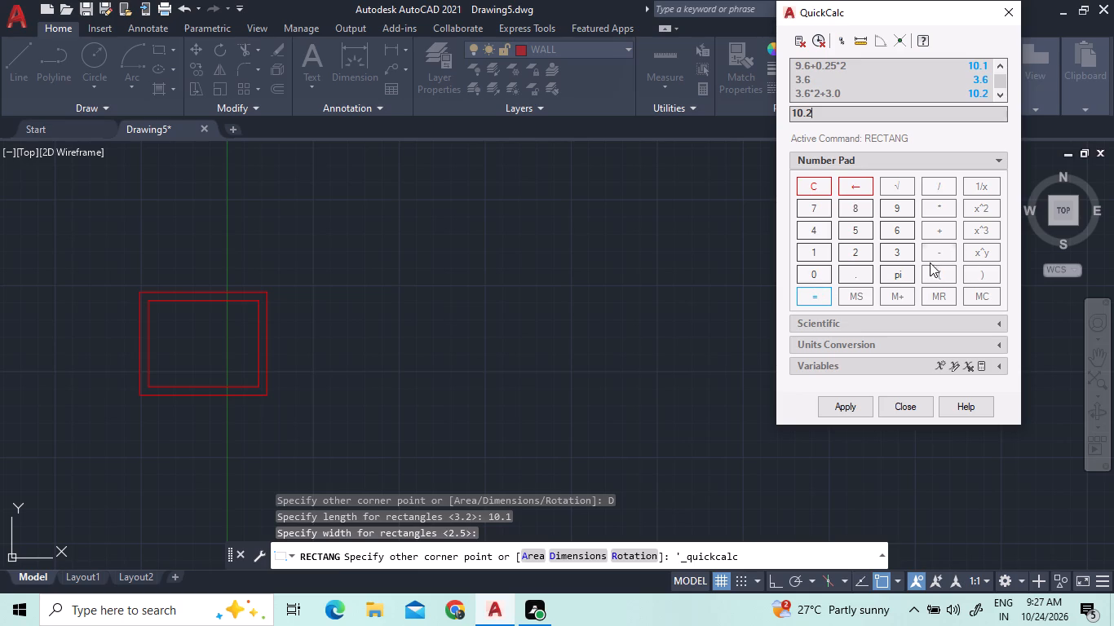
Add 2.0 to the QuickCalc sum and apply the total to the rectangle command.
left_click(934, 231)
left_click(862, 249)
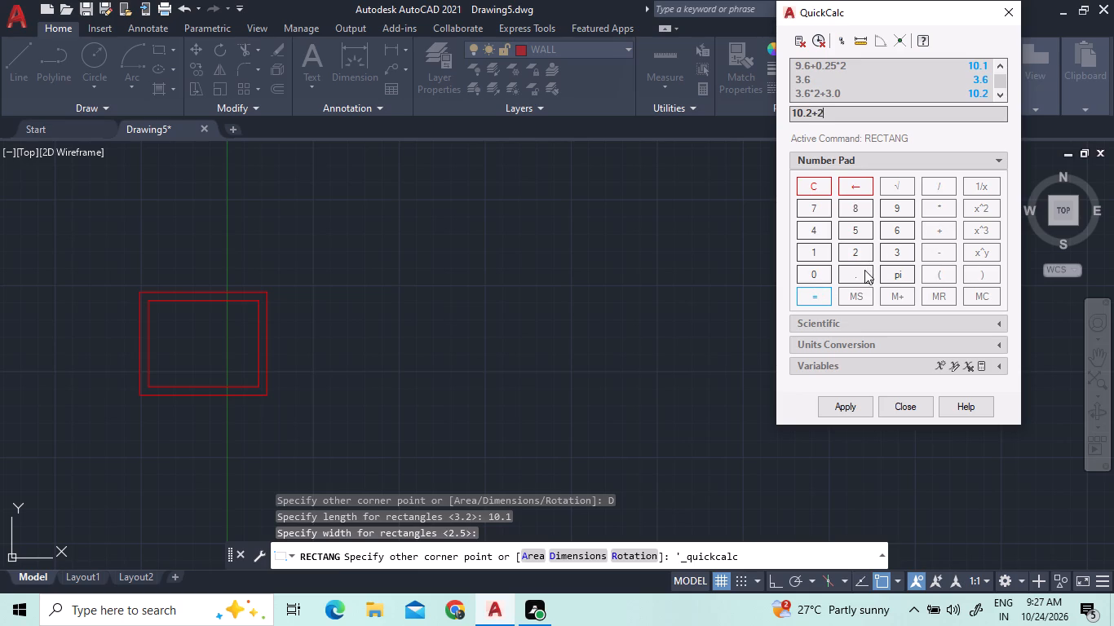
left_click(864, 270)
left_click(802, 275)
left_click(816, 289)
left_click(858, 403)
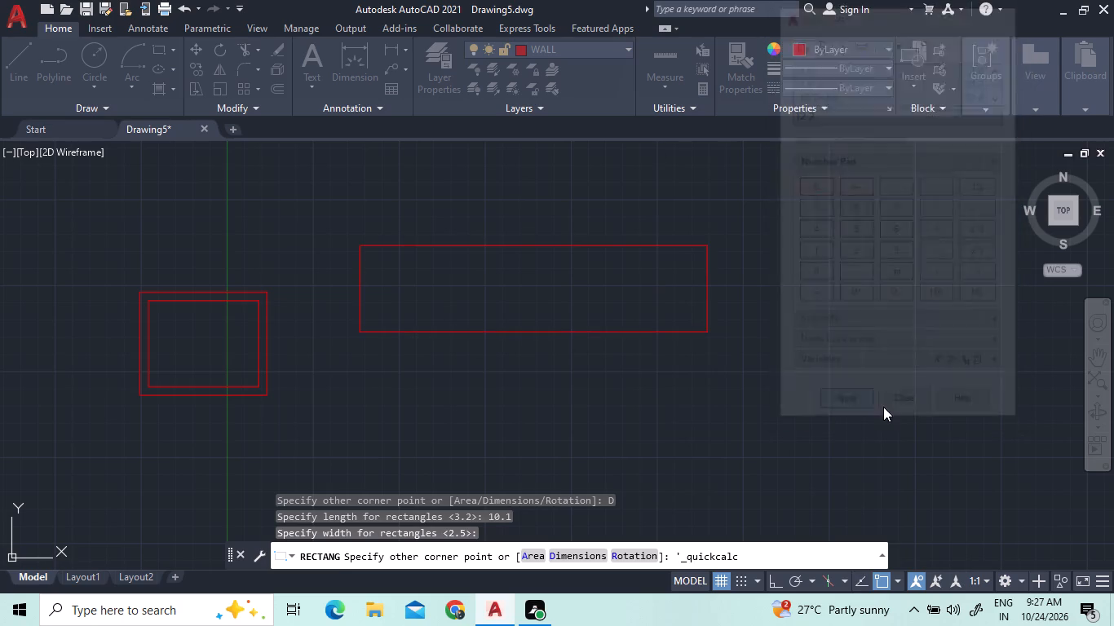
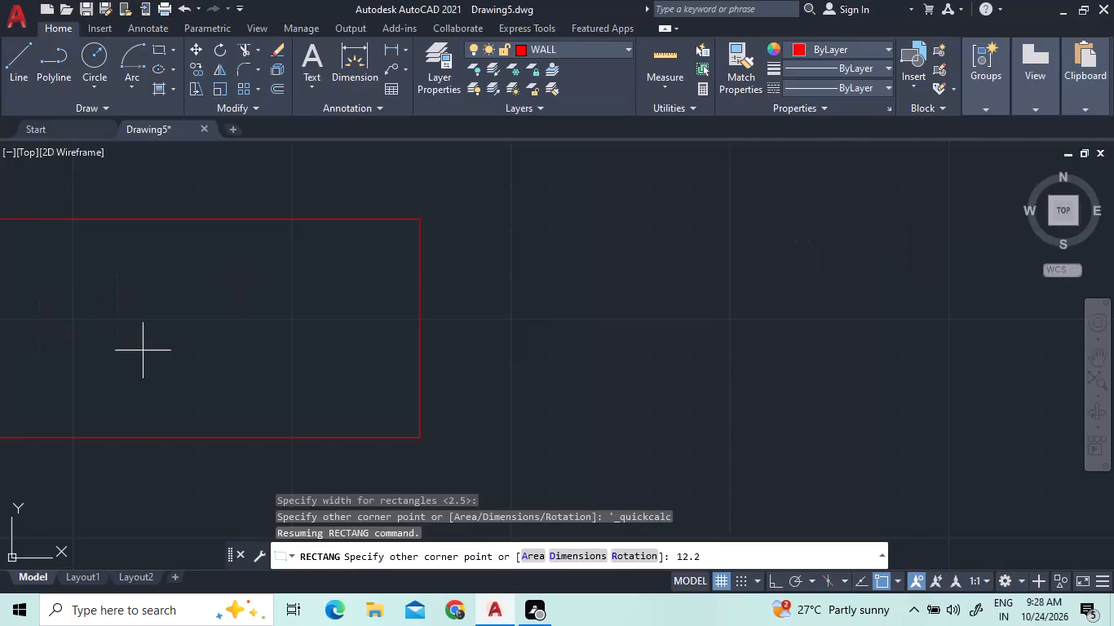
Place the pending 10.1 by 2.5 rectangle above the double-outlined room and submit the waiting 12.2 entry.
scroll(681, 300, "down", 4)
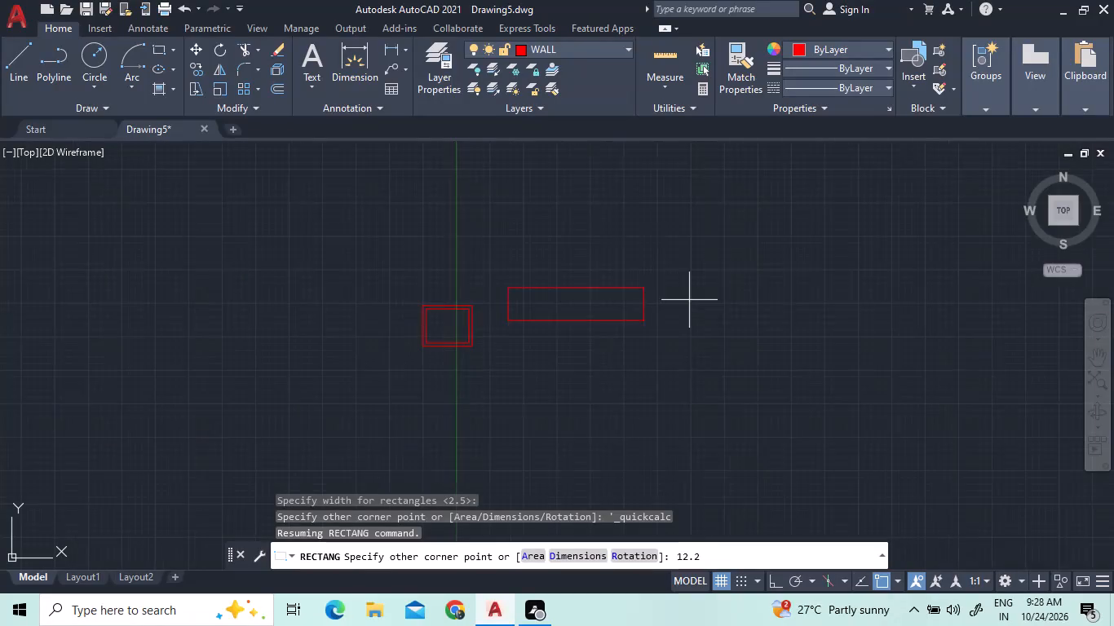
left_click(406, 220)
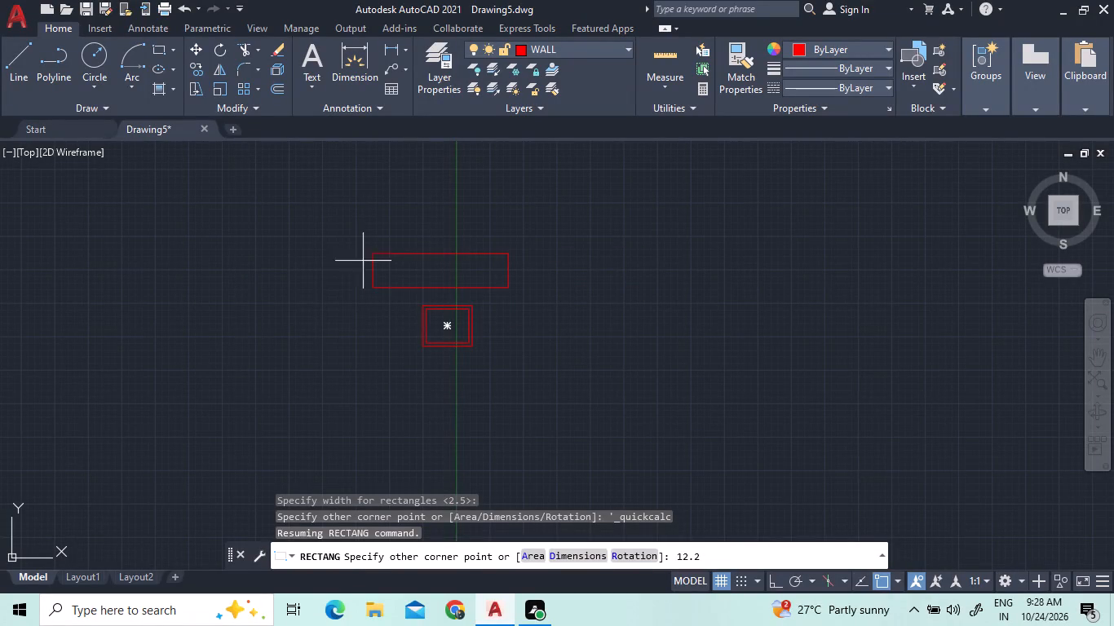
left_click(319, 299)
left_click(482, 199)
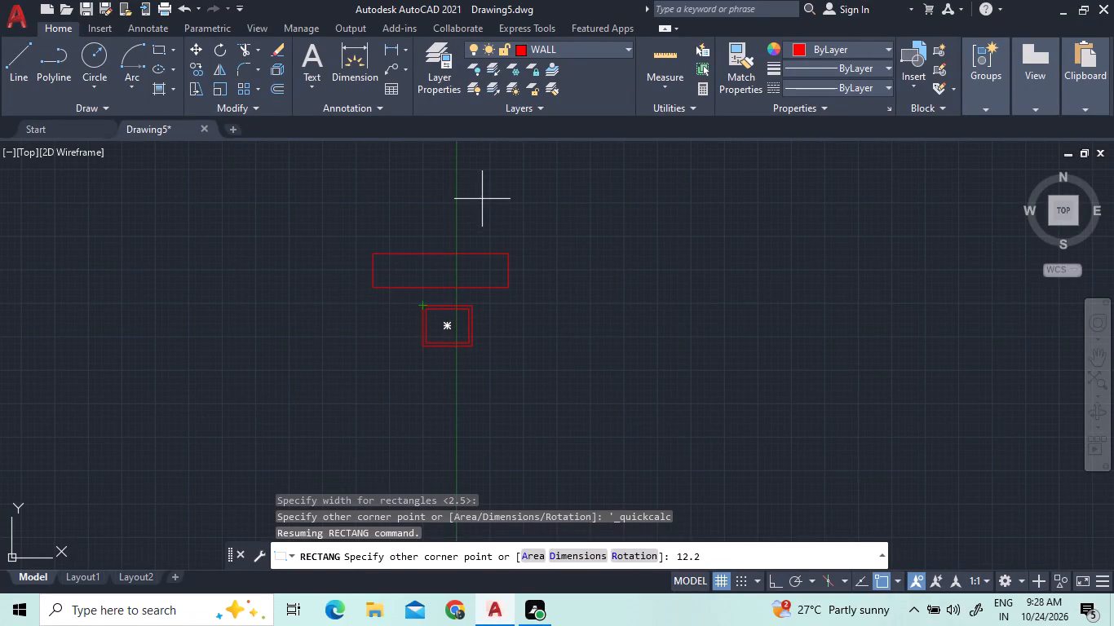
right_click(481, 214)
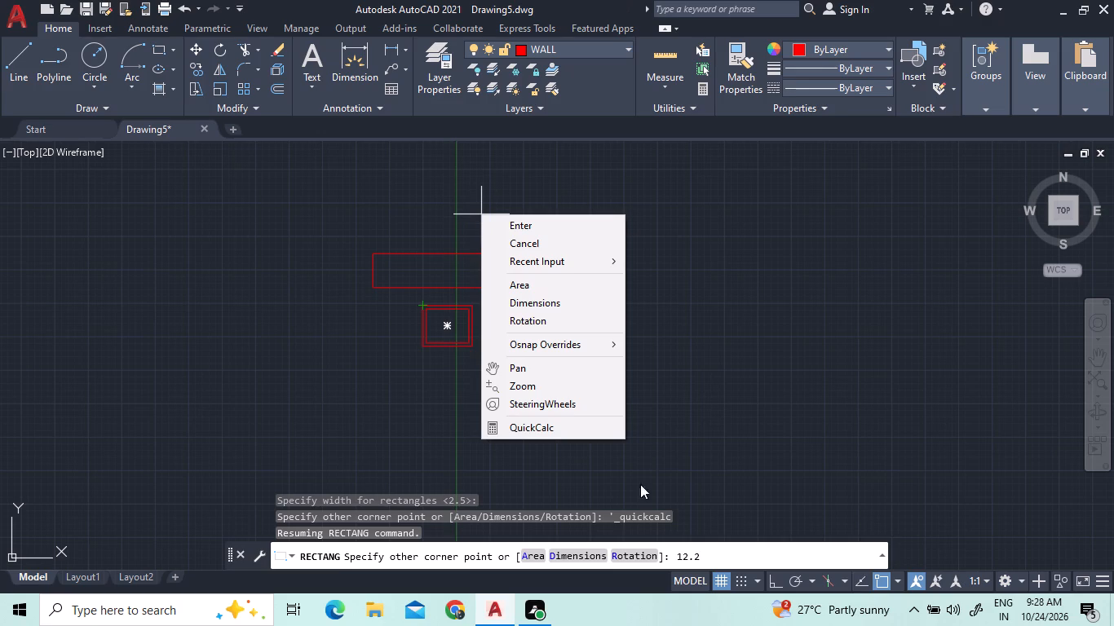
left_click(606, 228)
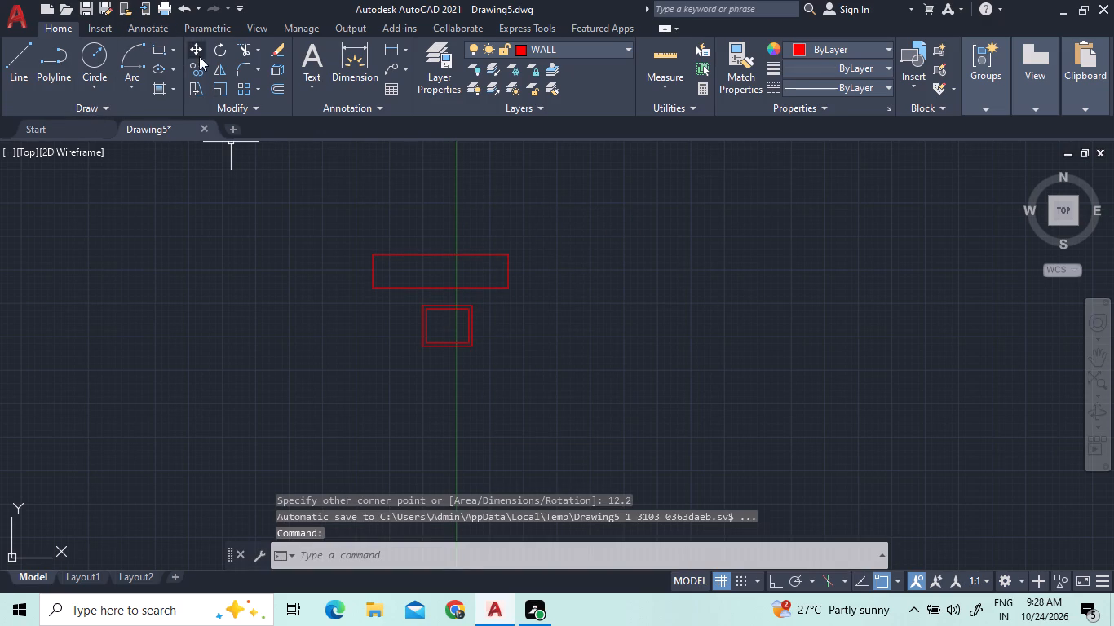
Draw a rectangle beside the existing ones, defined by dimensions with length 10.1 and width 12.2.
left_click(149, 40)
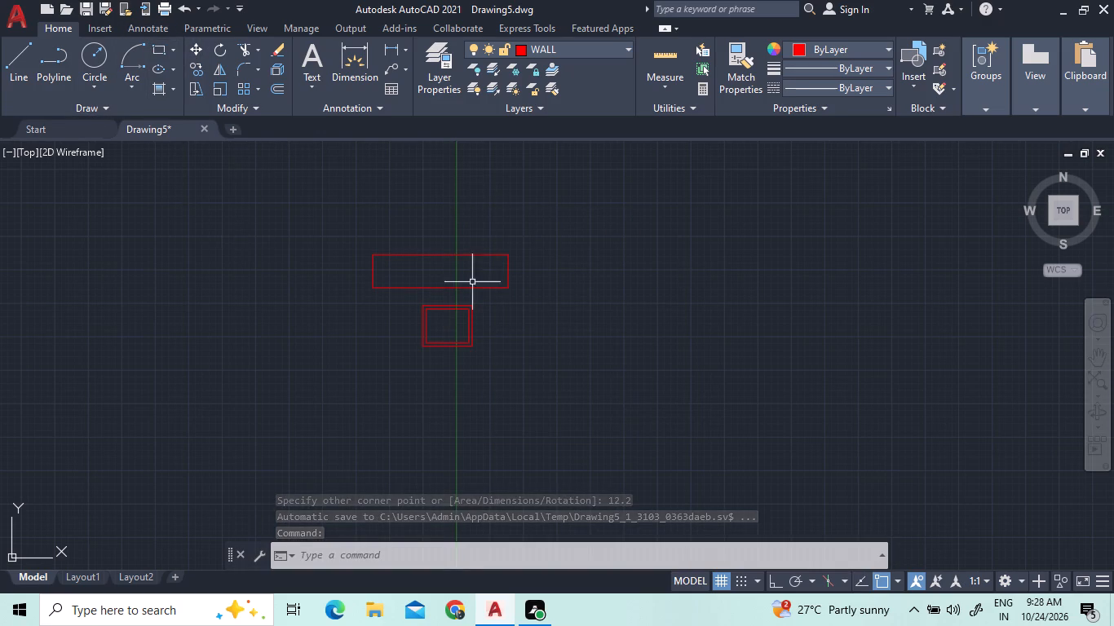
left_click(166, 54)
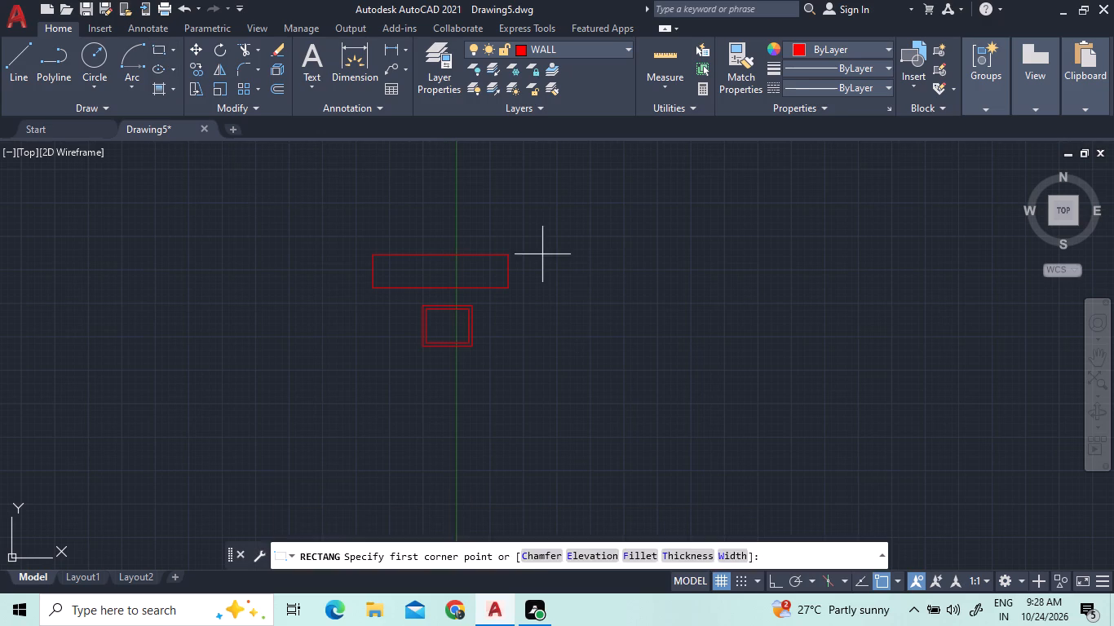
left_click(542, 254)
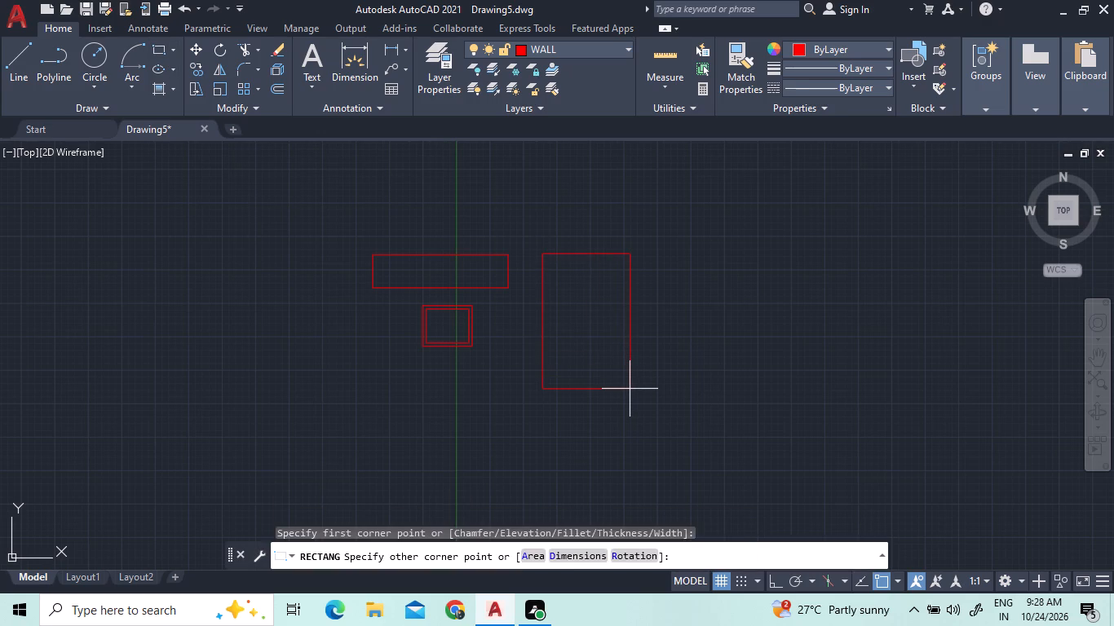
type("D")
key("space")
type("10.1")
key("Return")
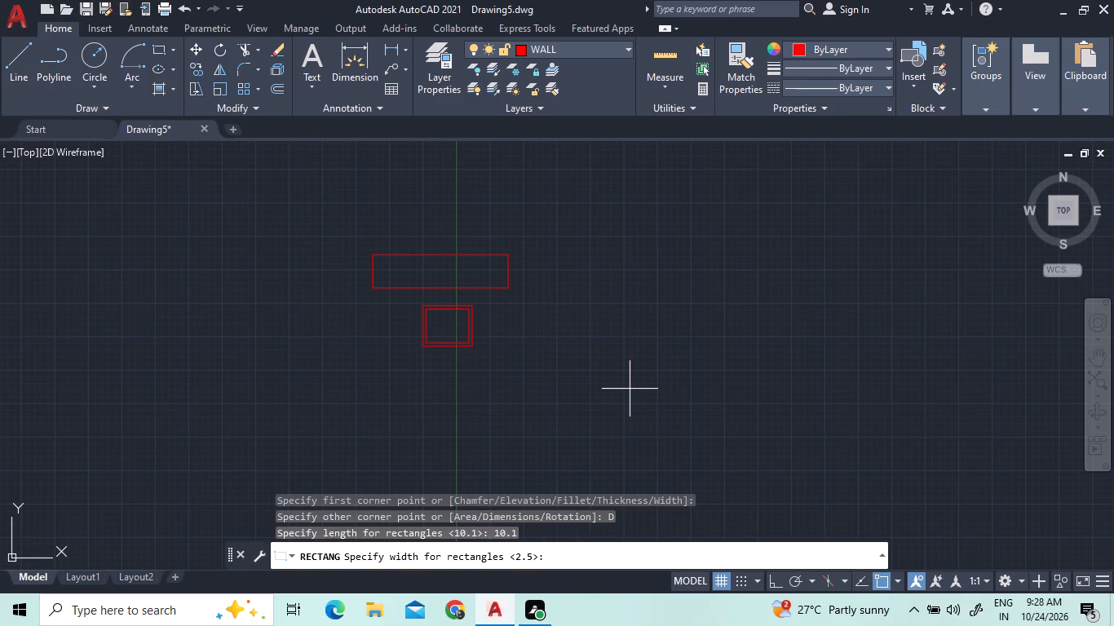
type("12.2")
key("Return")
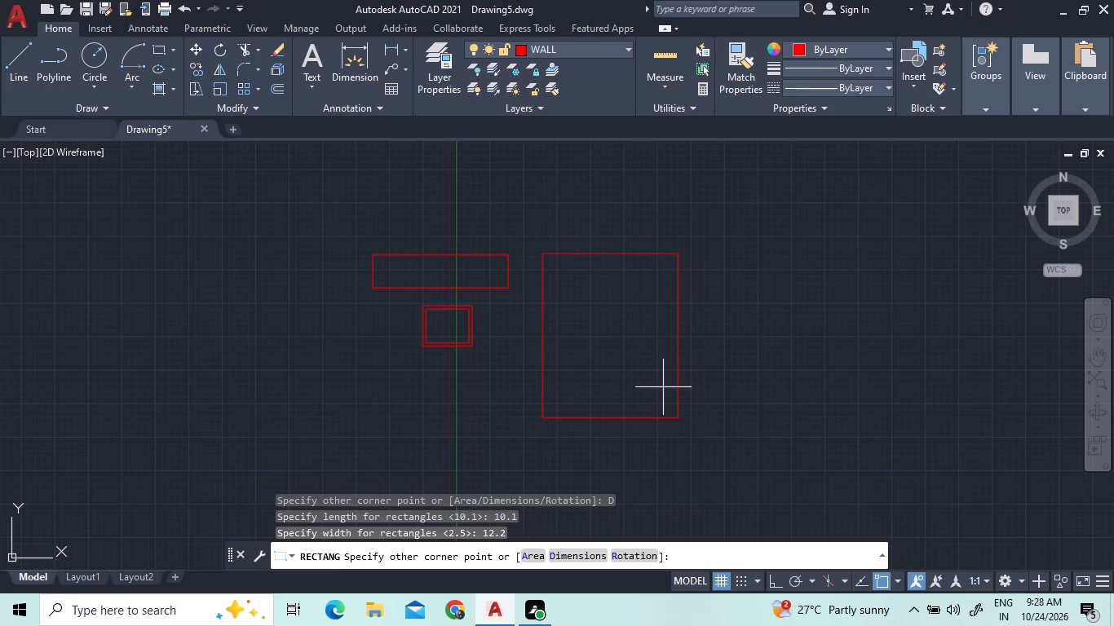
left_click(663, 387)
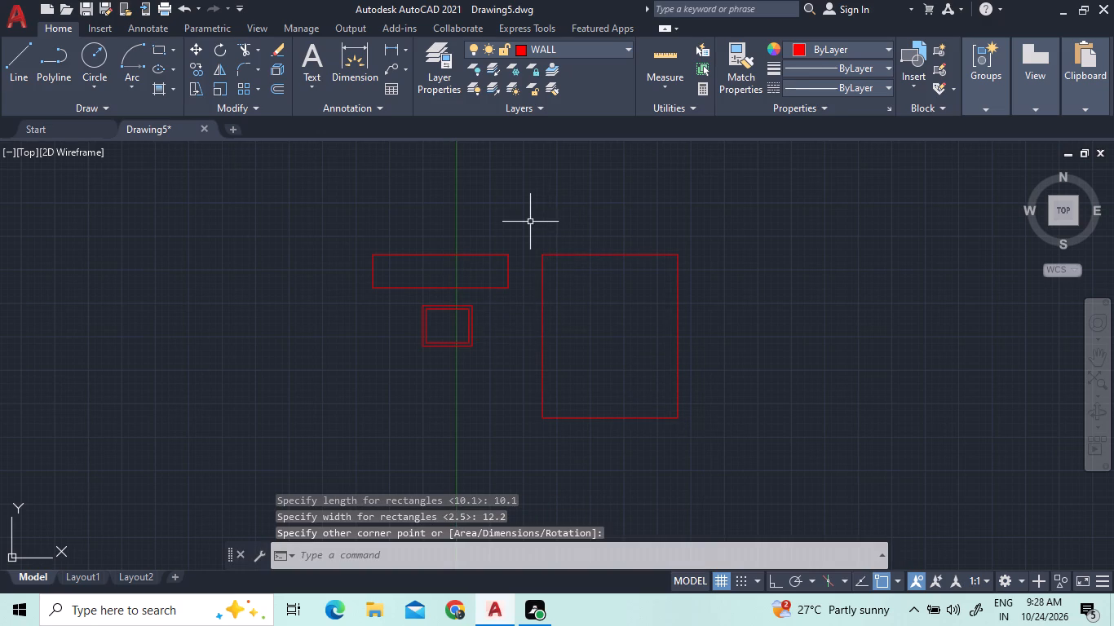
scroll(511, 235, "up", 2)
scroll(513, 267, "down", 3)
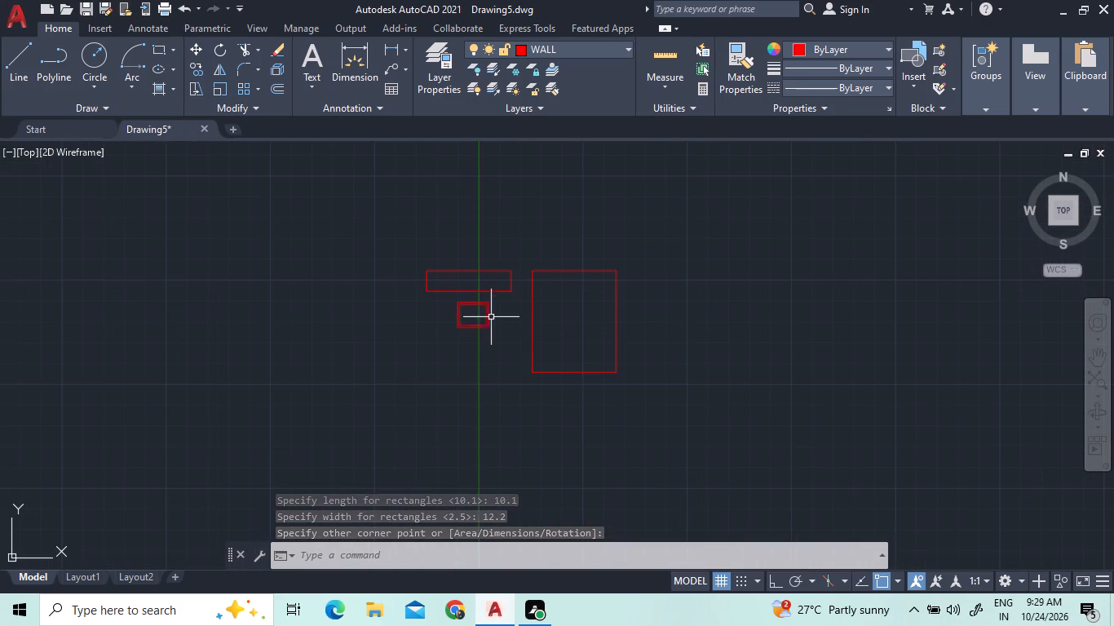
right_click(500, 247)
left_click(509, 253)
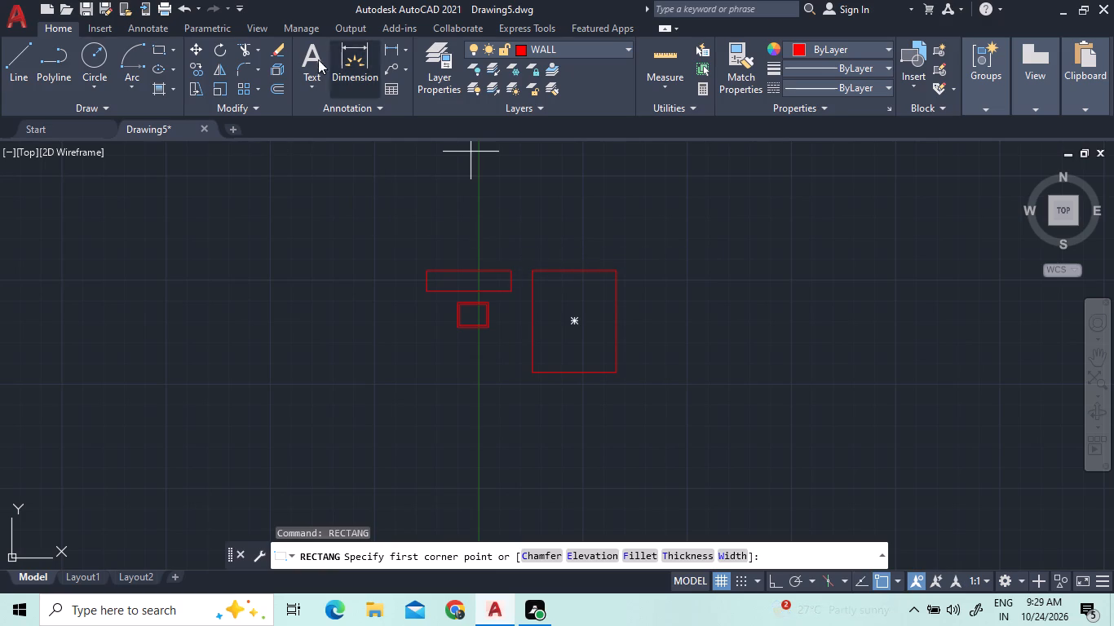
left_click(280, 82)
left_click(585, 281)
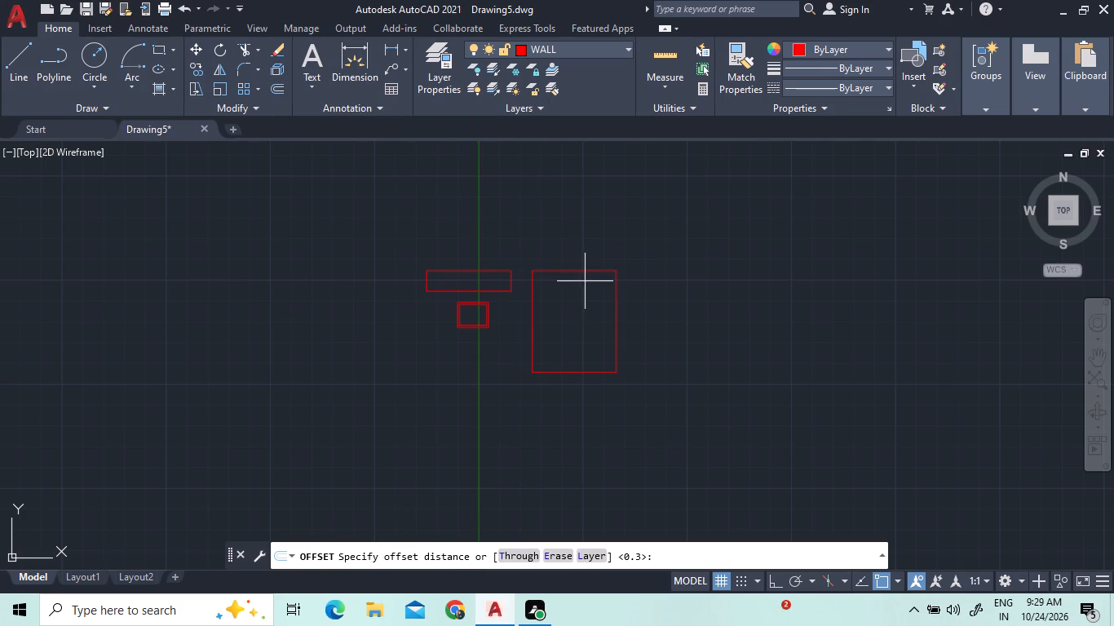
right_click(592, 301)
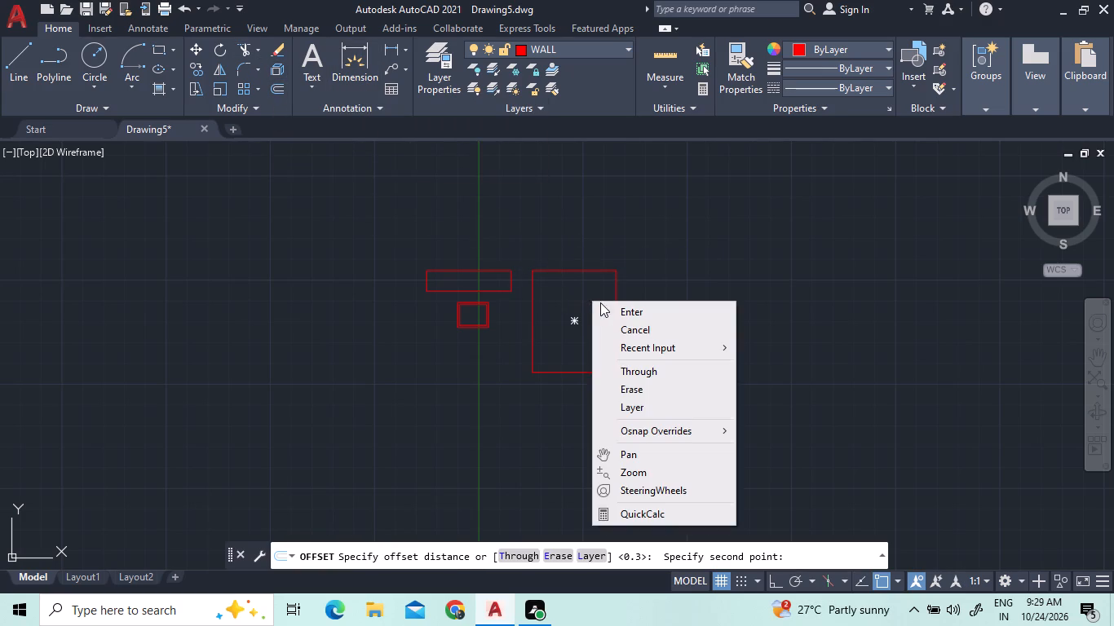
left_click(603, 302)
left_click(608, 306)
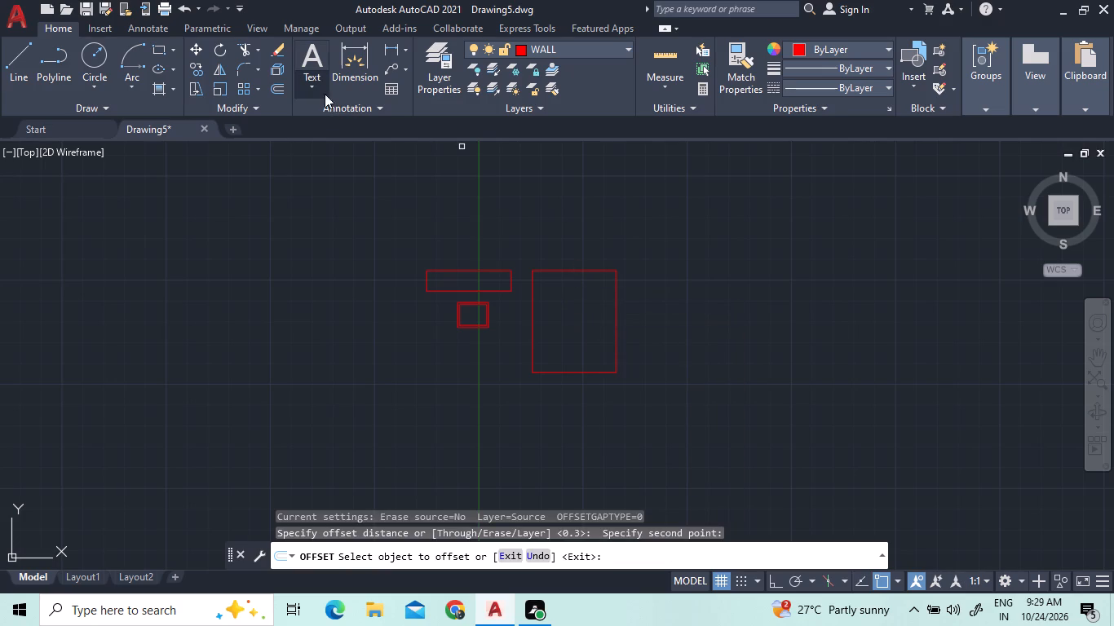
Offset the 10.1 by 12.2 rectangle outward by 0.25 to form the outer wall.
left_click(281, 82)
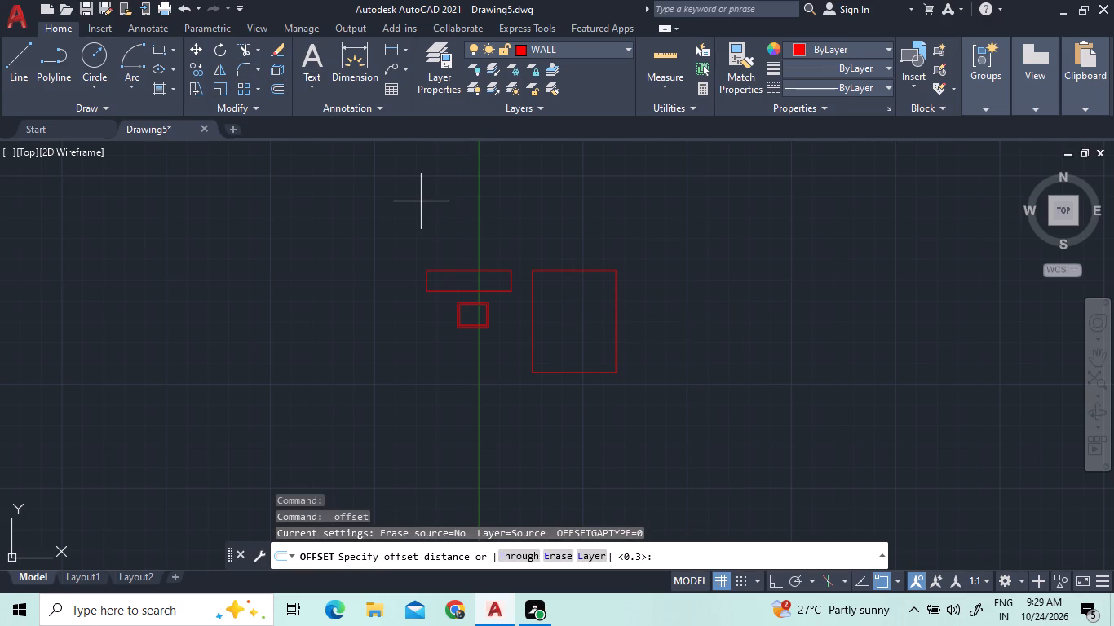
key("0")
type(".25")
key("Return")
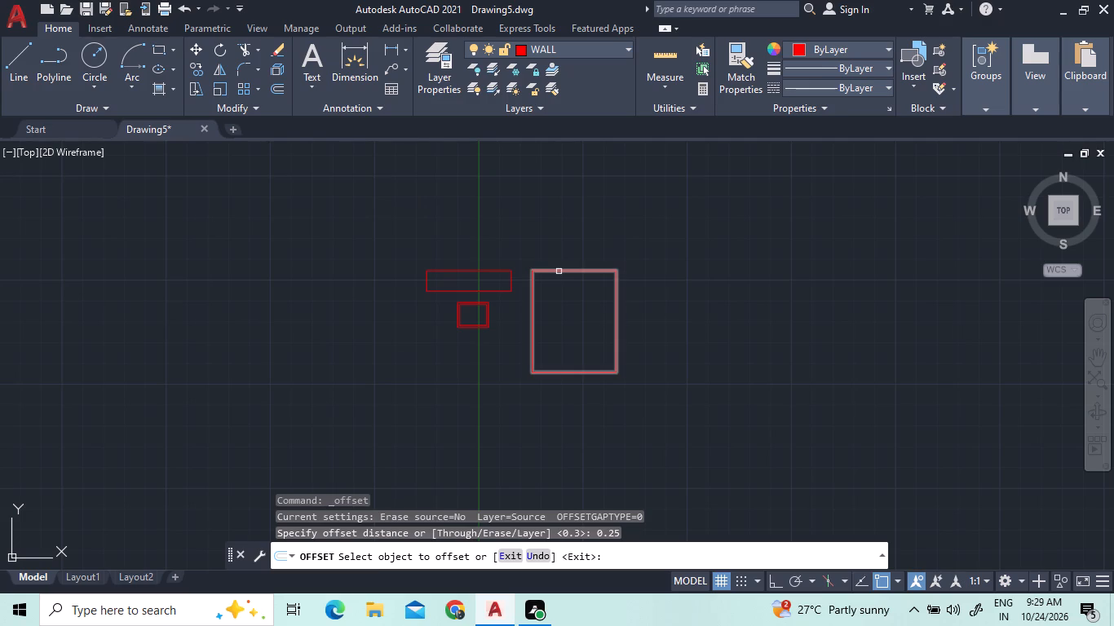
left_click(559, 271)
left_click(559, 230)
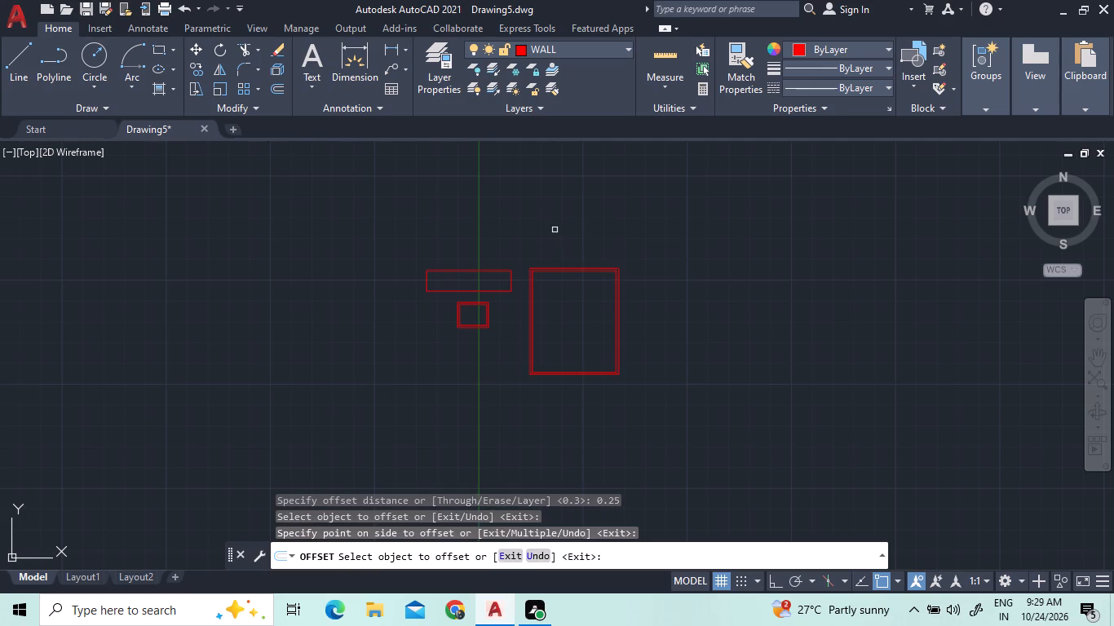
right_click(505, 298)
left_click(510, 305)
Move the small double-outlined room and the 10.1 by 2.5 rectangle well to the left of the large outline.
left_click(508, 311)
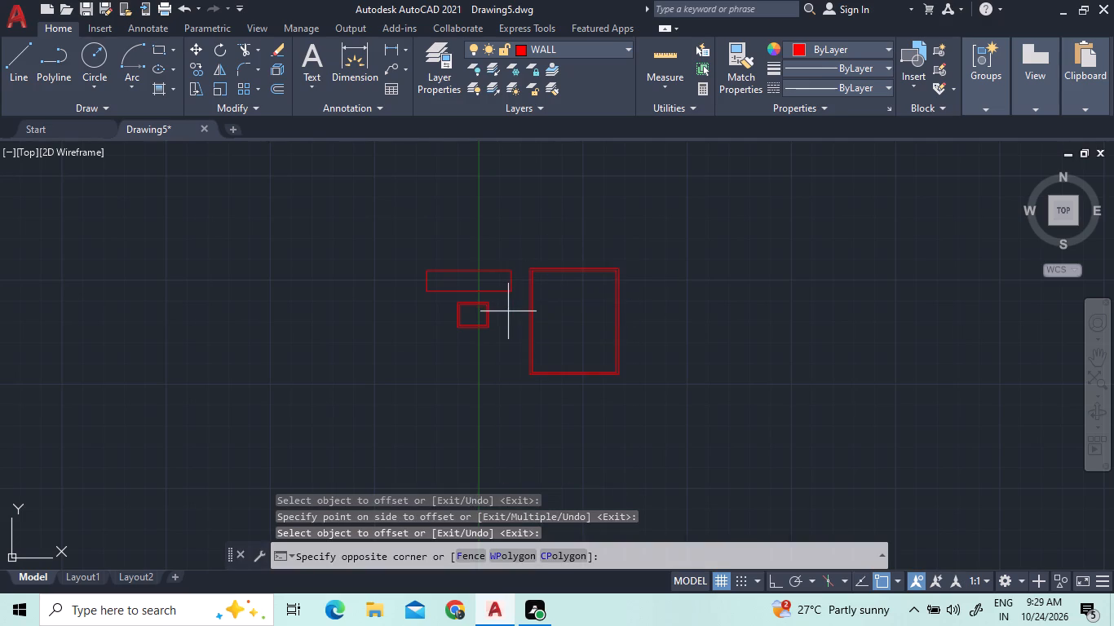
left_click(423, 267)
right_click(423, 267)
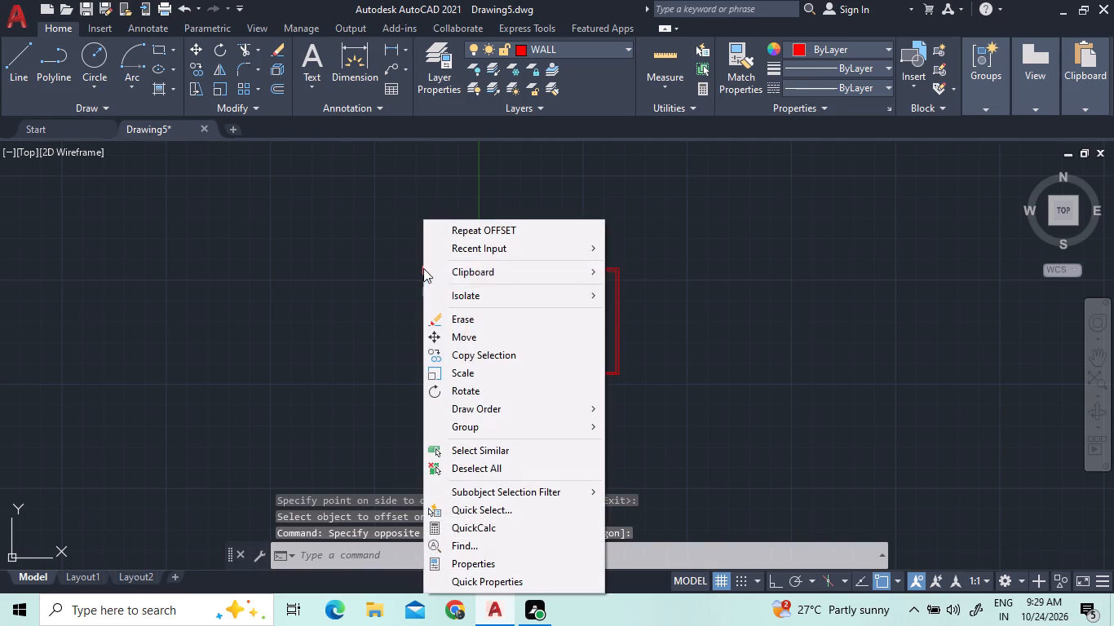
left_click(451, 345)
left_click(453, 345)
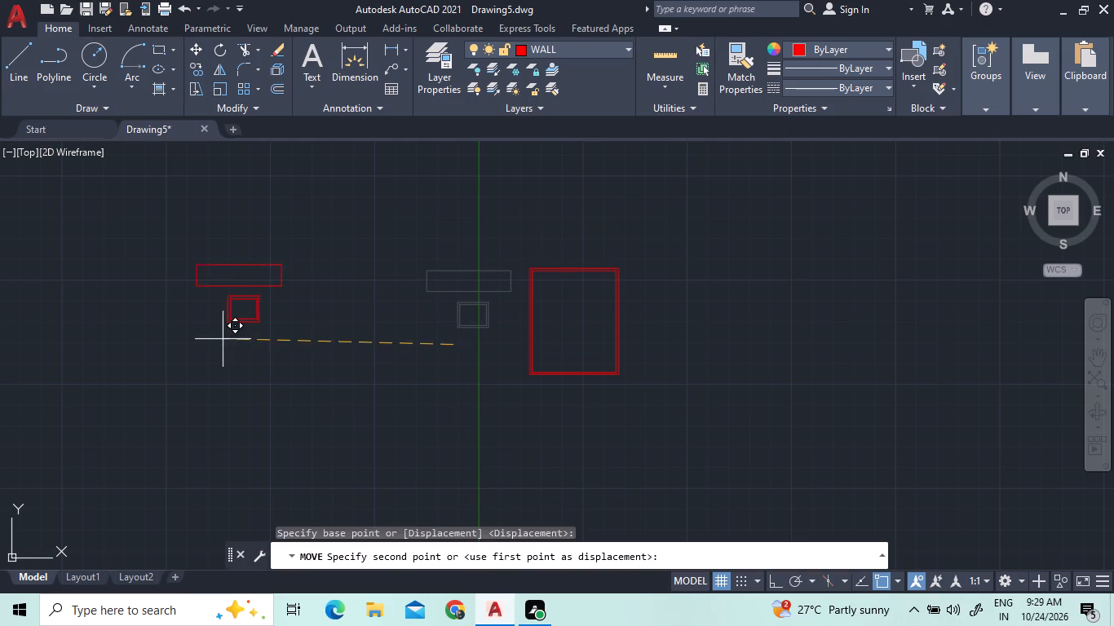
left_click(198, 347)
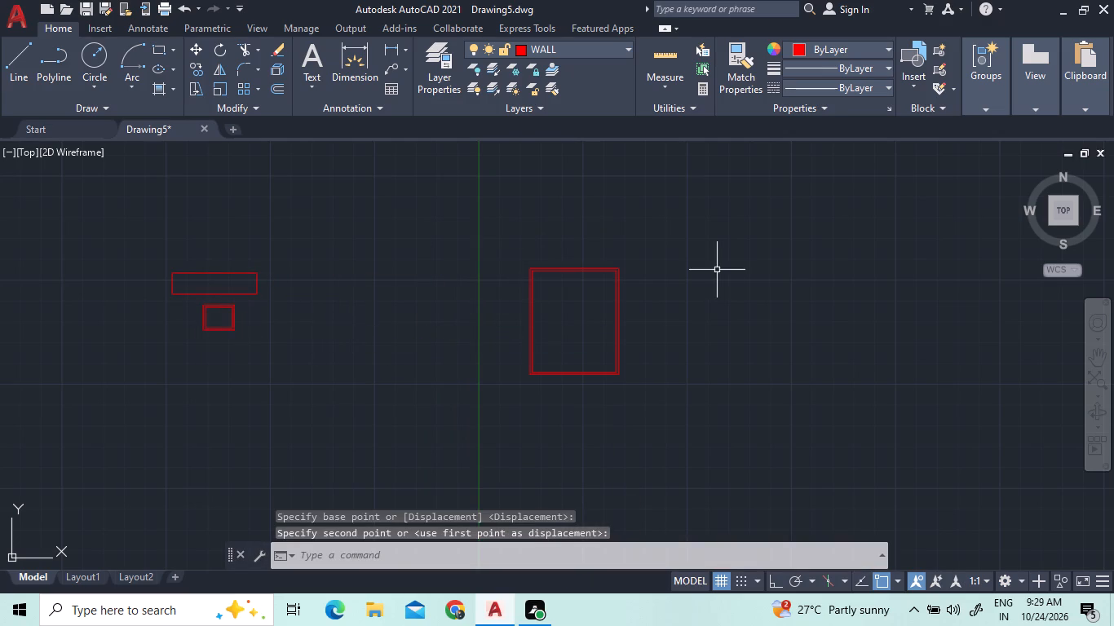
Explode both the inner and outer rectangles of the large building outline.
scroll(692, 295, "up", 2)
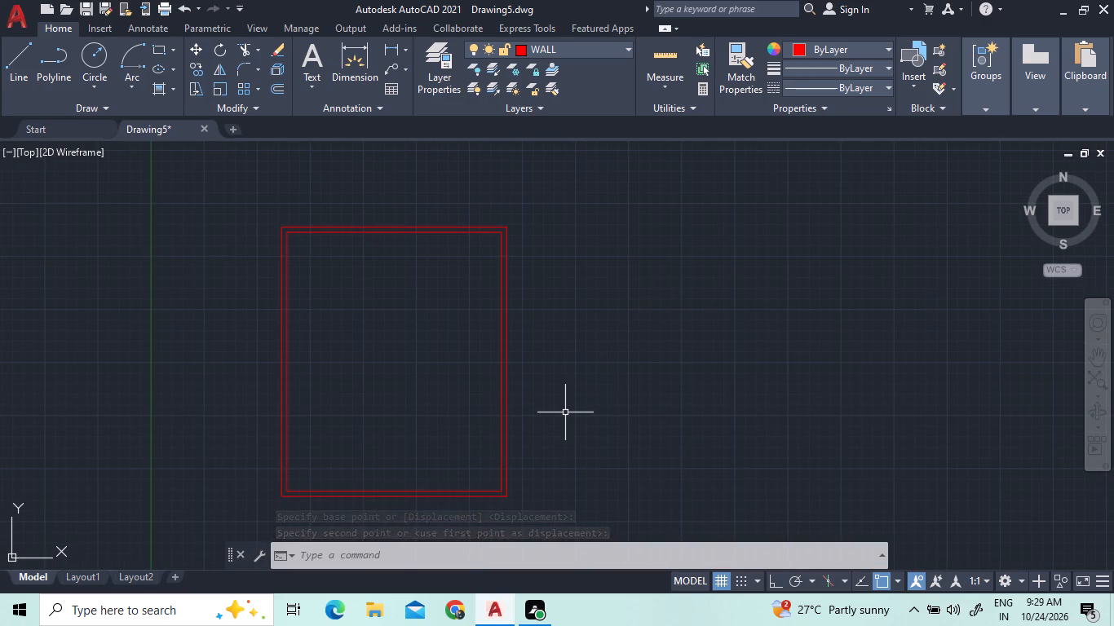
scroll(565, 412, "down", 1)
middle_click_drag(565, 412, 554, 378)
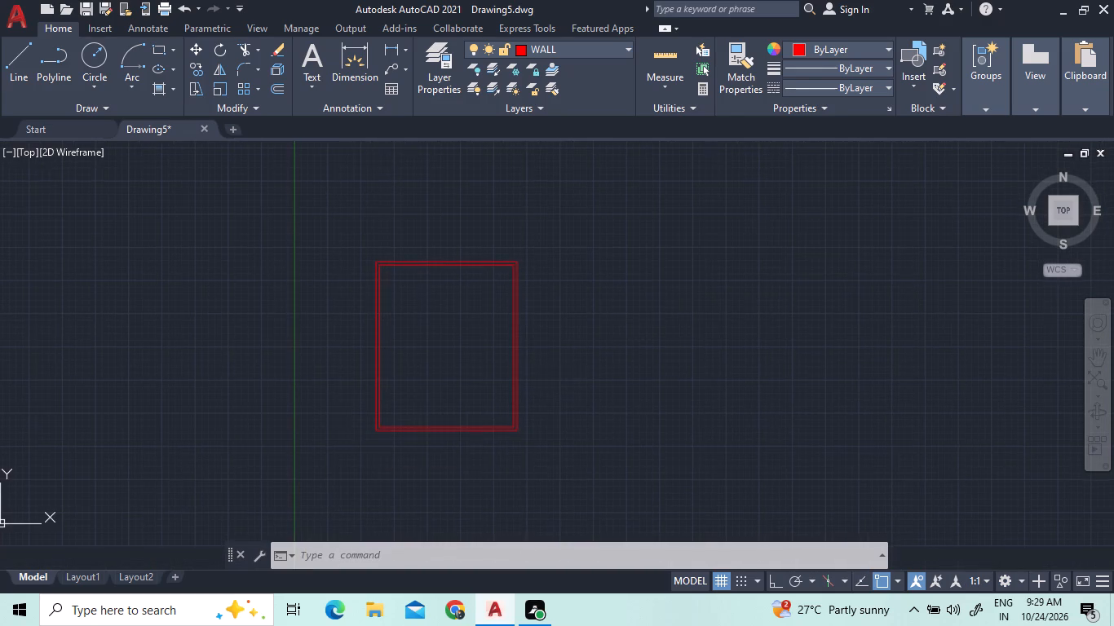
scroll(493, 255, "up", 1)
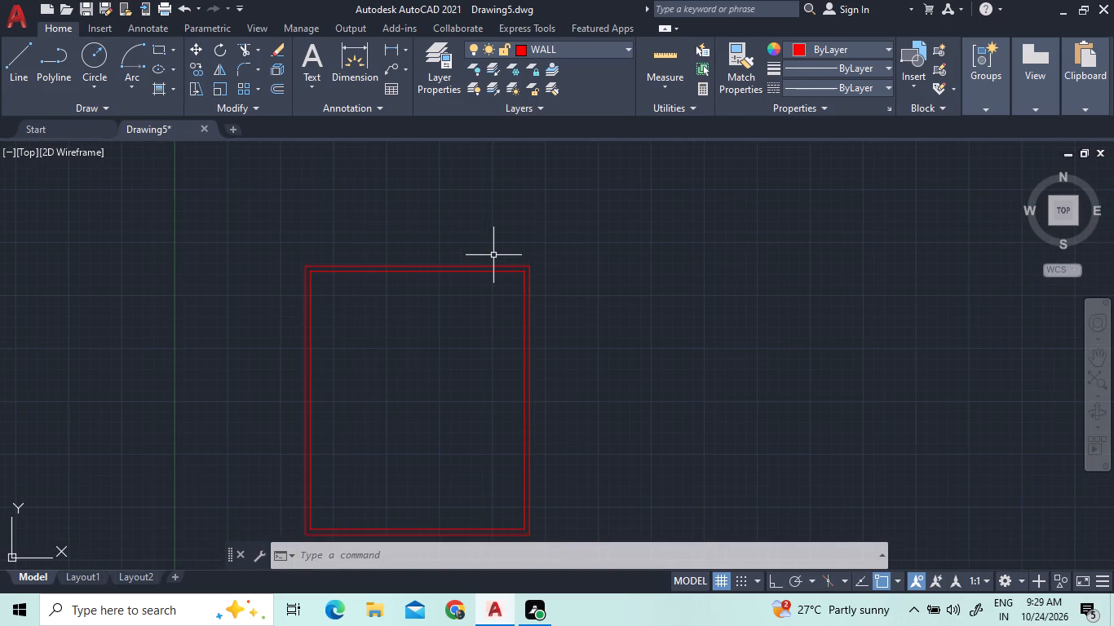
left_click(363, 287)
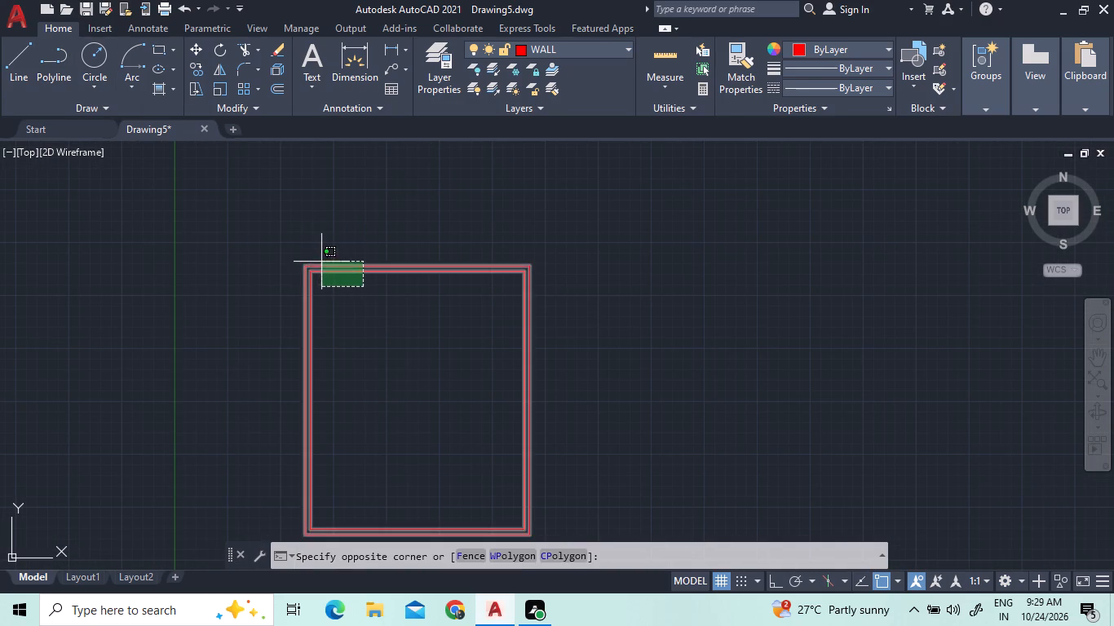
left_click(295, 247)
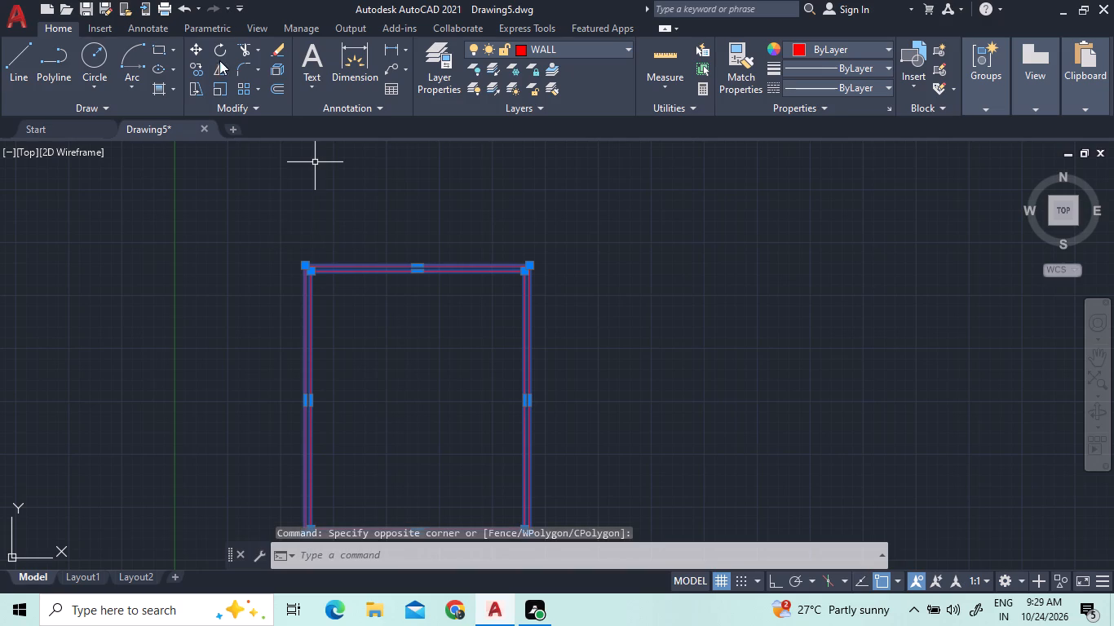
left_click(276, 68)
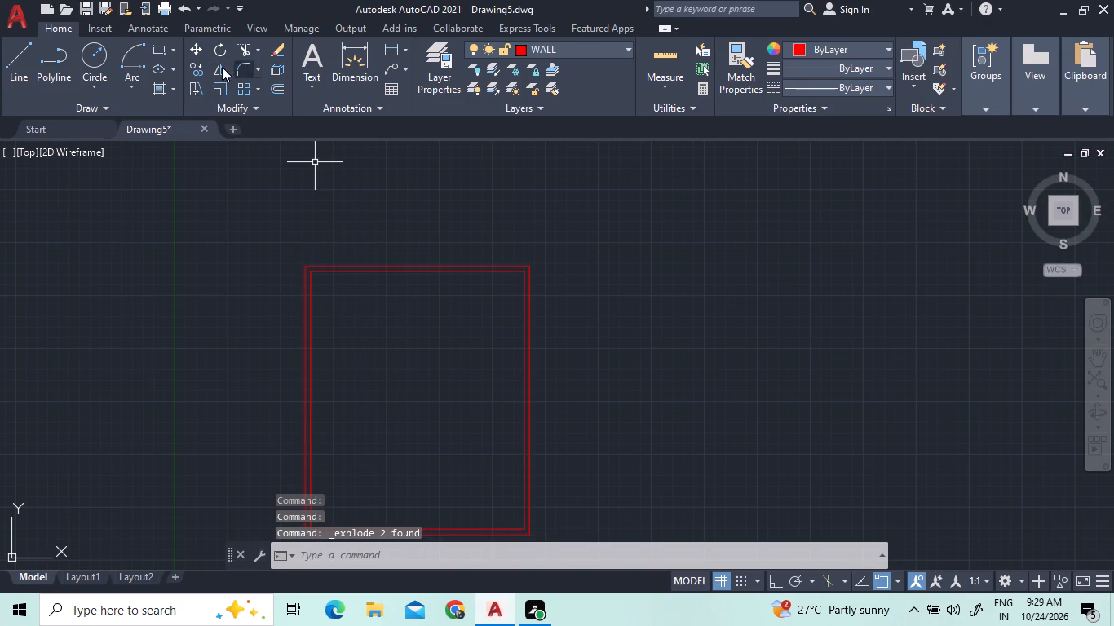
Offset the left inner wall line of the large outline 3.2 toward the interior.
left_click(276, 88)
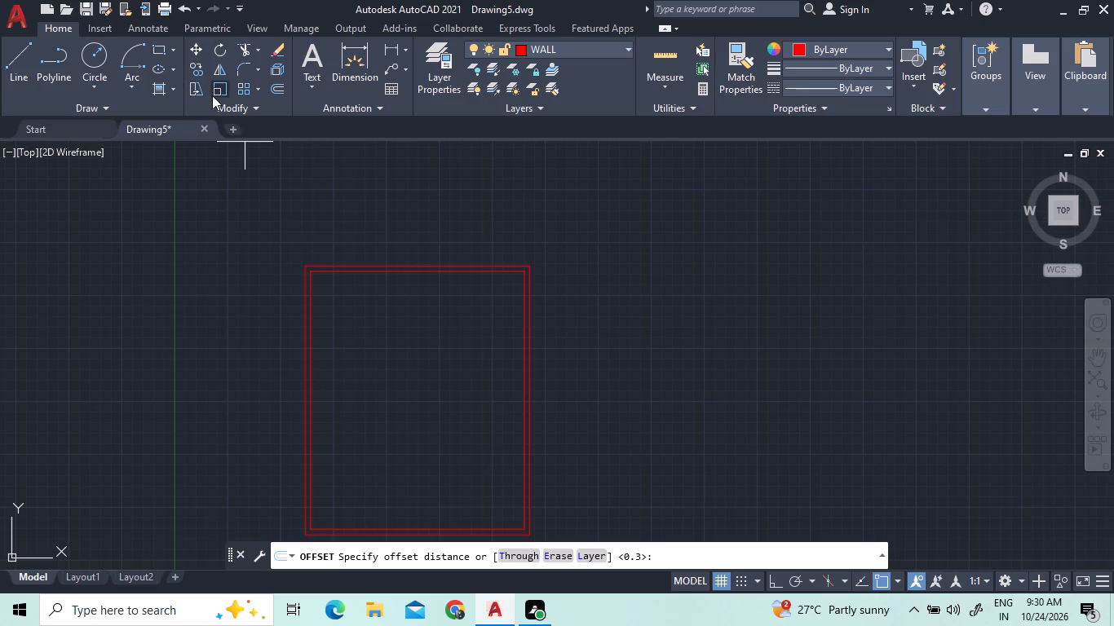
left_click(279, 88)
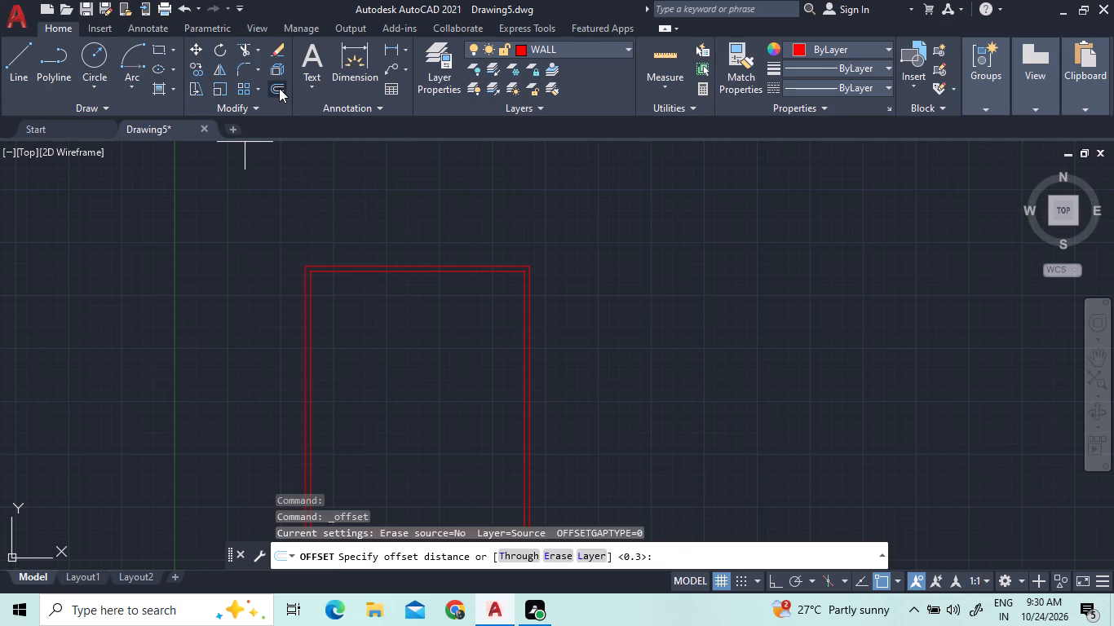
type("3.2")
key("Return")
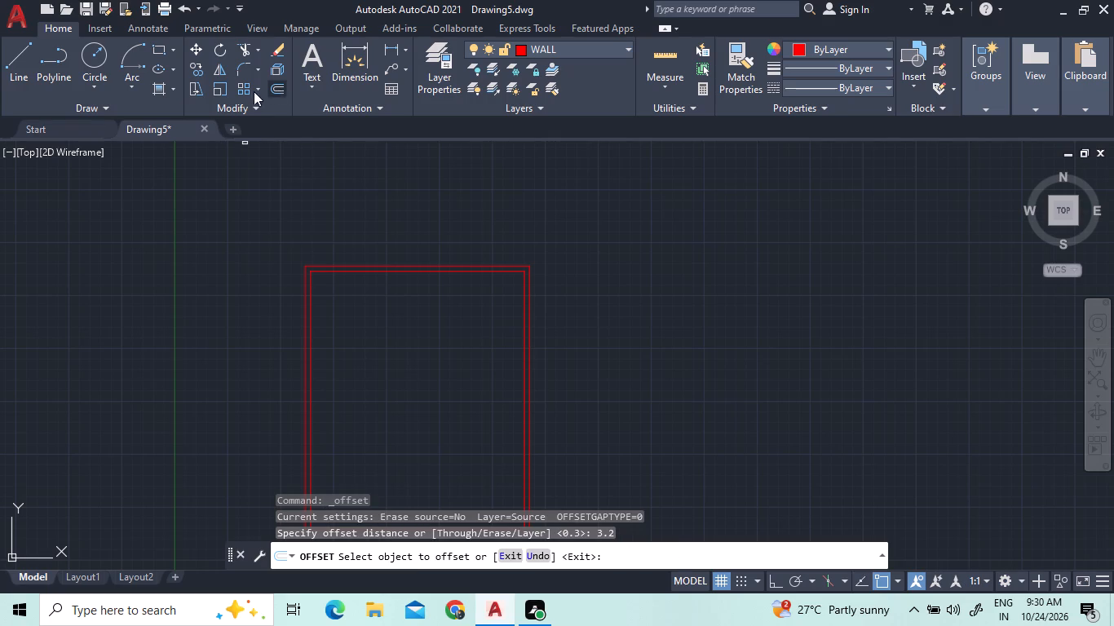
left_click(312, 313)
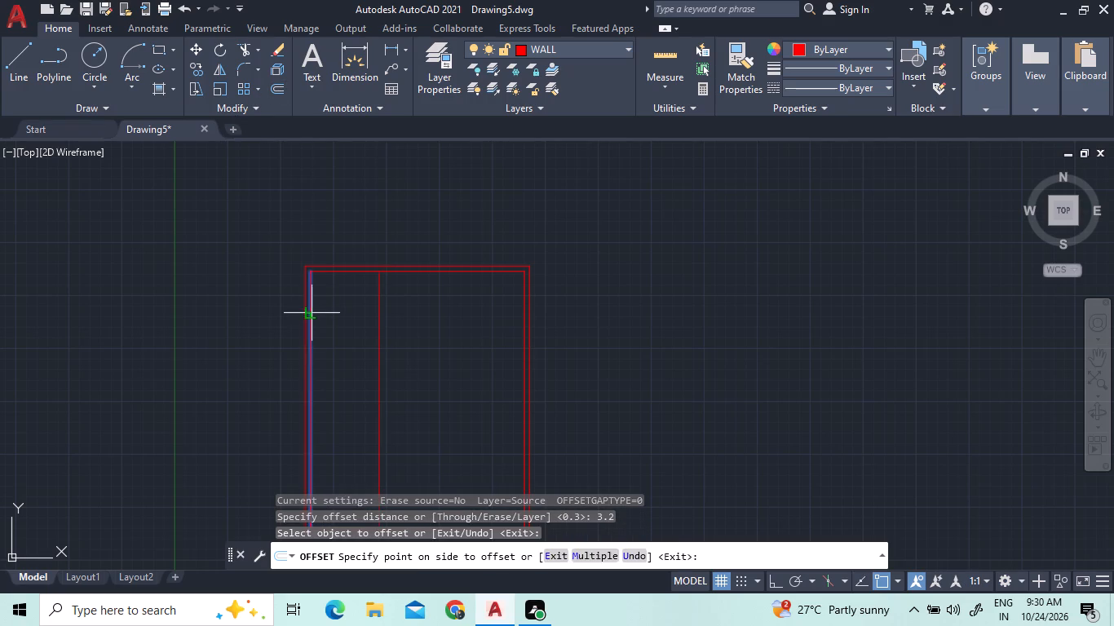
left_click(337, 320)
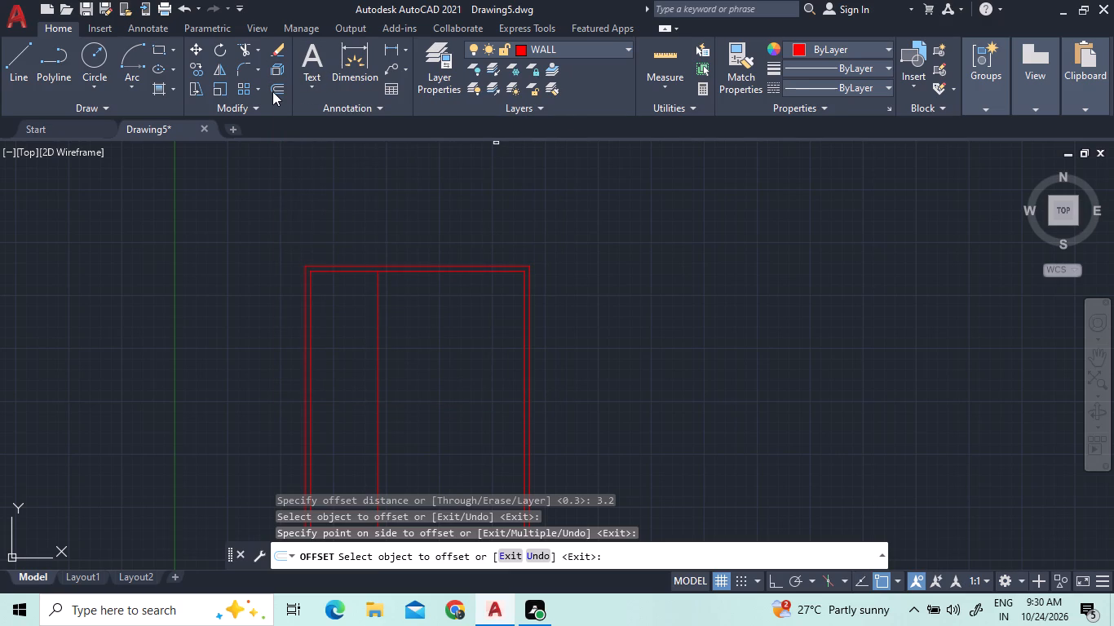
Offset the new vertical partition line 0.15 to the right to give the left partition its thickness.
left_click(272, 91)
type("0.15")
key("Return")
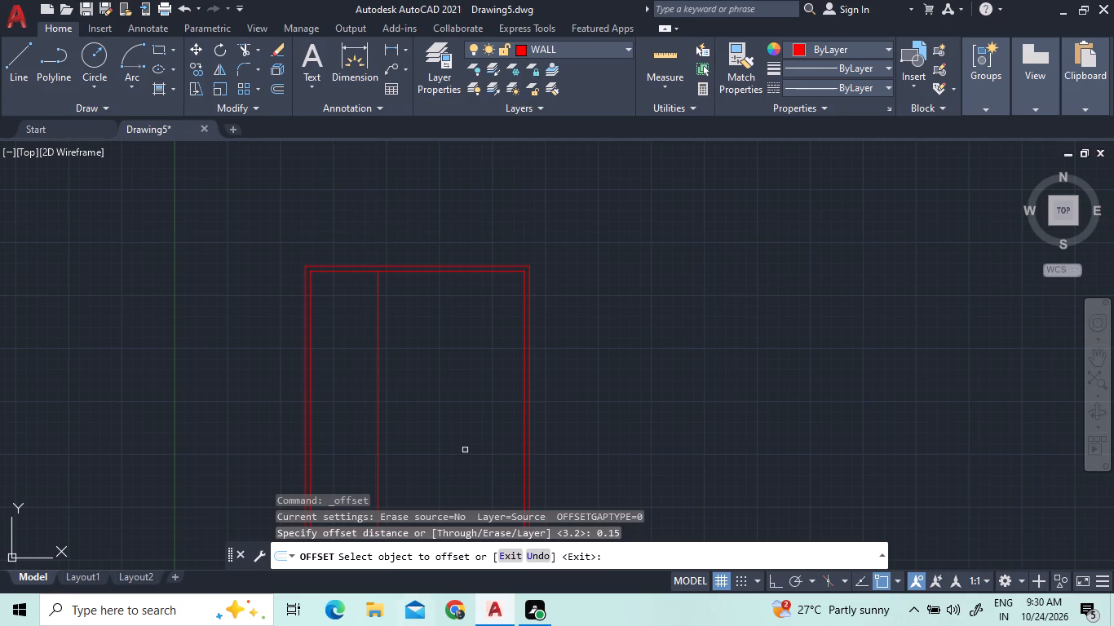
left_click(379, 355)
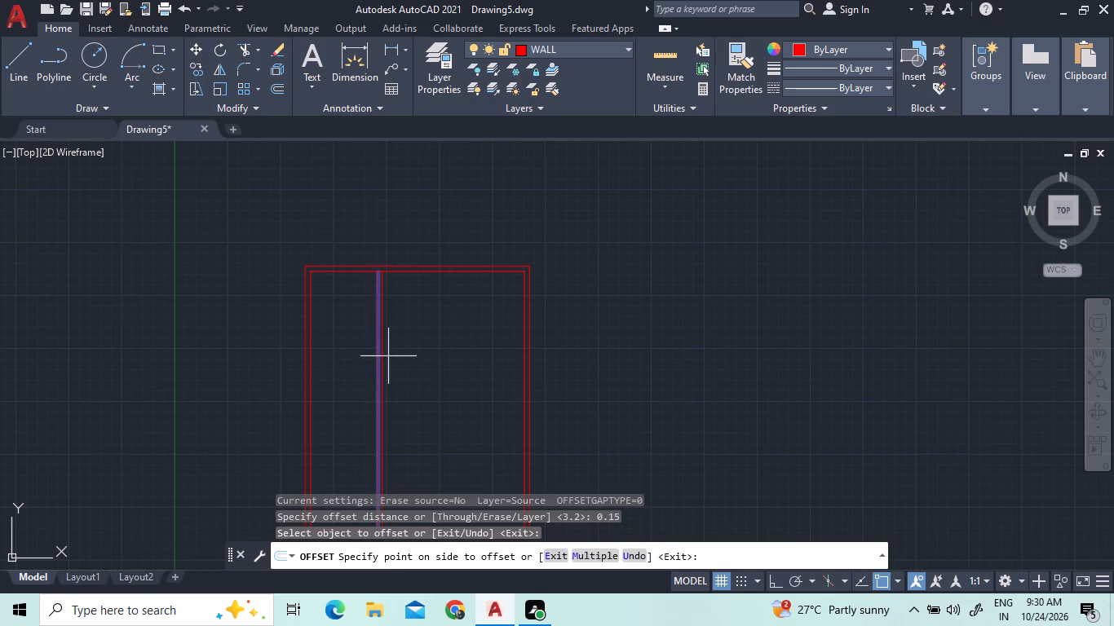
left_click(390, 356)
Offset the right inner wall line of the large outline 3.6 toward the interior.
left_click(282, 89)
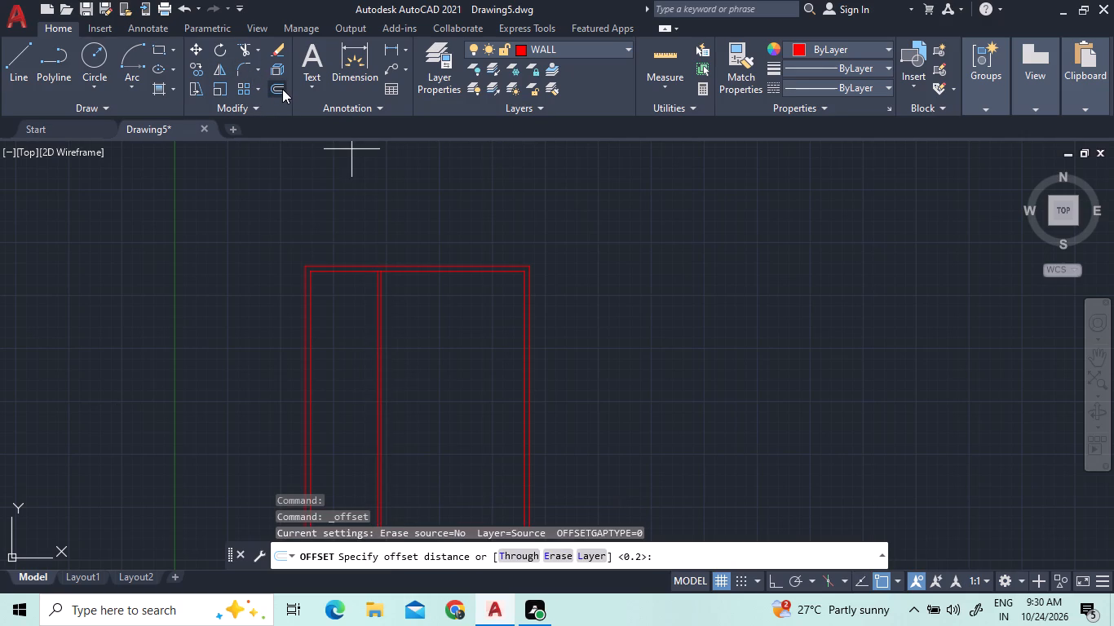
type("3.")
key("6")
key("Return")
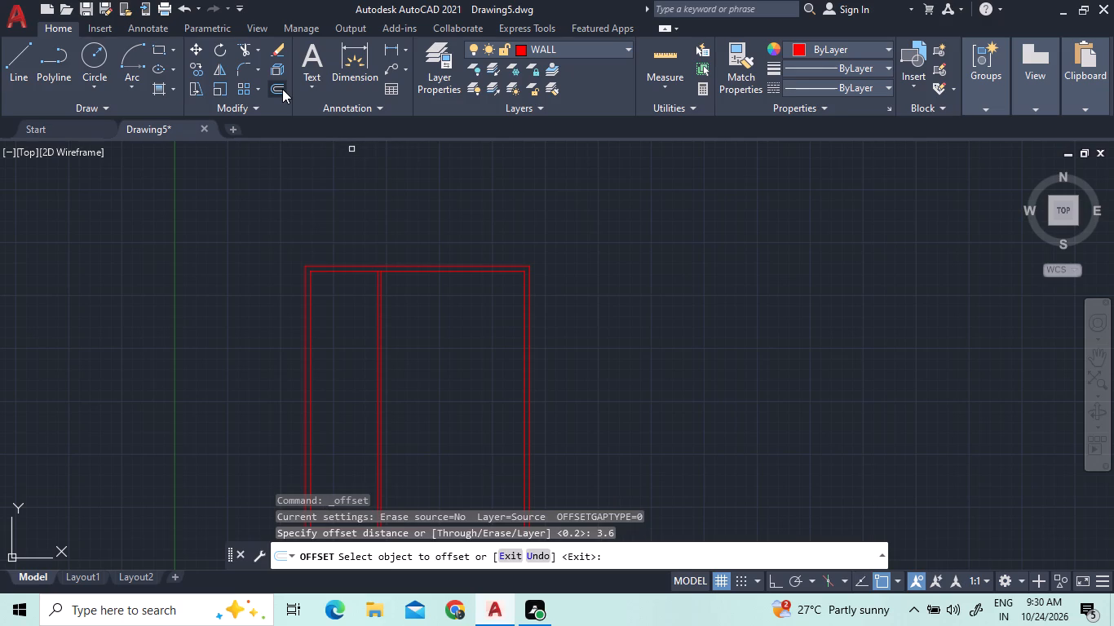
left_click(524, 428)
left_click(512, 428)
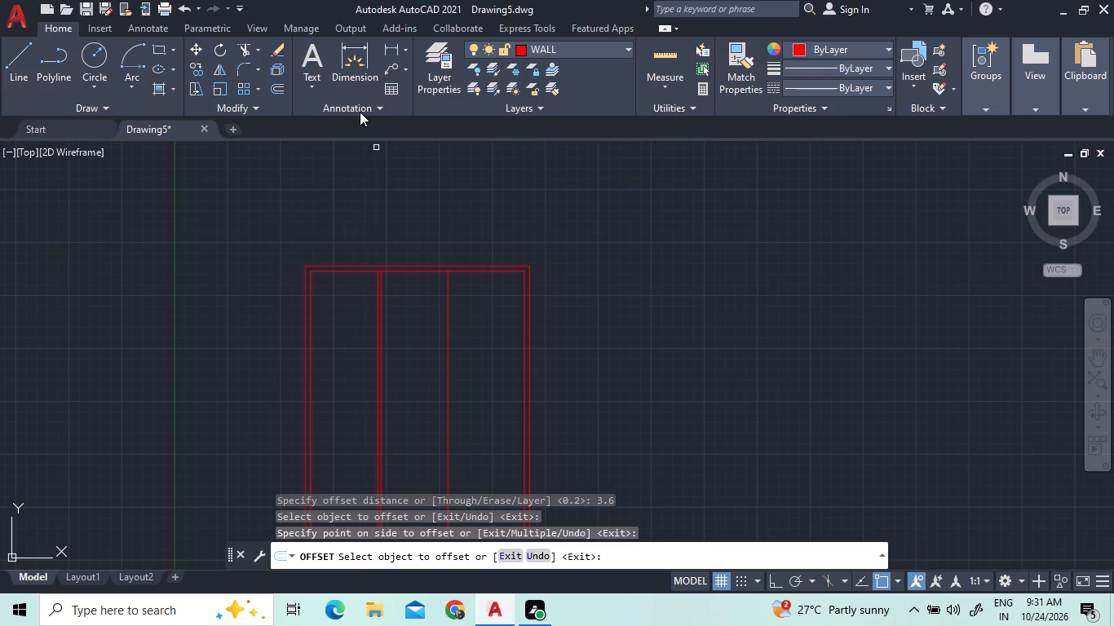
Offset the second vertical partition line 0.15 to the left to give the right partition its thickness.
left_click(280, 85)
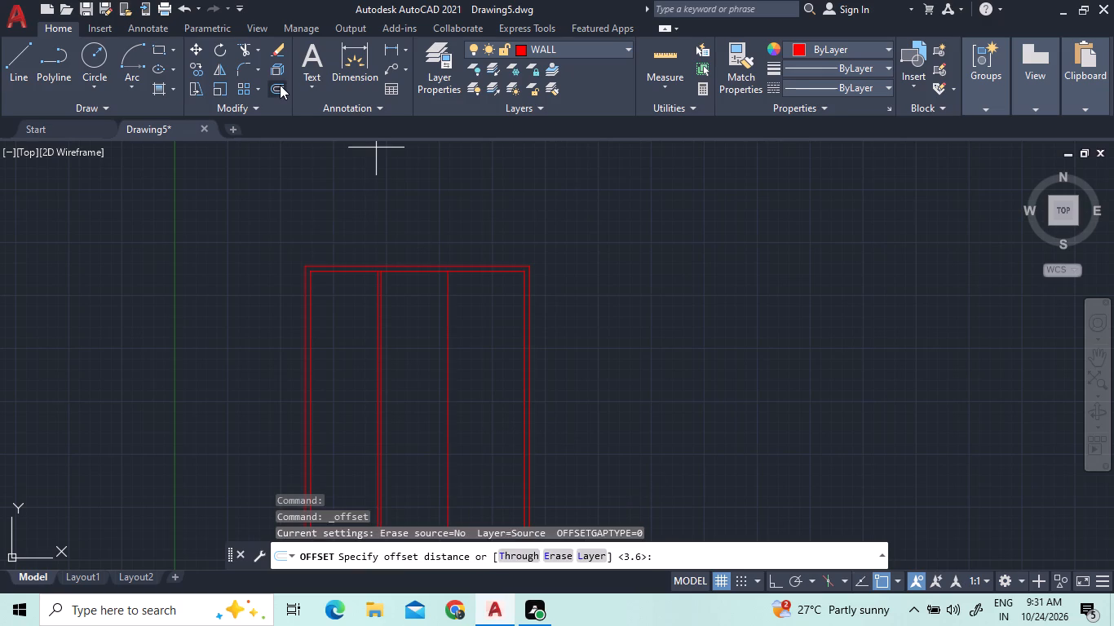
type("0.15")
key("Return")
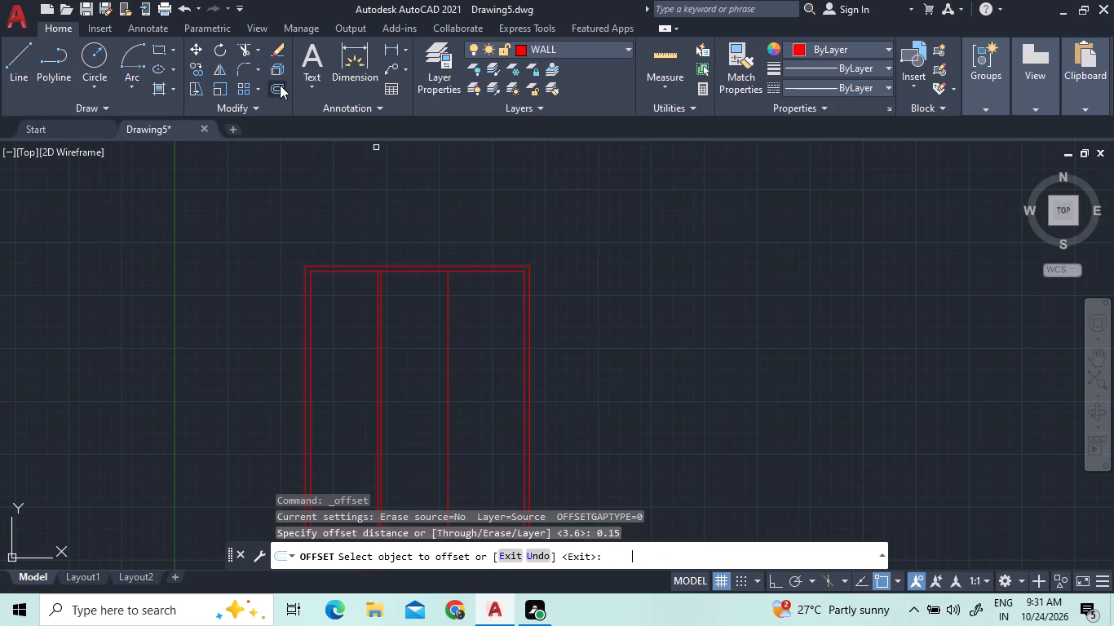
left_click(447, 378)
left_click(428, 387)
right_click_drag(522, 361, 513, 364)
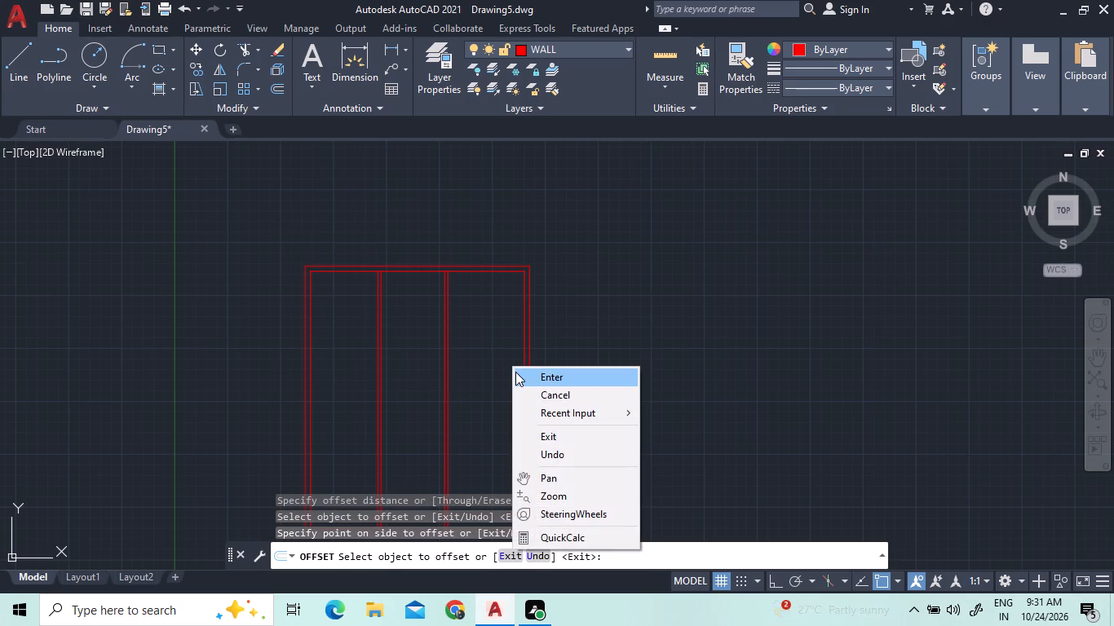
left_click(515, 372)
Trim the inner top wall line between the two faces of both vertical partitions.
scroll(330, 231, "up", 2)
scroll(668, 343, "up", 2)
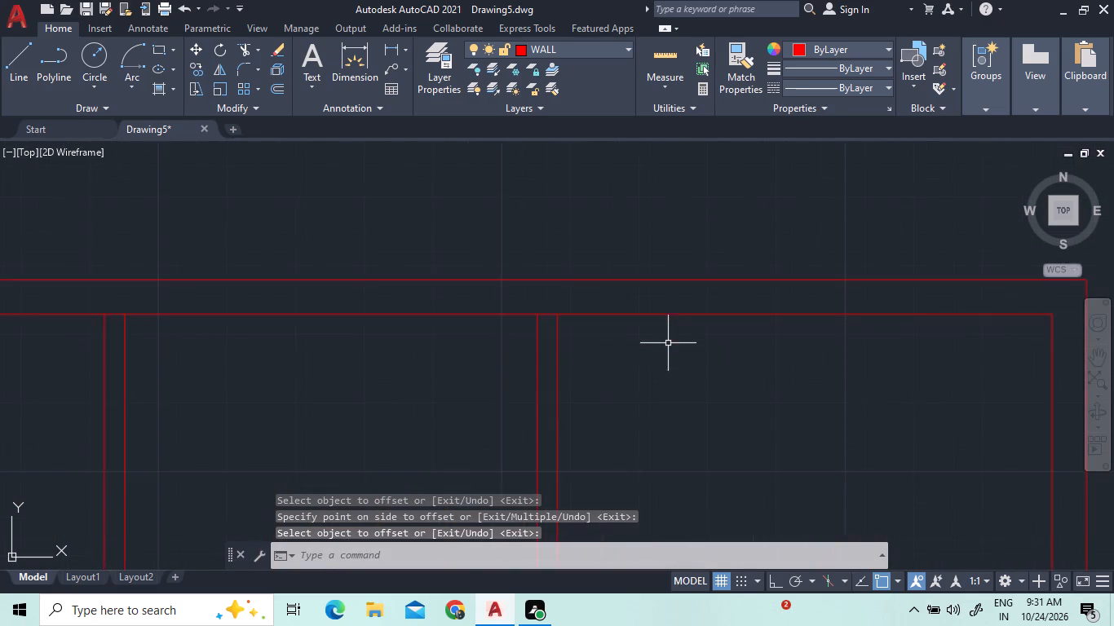
scroll(671, 363, "down", 1)
scroll(359, 262, "up", 1)
scroll(417, 327, "down", 1)
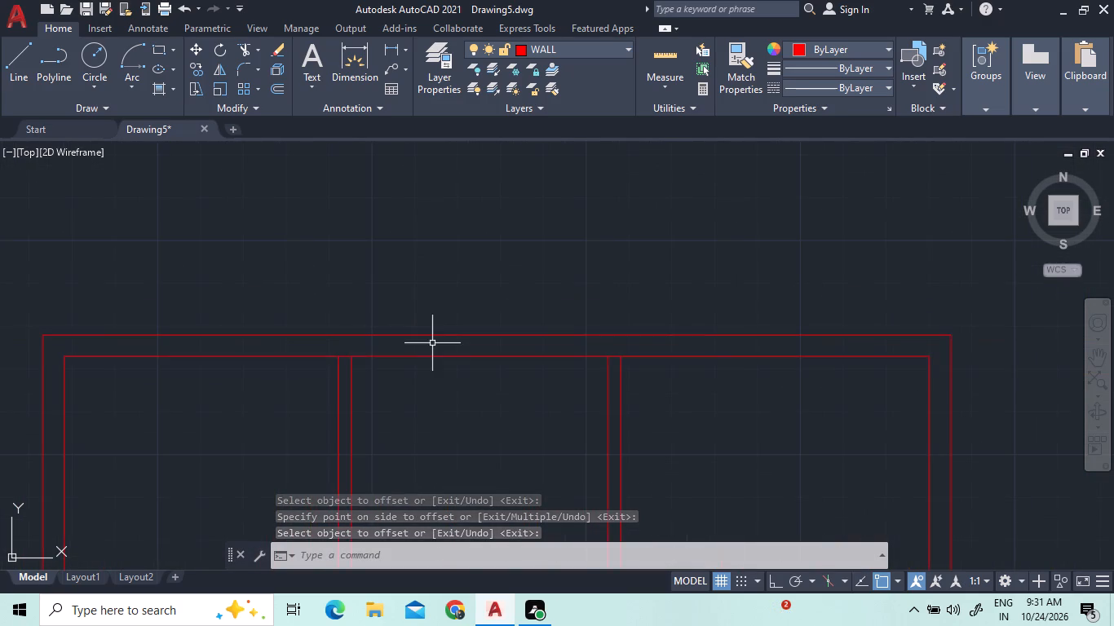
scroll(436, 335, "up", 2)
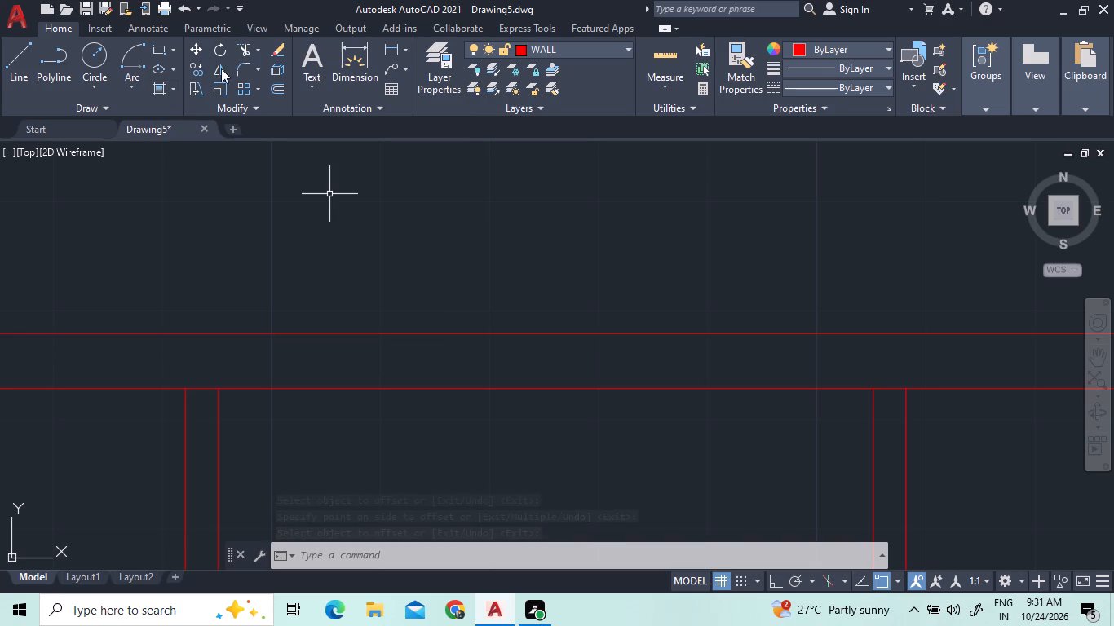
left_click(246, 55)
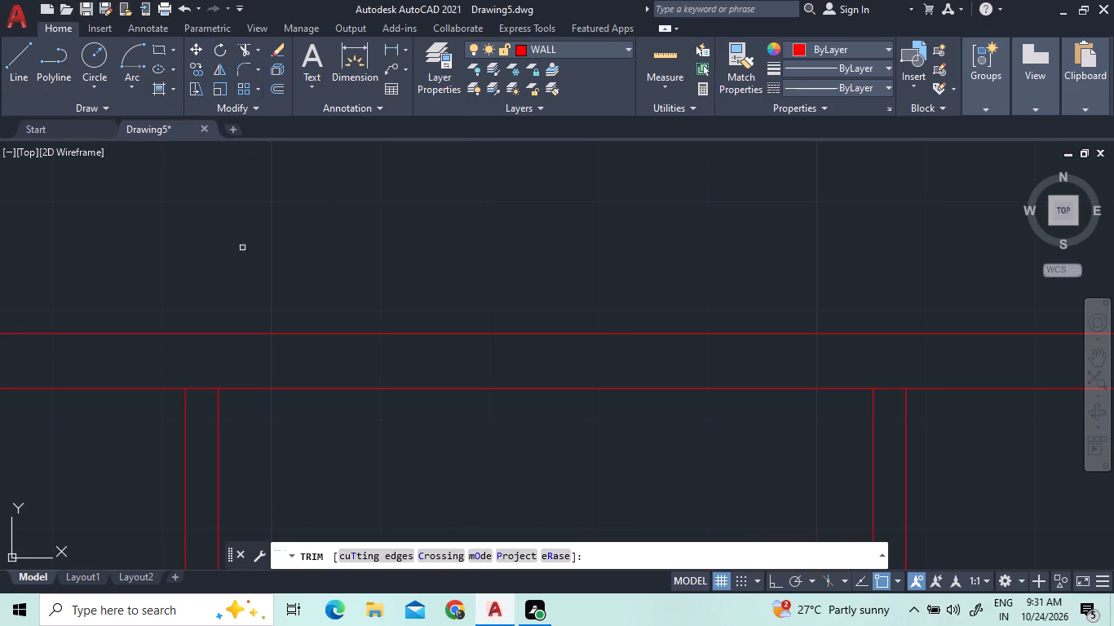
left_click(197, 389)
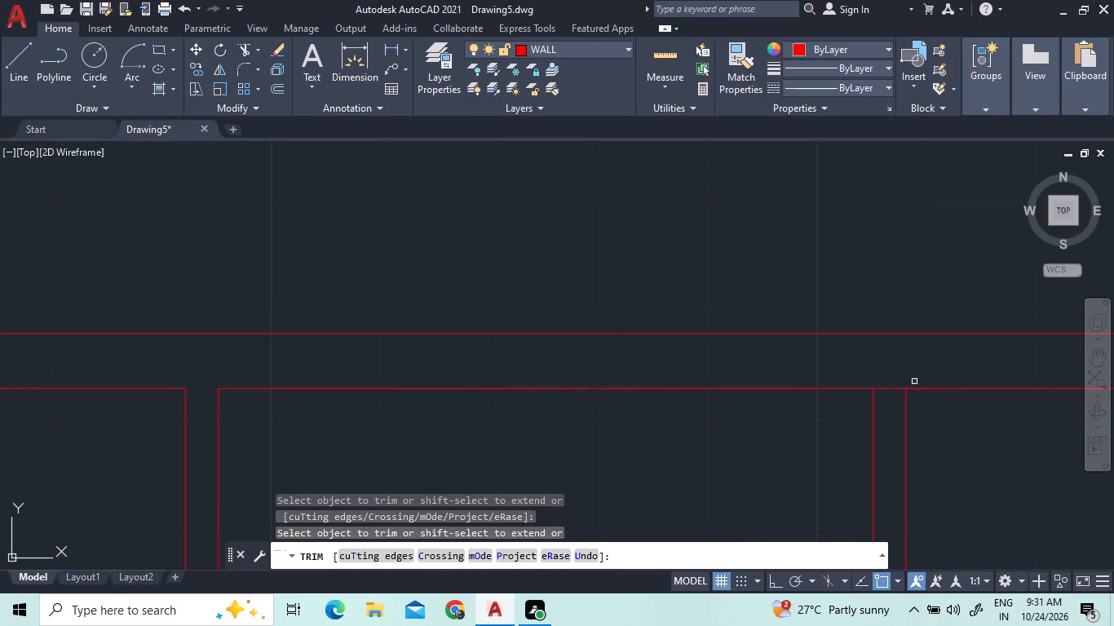
left_click(895, 389)
right_click(644, 265)
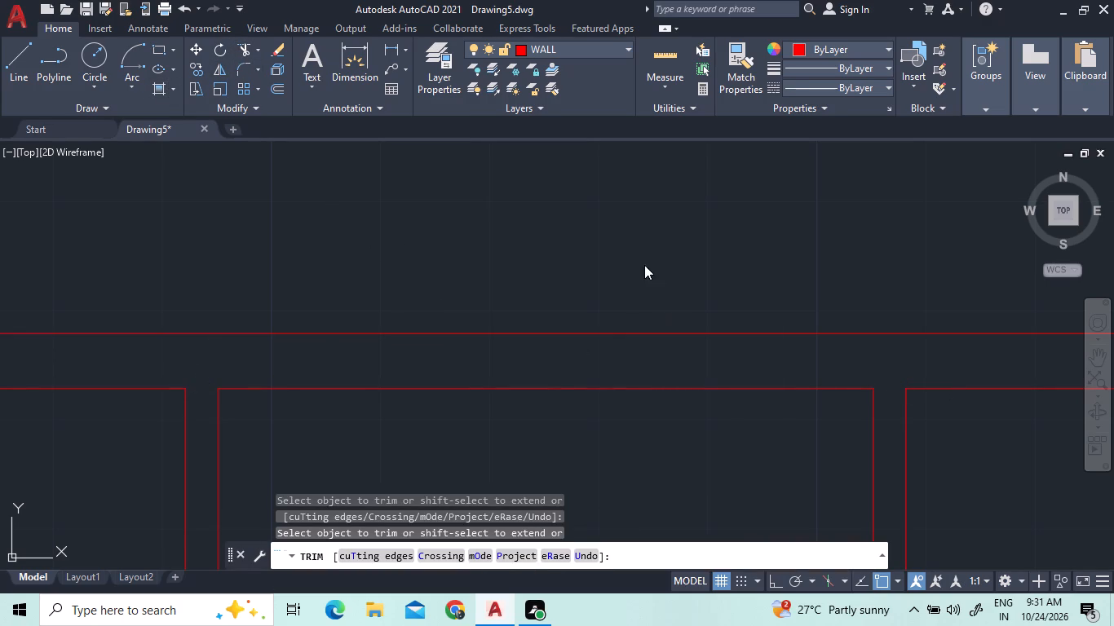
left_click(656, 271)
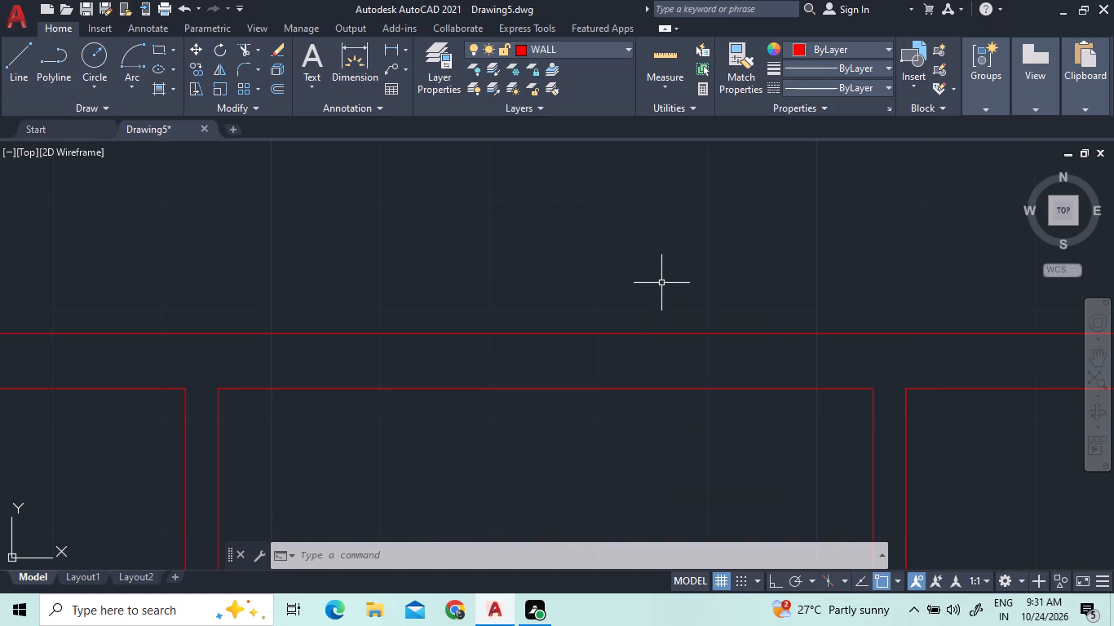
Offset the middle room's inner top wall line 2.5 downward.
scroll(670, 304, "down", 6)
scroll(677, 382, "up", 2)
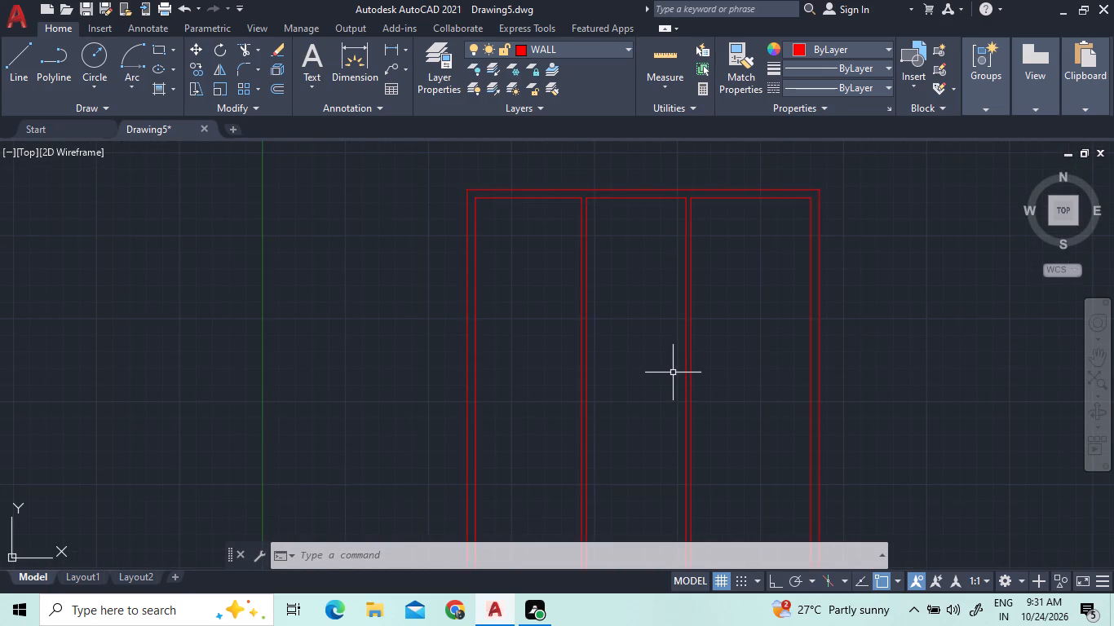
middle_click_drag(590, 317, 418, 349)
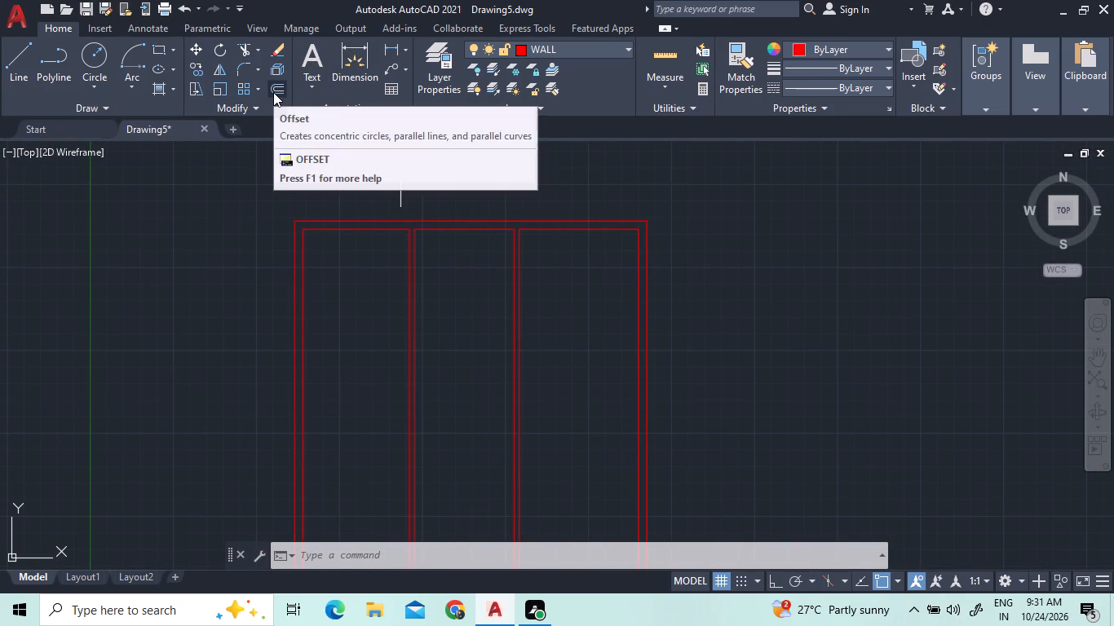
left_click(273, 92)
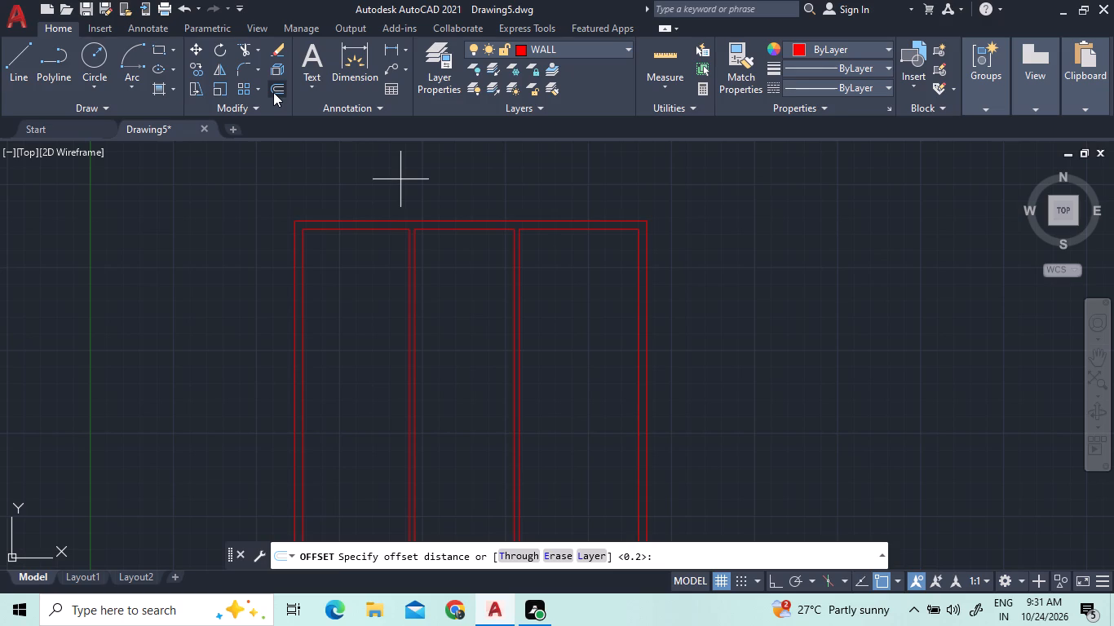
type("2.5")
key("Return")
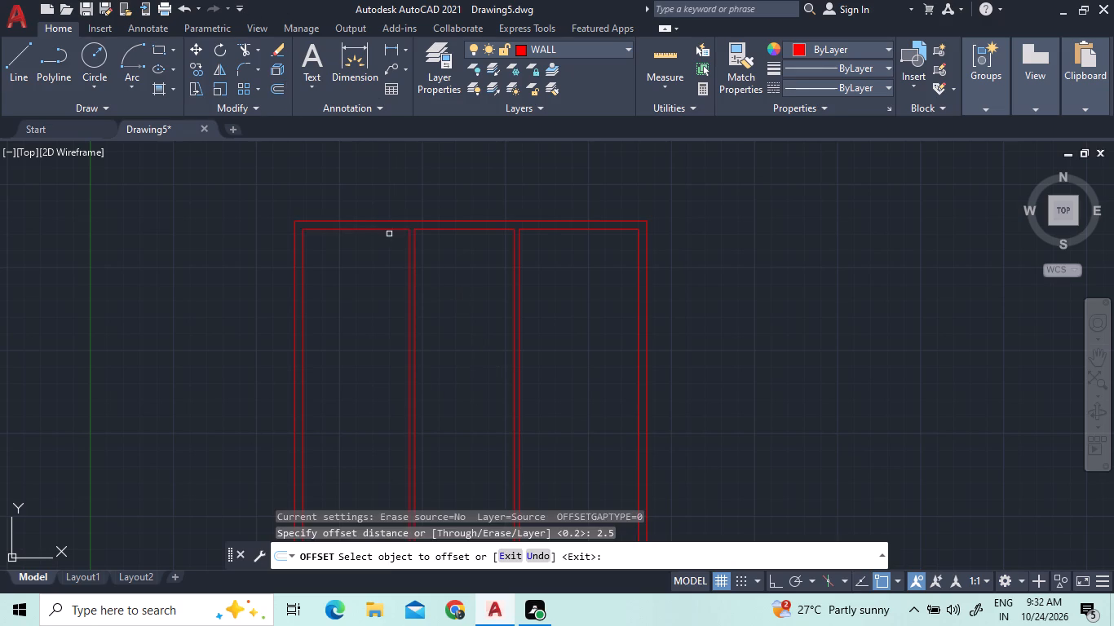
left_click(437, 228)
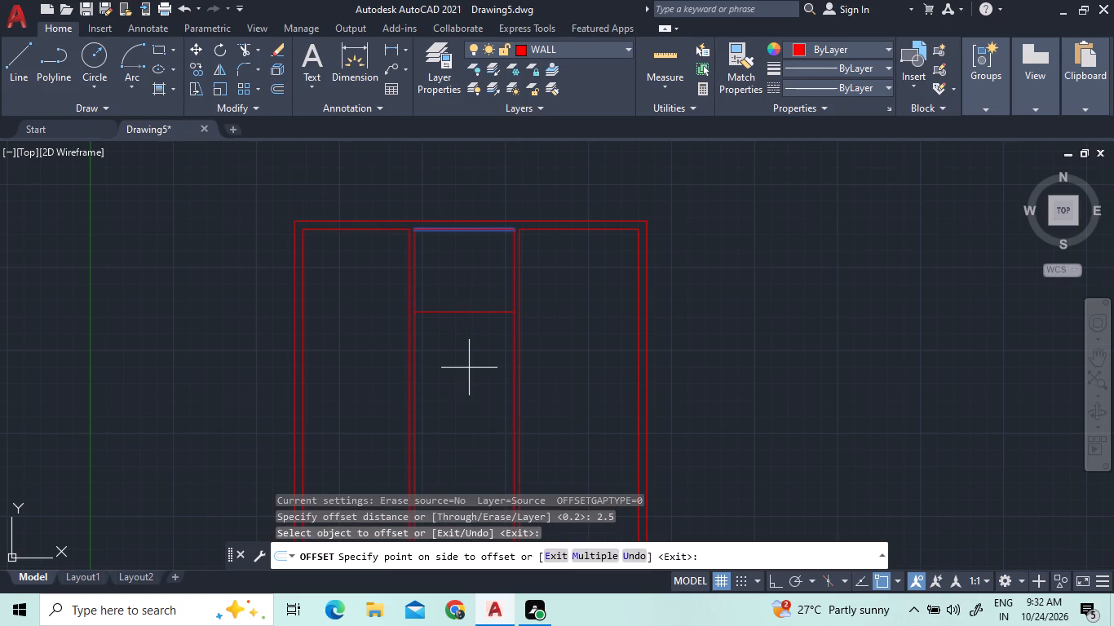
left_click(469, 368)
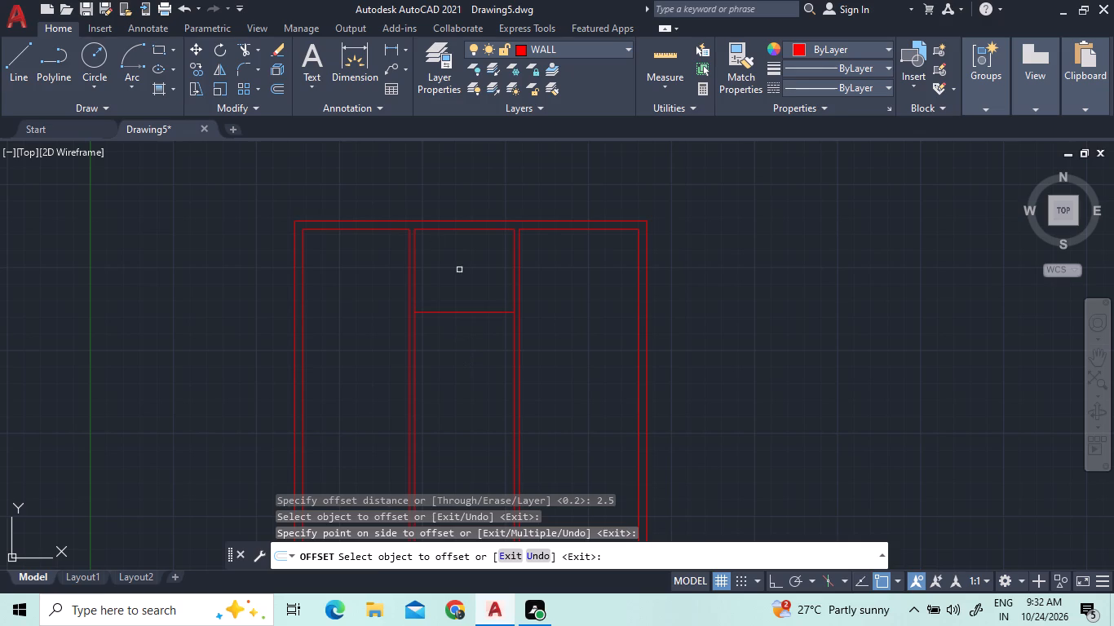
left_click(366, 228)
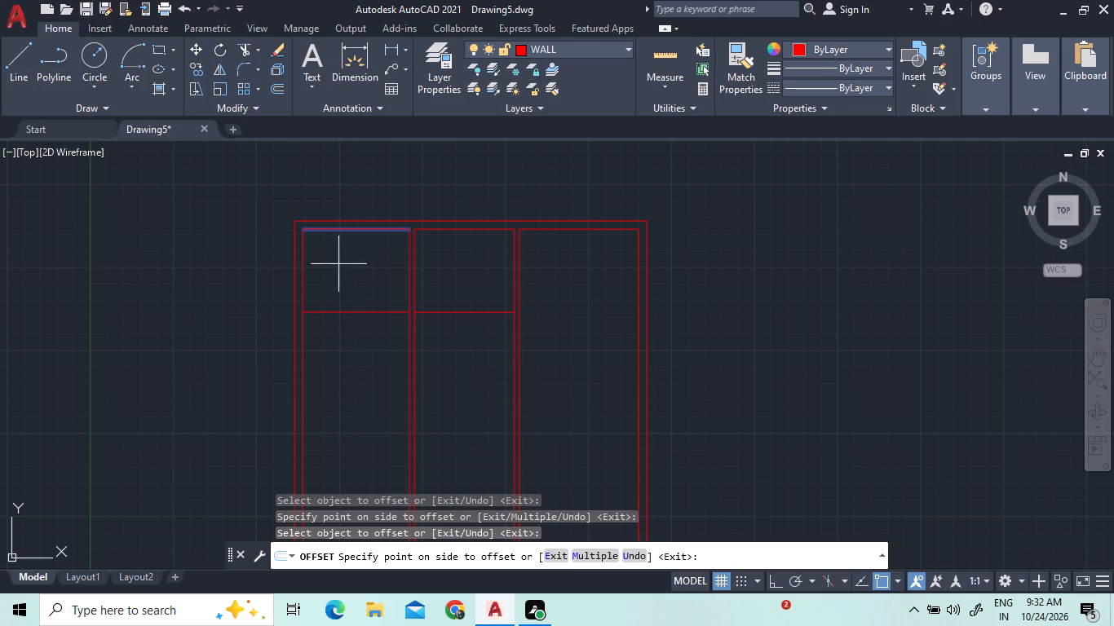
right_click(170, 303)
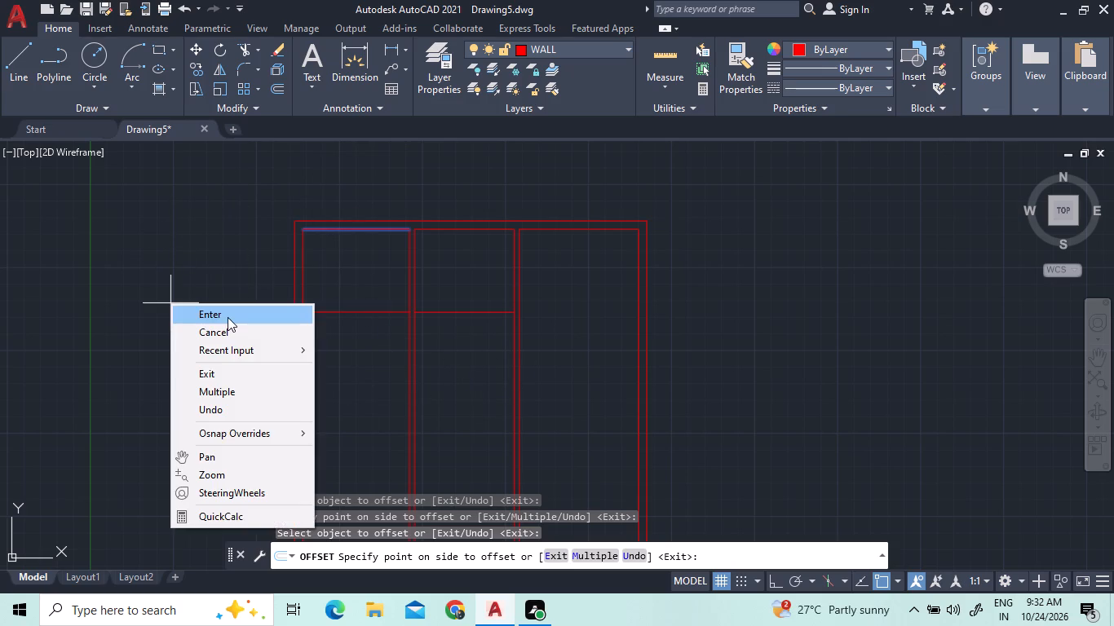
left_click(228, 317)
Offset the middle room's horizontal partition line 0.15 downward to give the cross wall its thickness.
left_click(281, 88)
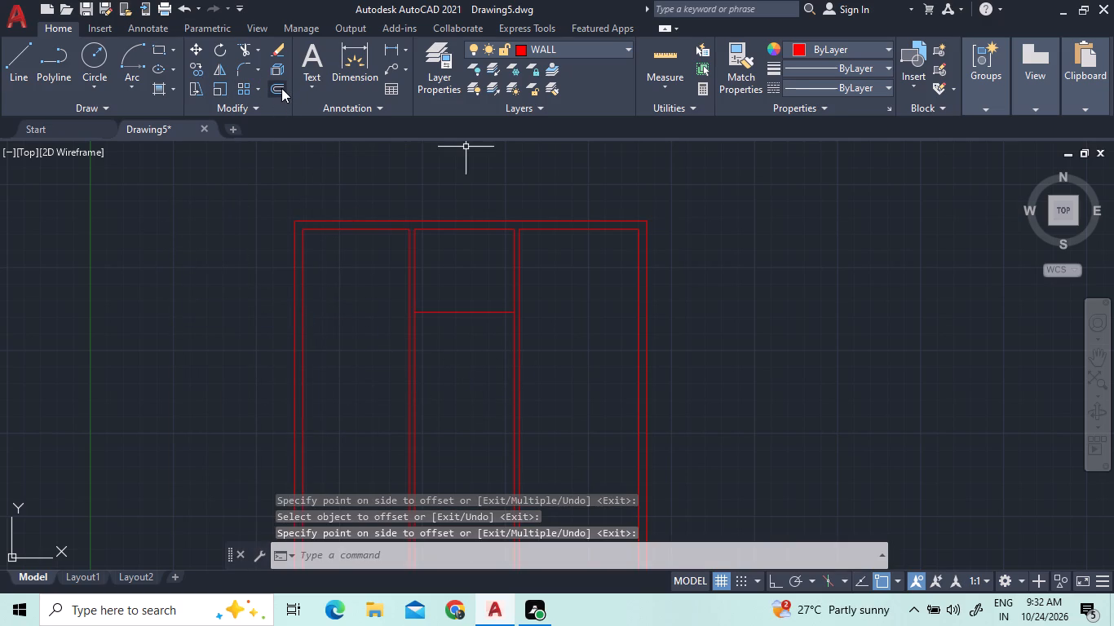
type("0.15")
key("Return")
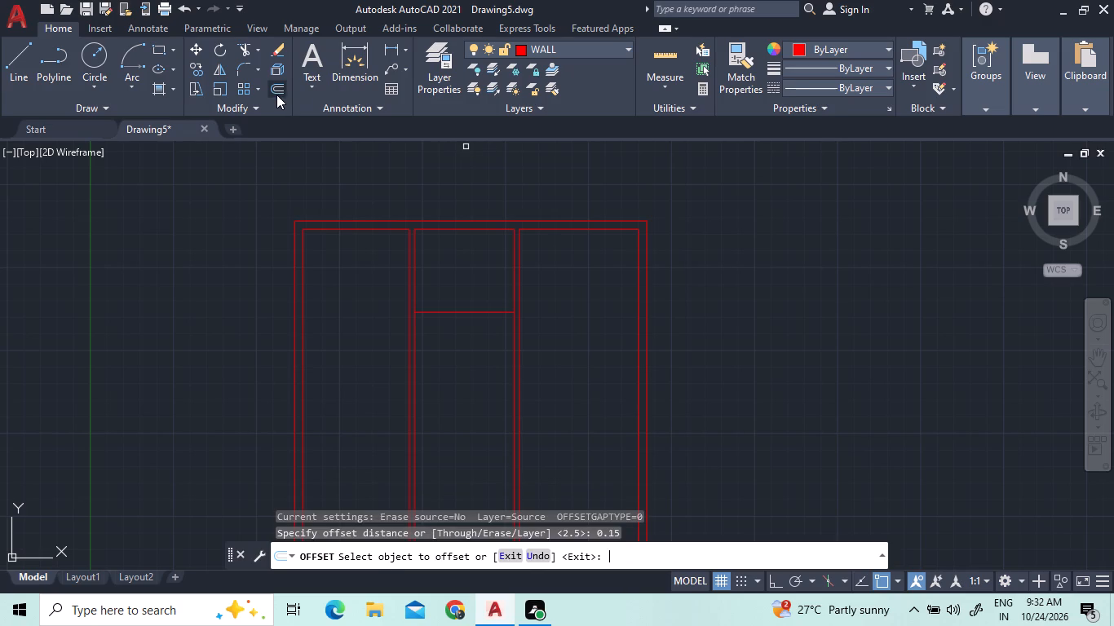
left_click(422, 312)
left_click(429, 357)
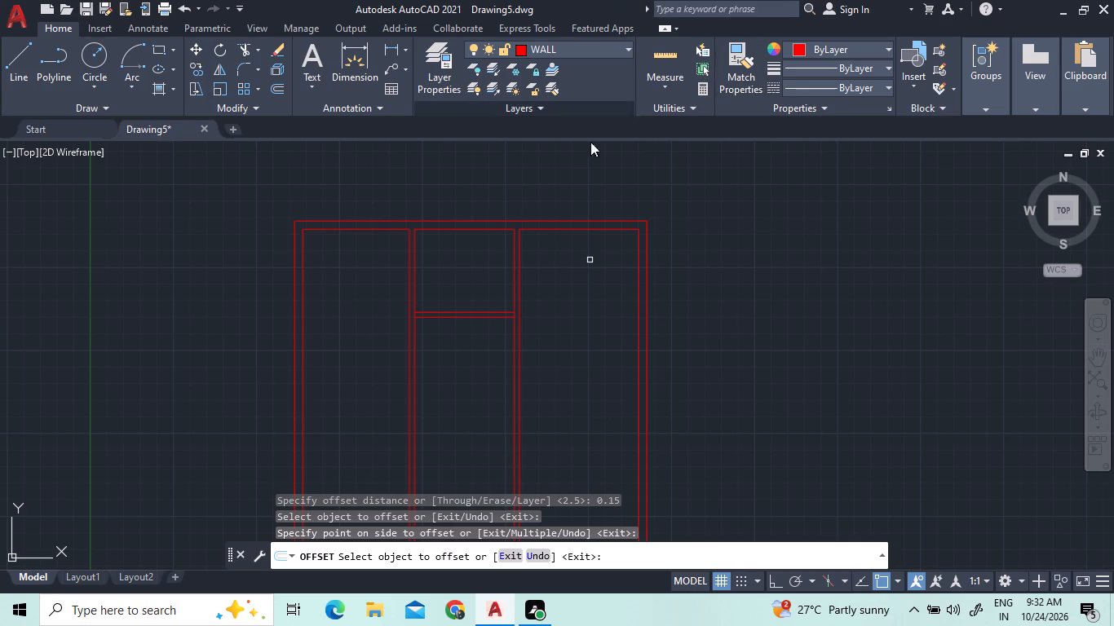
right_click(474, 174)
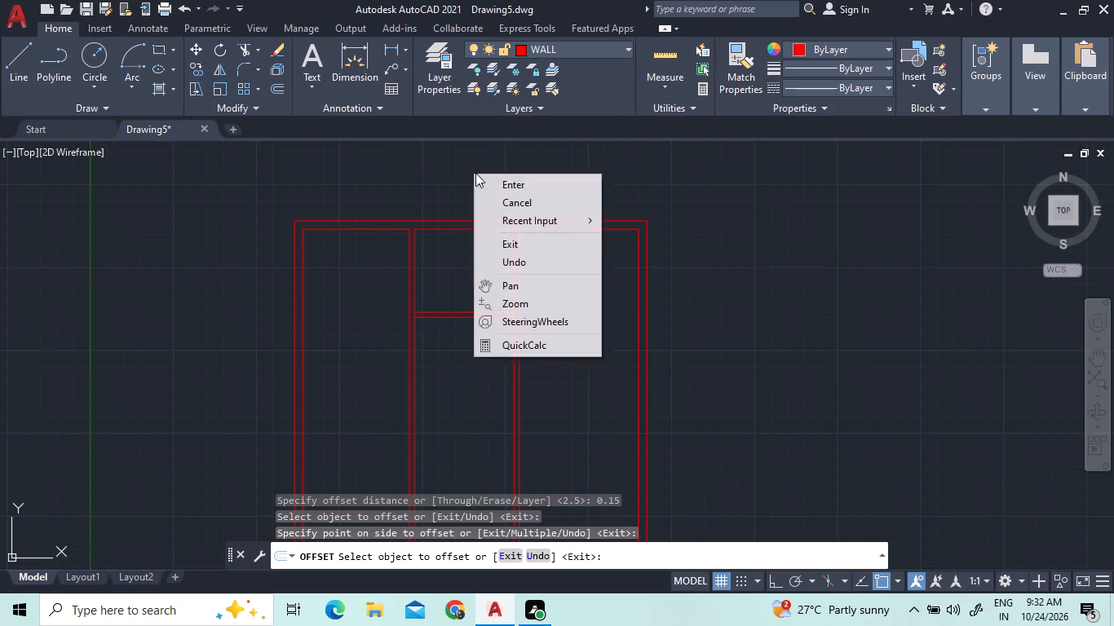
left_click(488, 177)
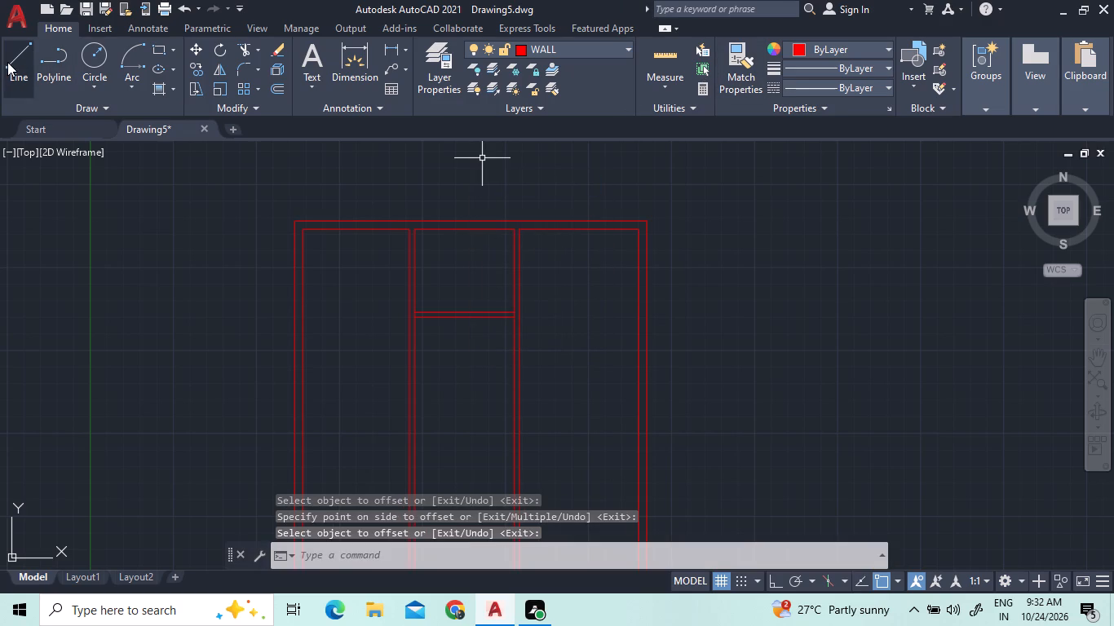
Draw a vertical line 3.6 long downward from the midpoint of the outer top wall line, with Ortho on.
left_click(7, 62)
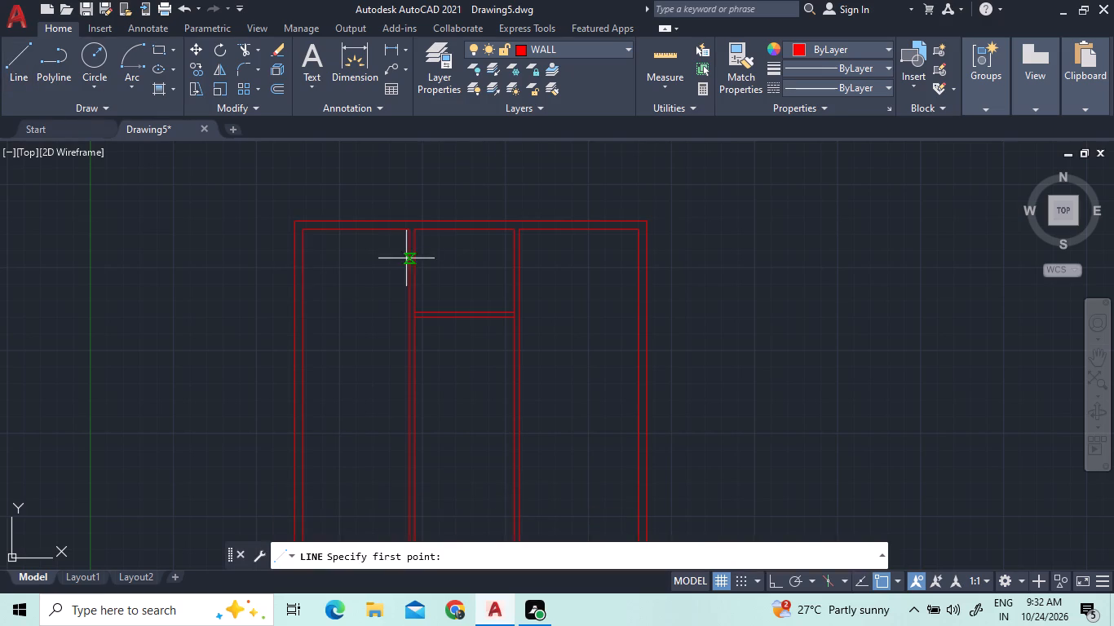
left_click(472, 218)
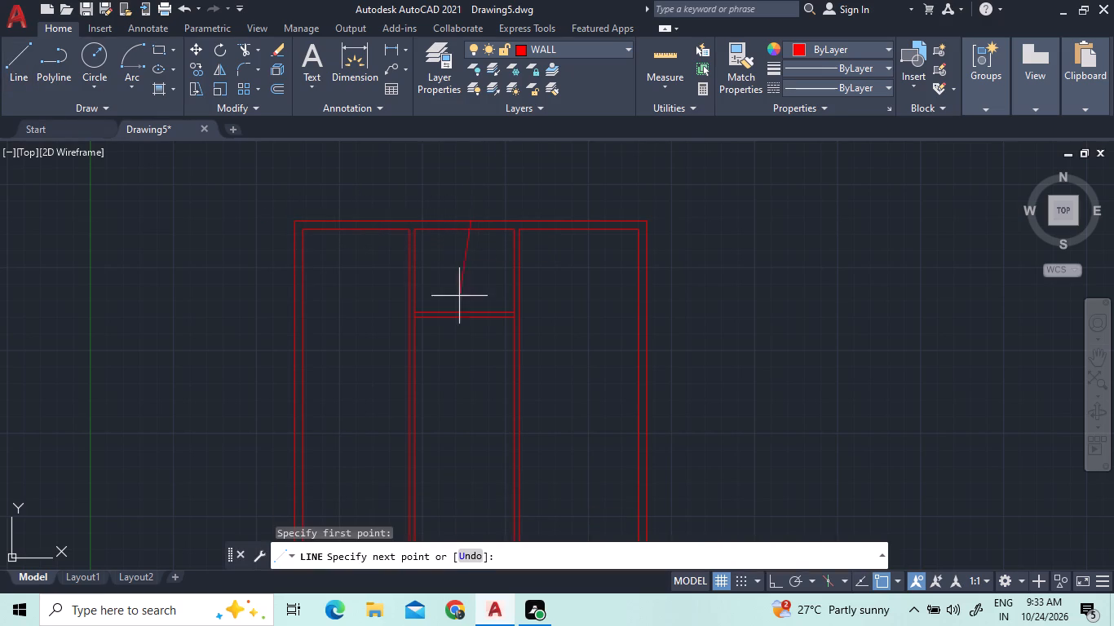
key("F8")
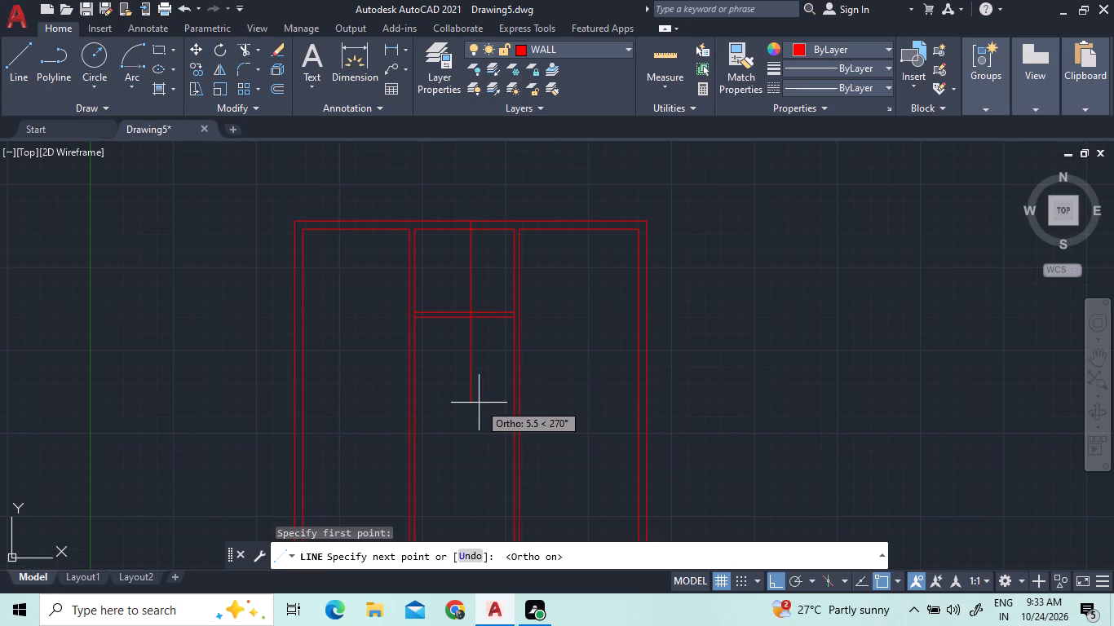
type("0.25")
type("+3.6")
key("Return")
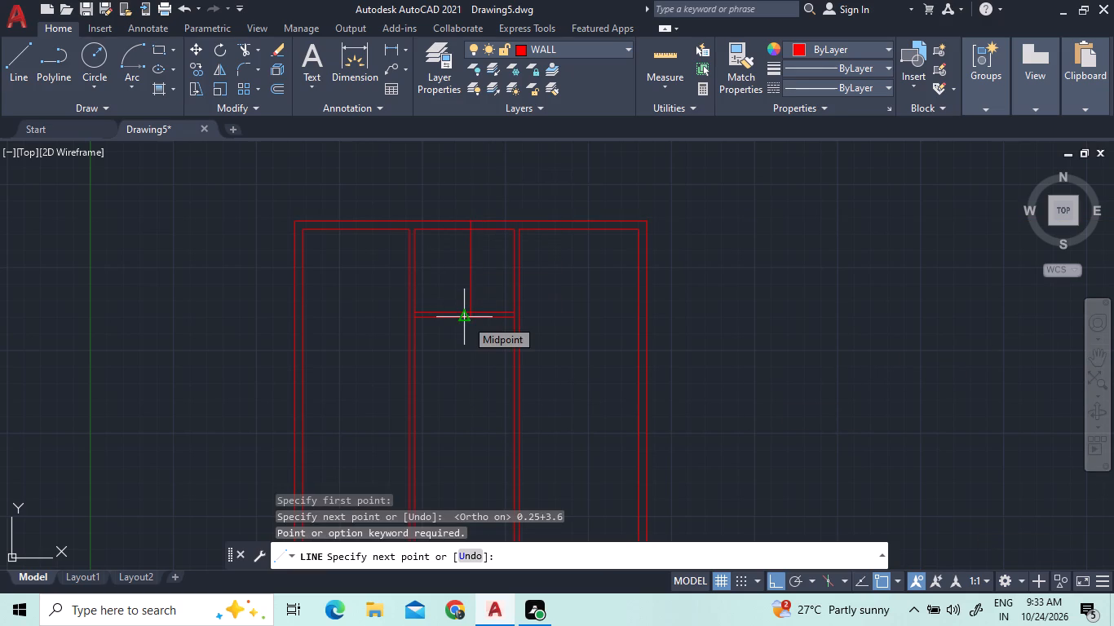
type("3.")
key("6")
key("Return")
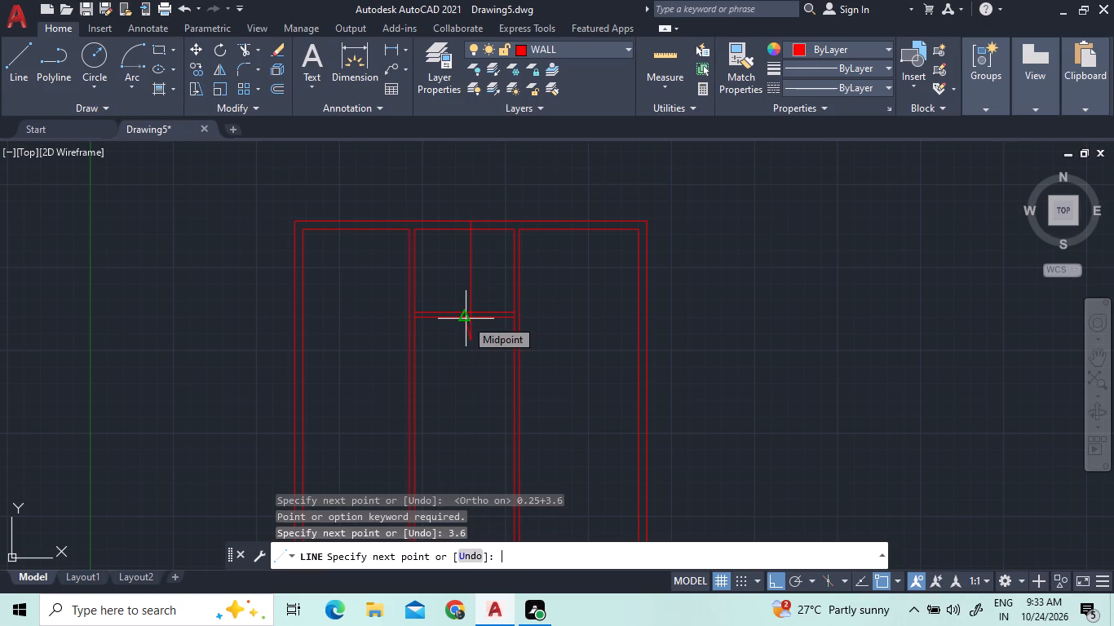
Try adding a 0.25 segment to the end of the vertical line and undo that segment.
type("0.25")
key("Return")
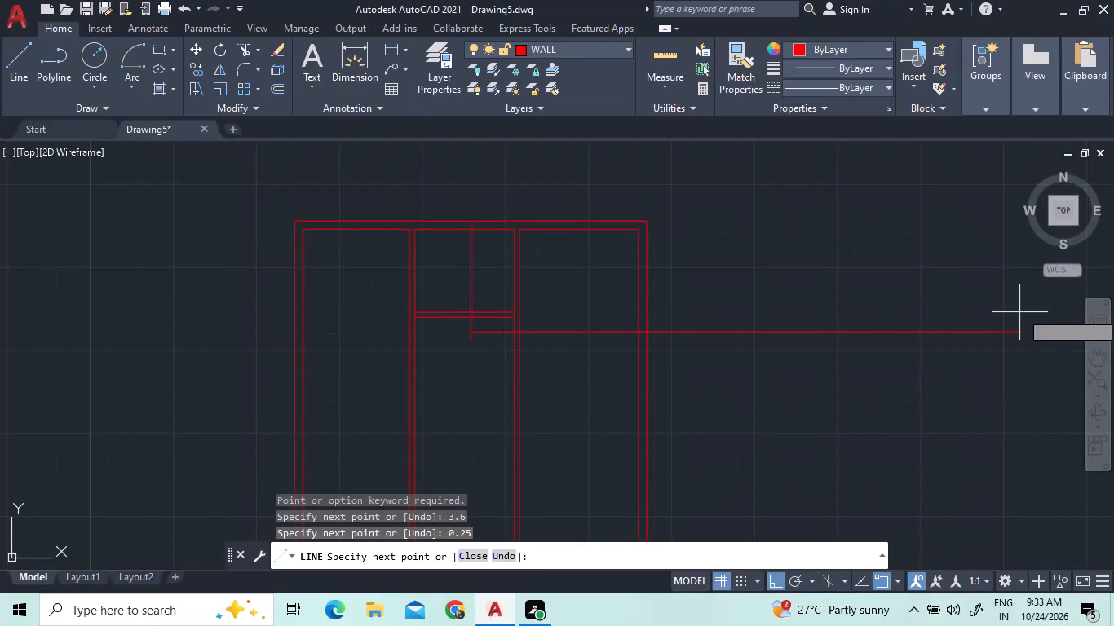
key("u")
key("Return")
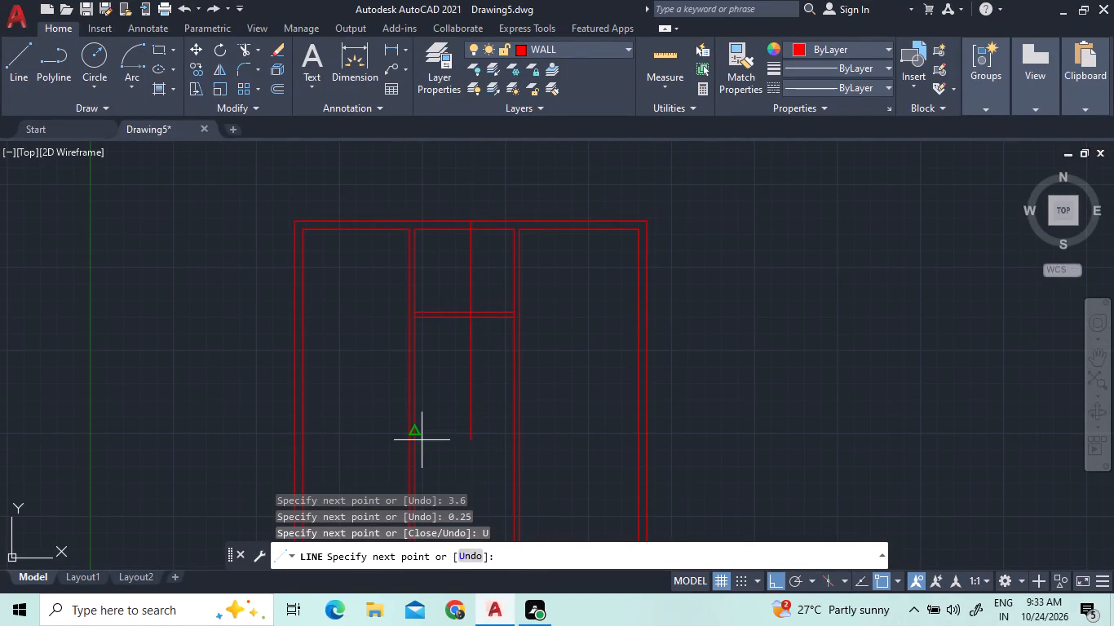
Continue the line 0.25 downward and run it horizontally, perpendicular to the outer line of the right wall.
type("0.25")
key("Return")
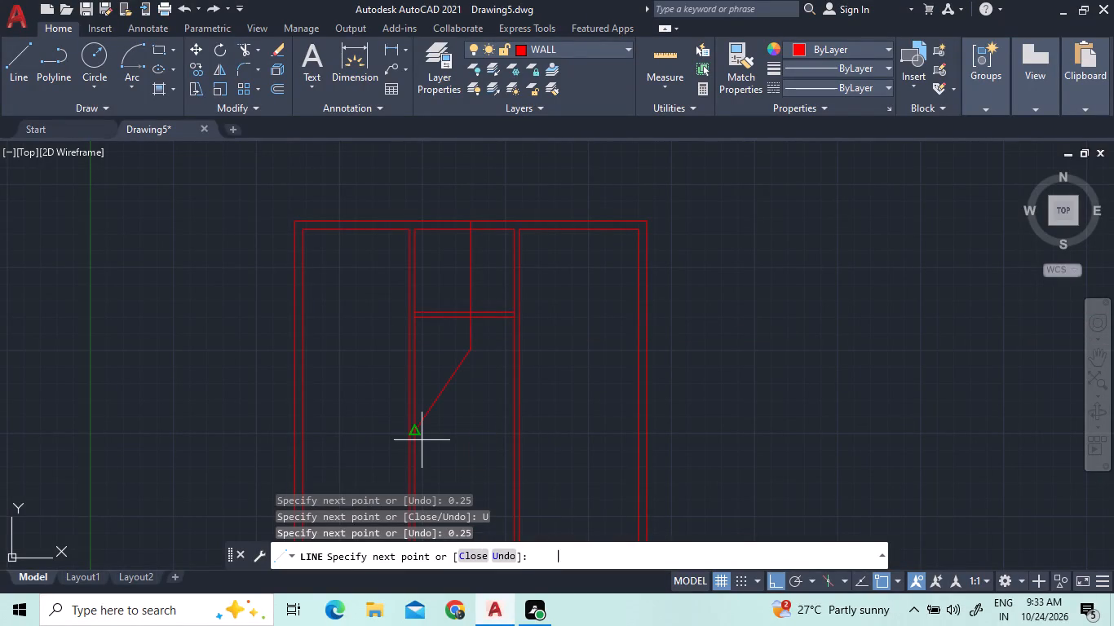
left_click(647, 350)
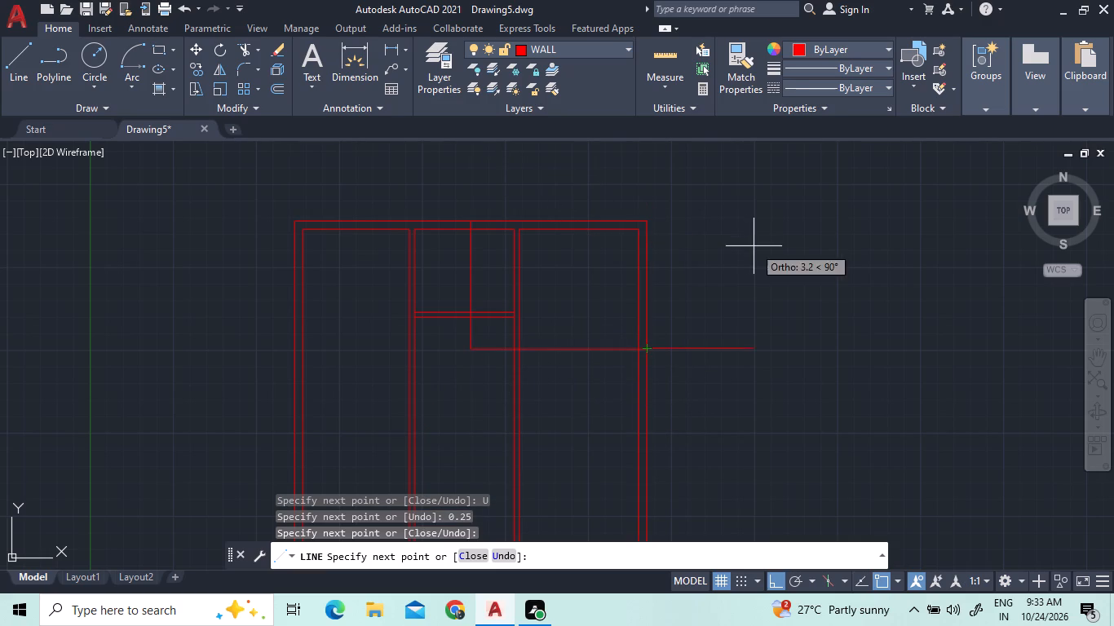
right_click(754, 246)
left_click(763, 250)
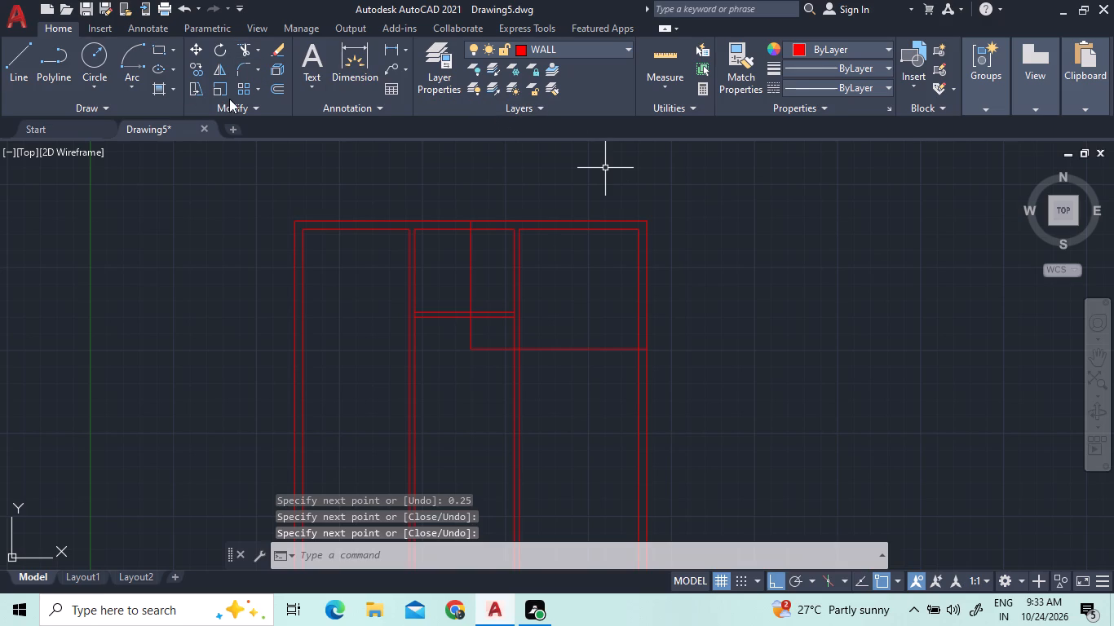
Offset the new vertical partition line 0.15 to the left to give the partition its thickness.
left_click(271, 90)
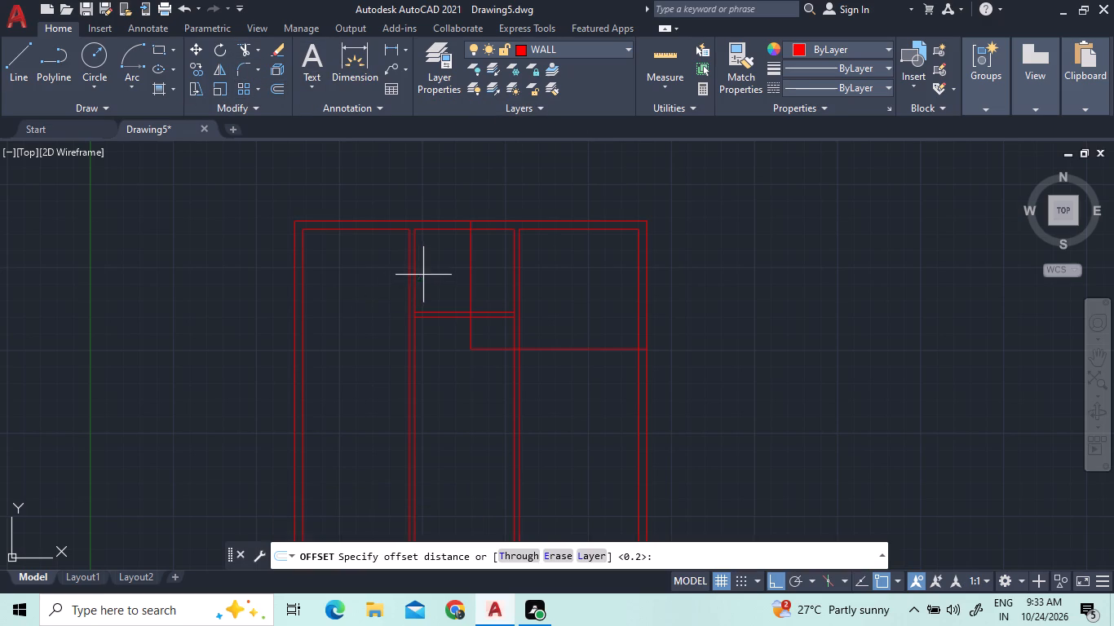
scroll(471, 173, "up", 2)
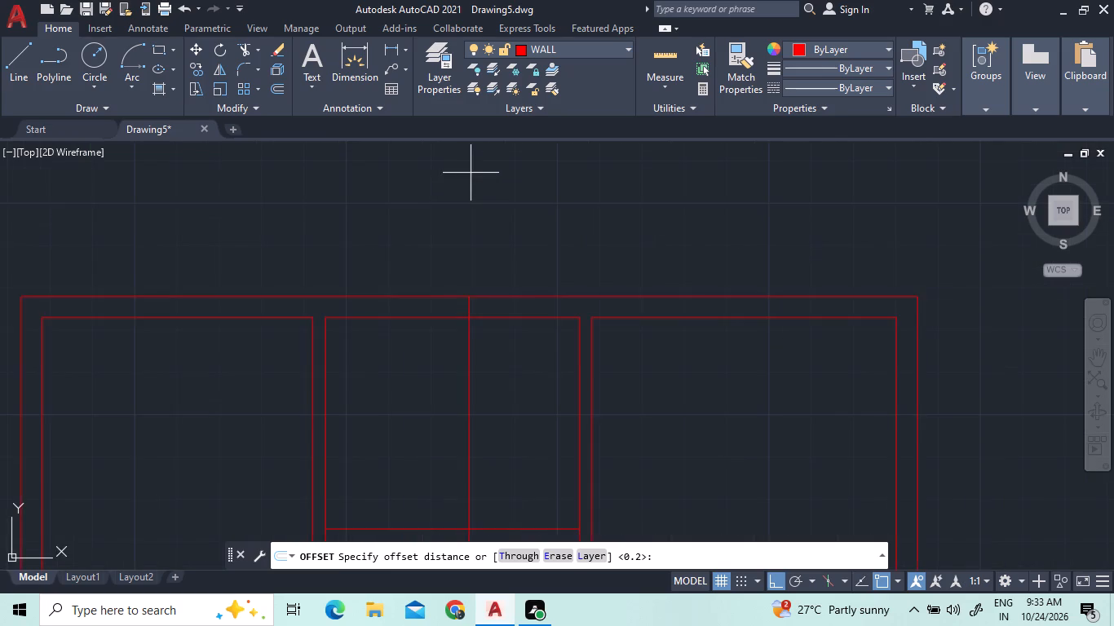
scroll(471, 173, "down", 2)
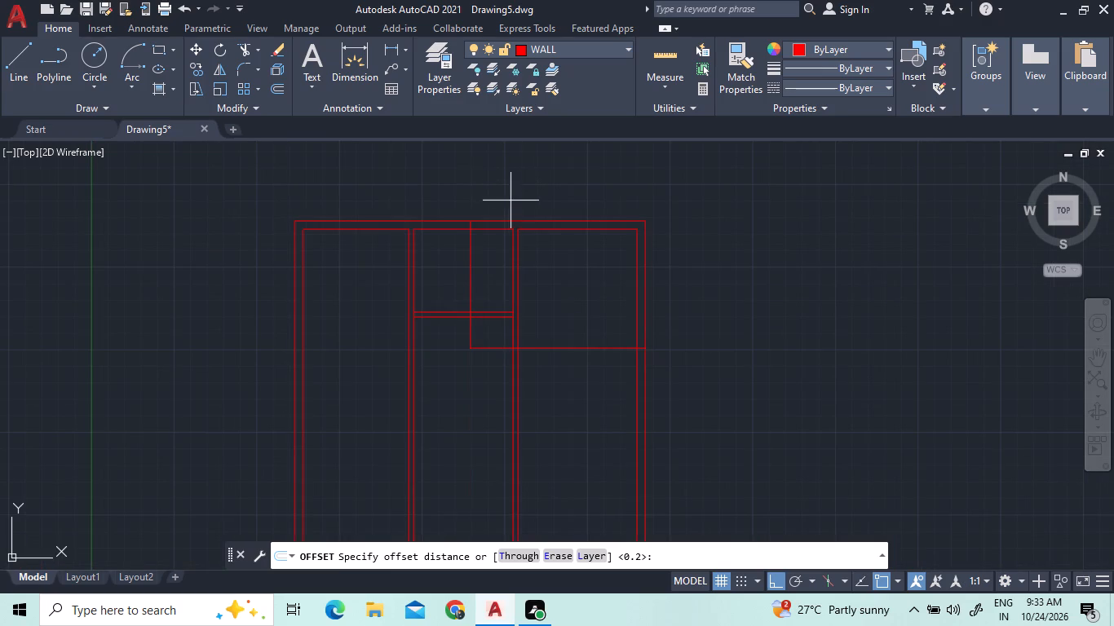
scroll(509, 205, "up", 1)
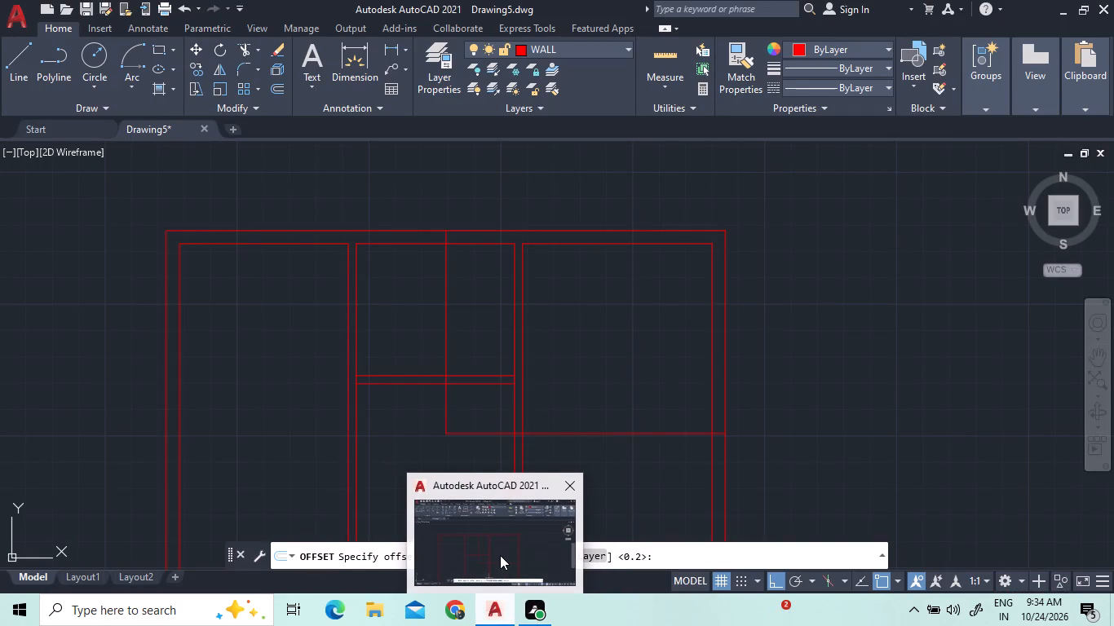
left_click(500, 555)
scroll(480, 447, "down", 1)
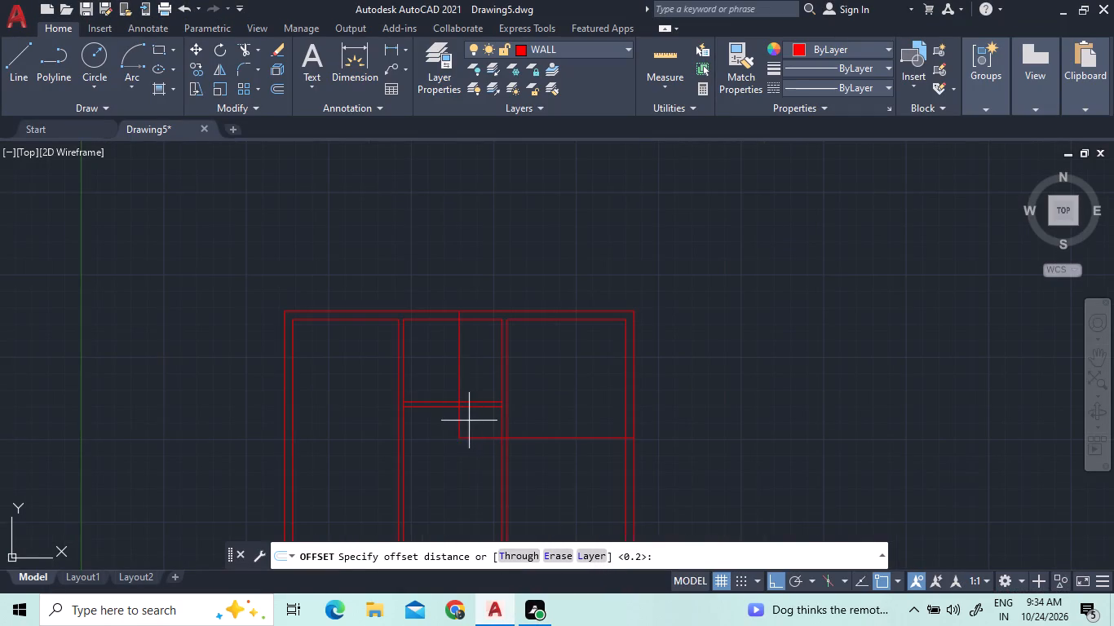
scroll(468, 422, "up", 1)
left_click(278, 85)
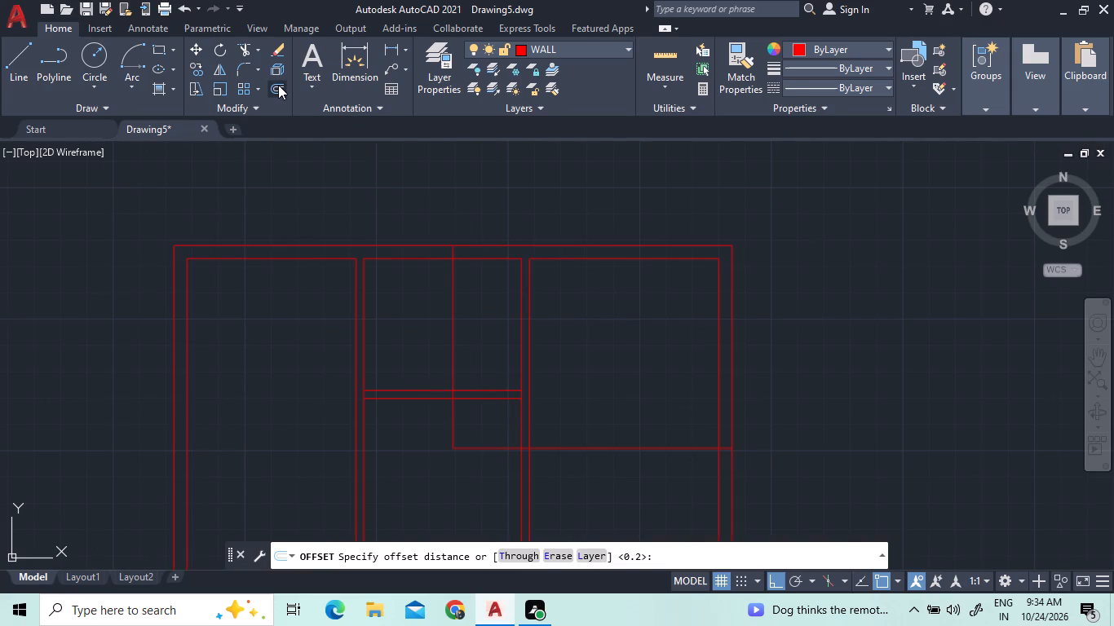
type("0.15")
key("Return")
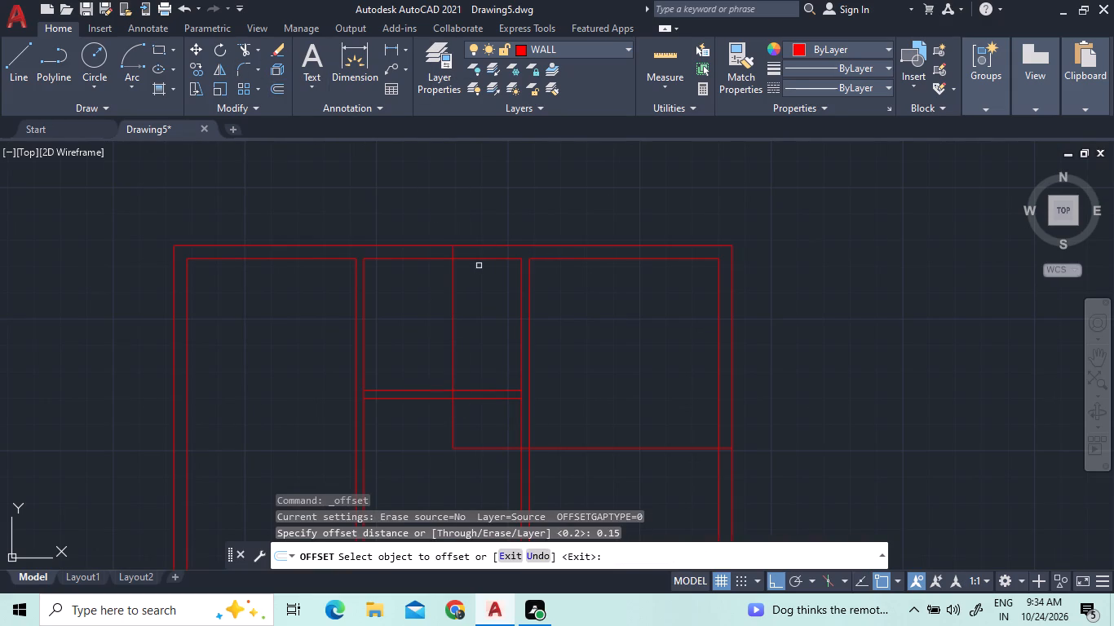
left_click(453, 264)
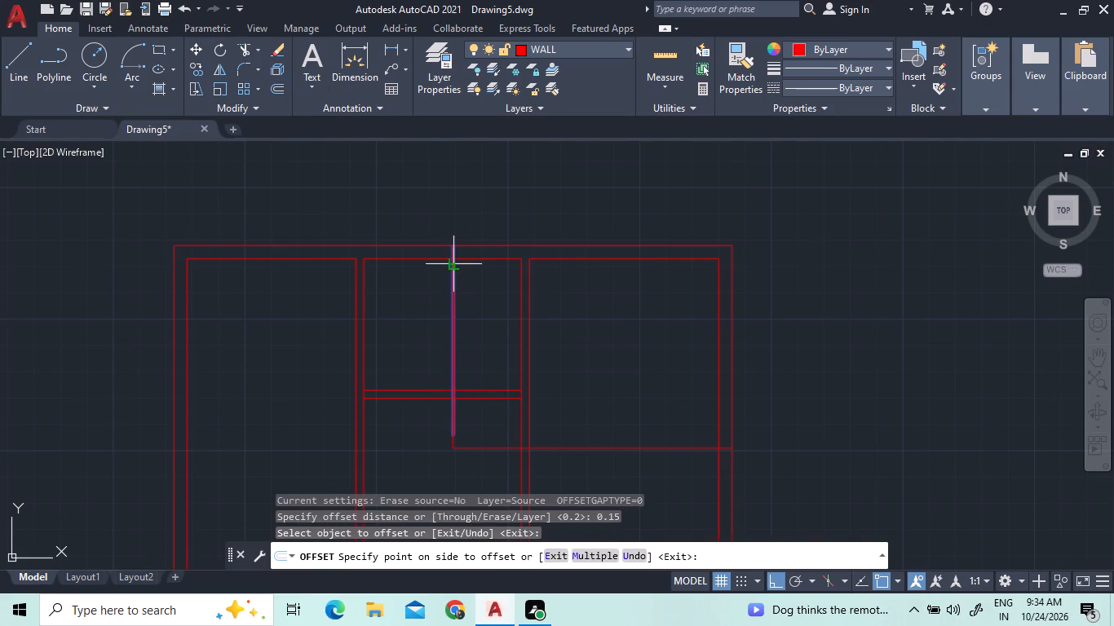
left_click(445, 263)
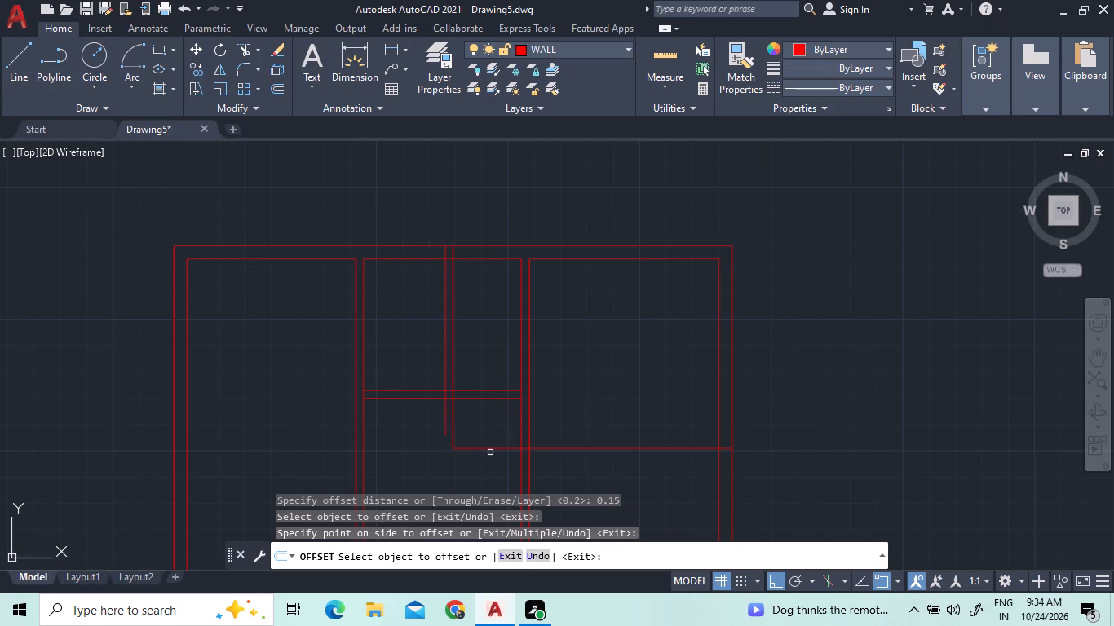
Offset the new horizontal partition line 0.15 downward to give it its thickness.
left_click(488, 447)
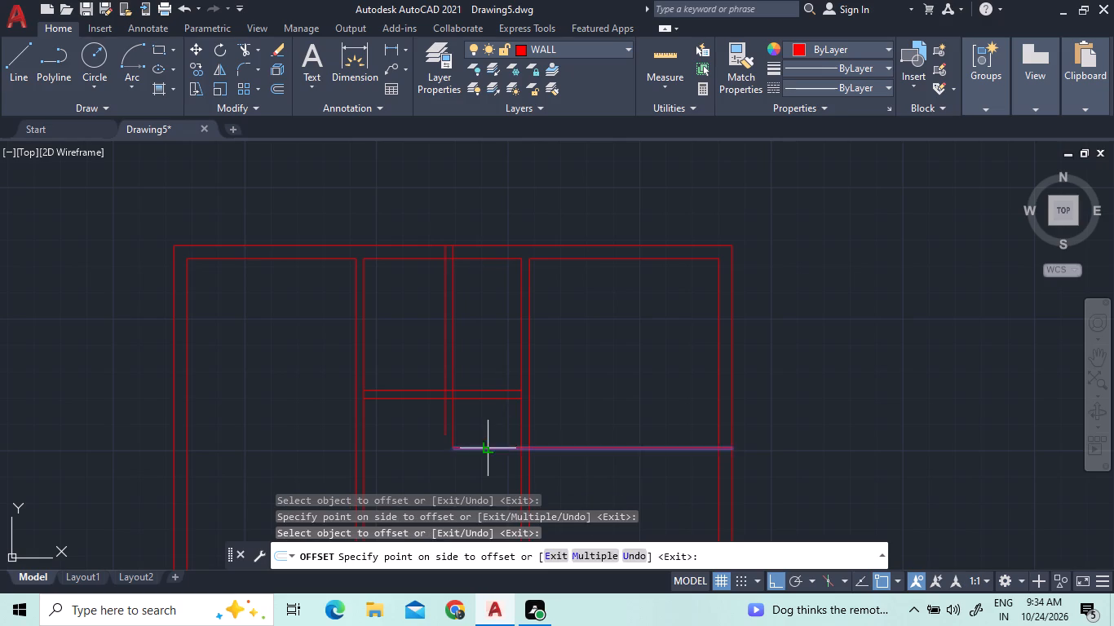
left_click(481, 475)
right_click(449, 331)
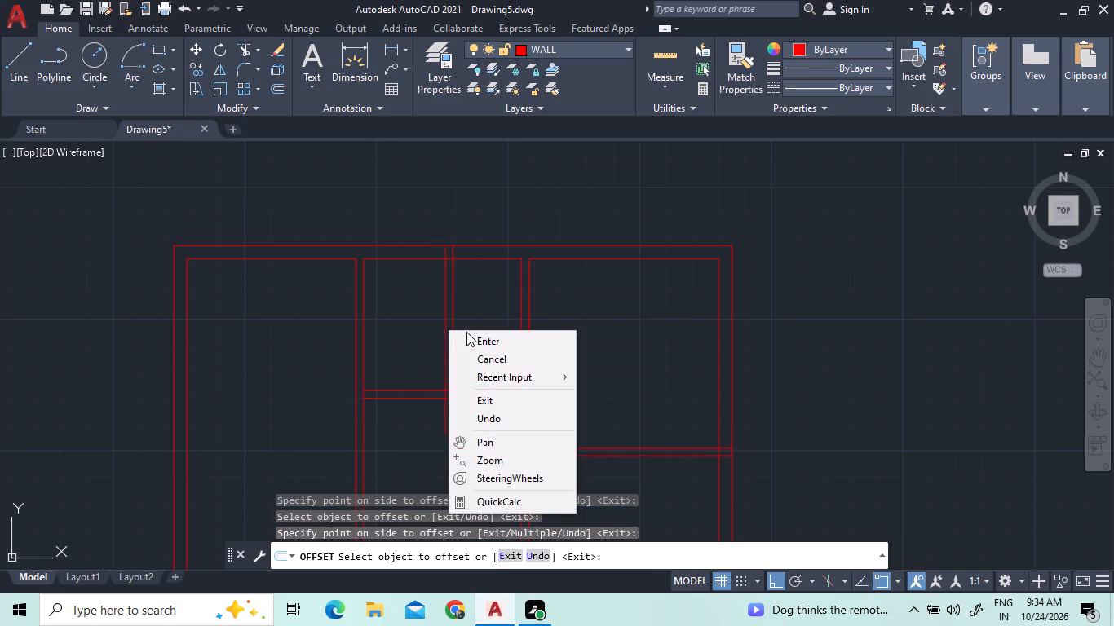
left_click(468, 339)
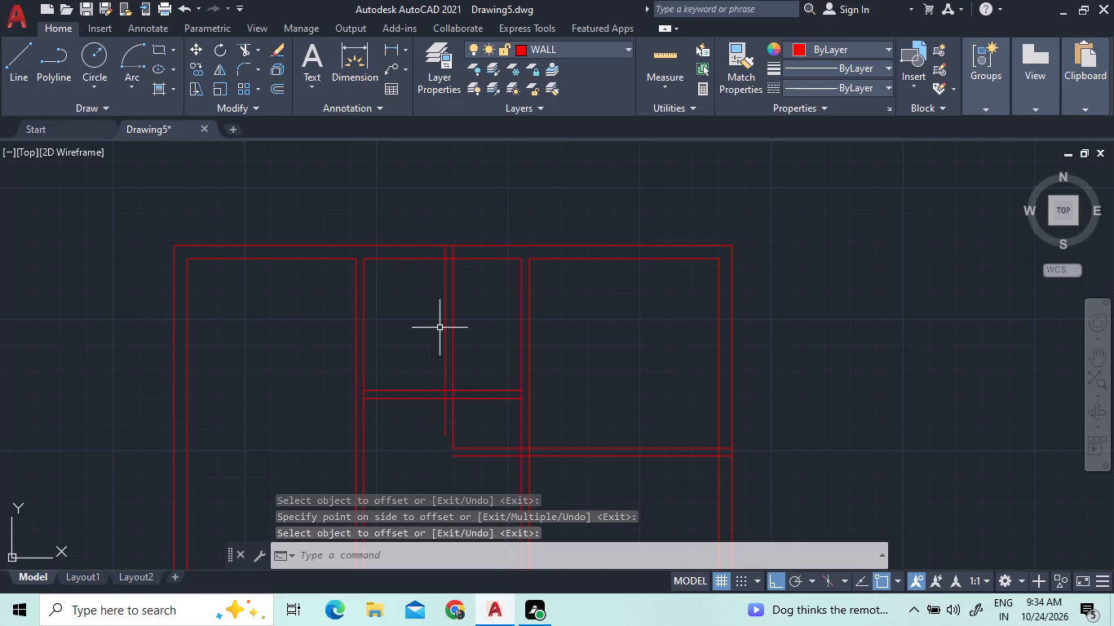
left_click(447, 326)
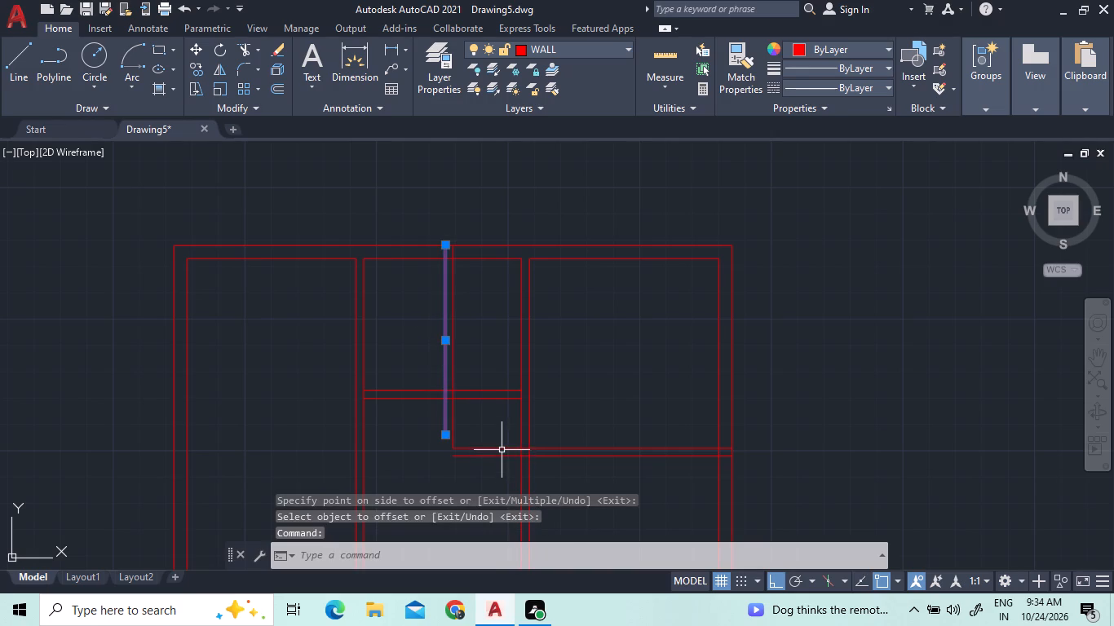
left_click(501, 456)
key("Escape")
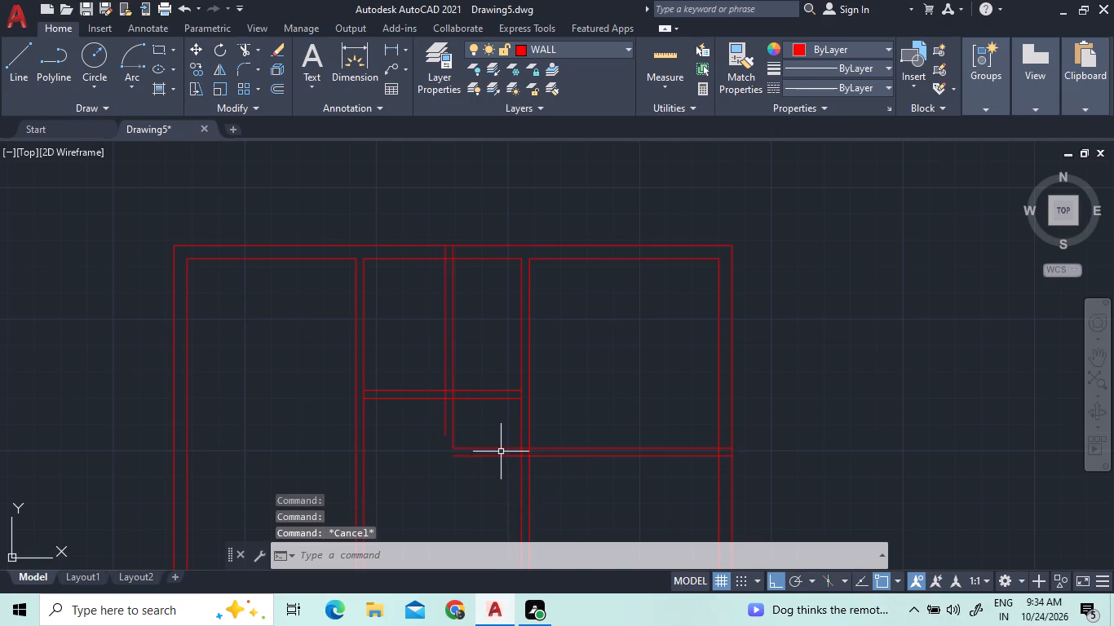
Fillet the offset vertical and horizontal partition lines into a square outer corner.
key("f")
key("space")
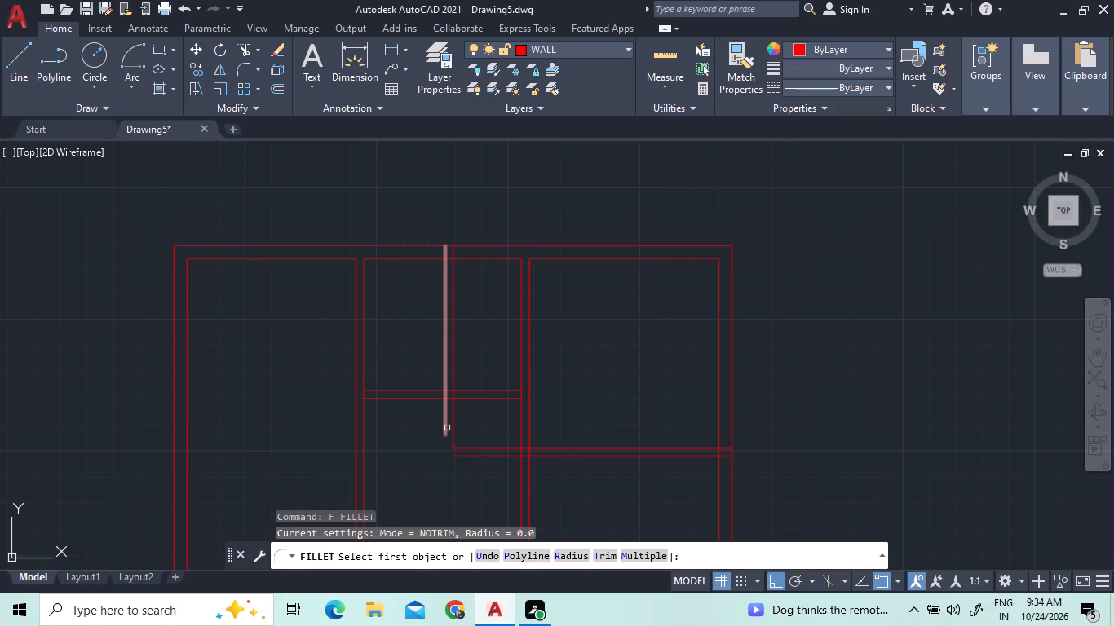
left_click(445, 428)
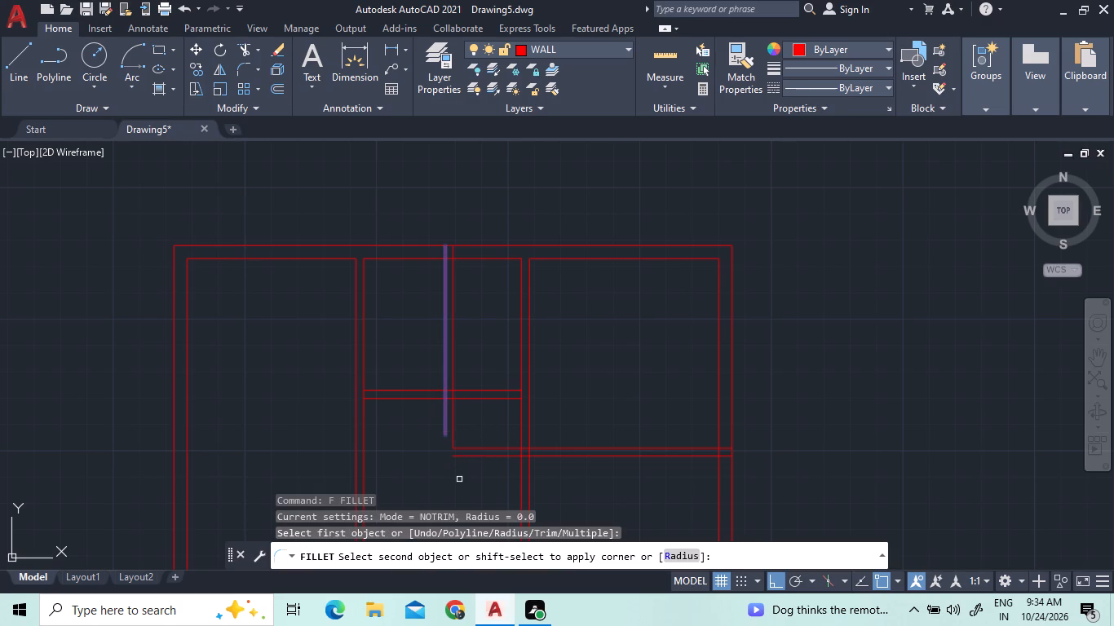
left_click(466, 456, "shift")
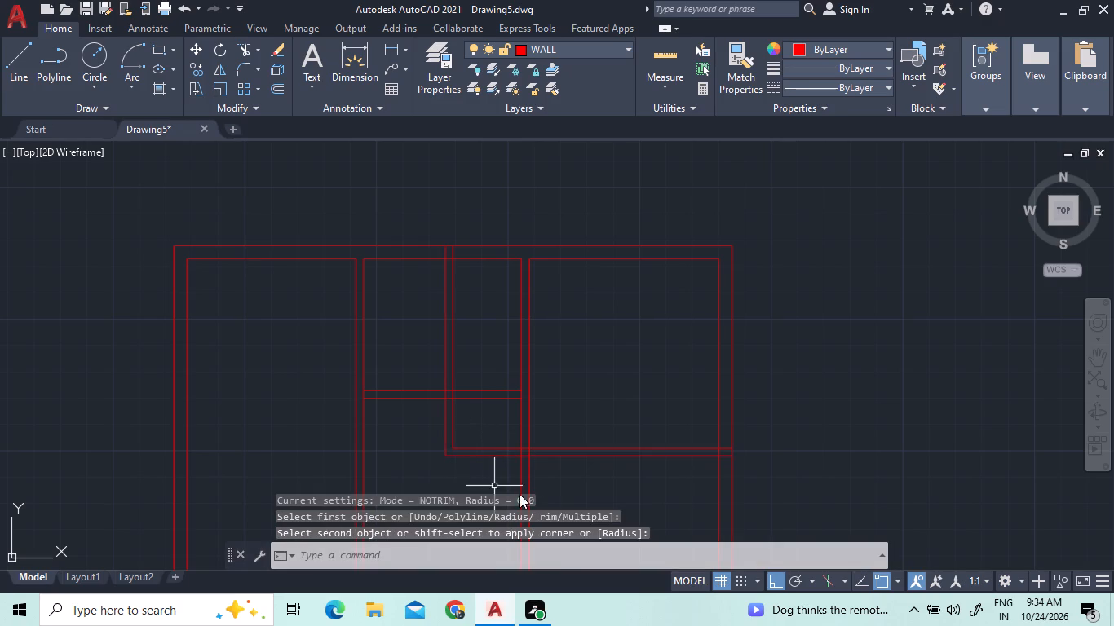
Trim the two new vertical partition lines where they cross the top outer wall's thickness.
left_click(245, 47)
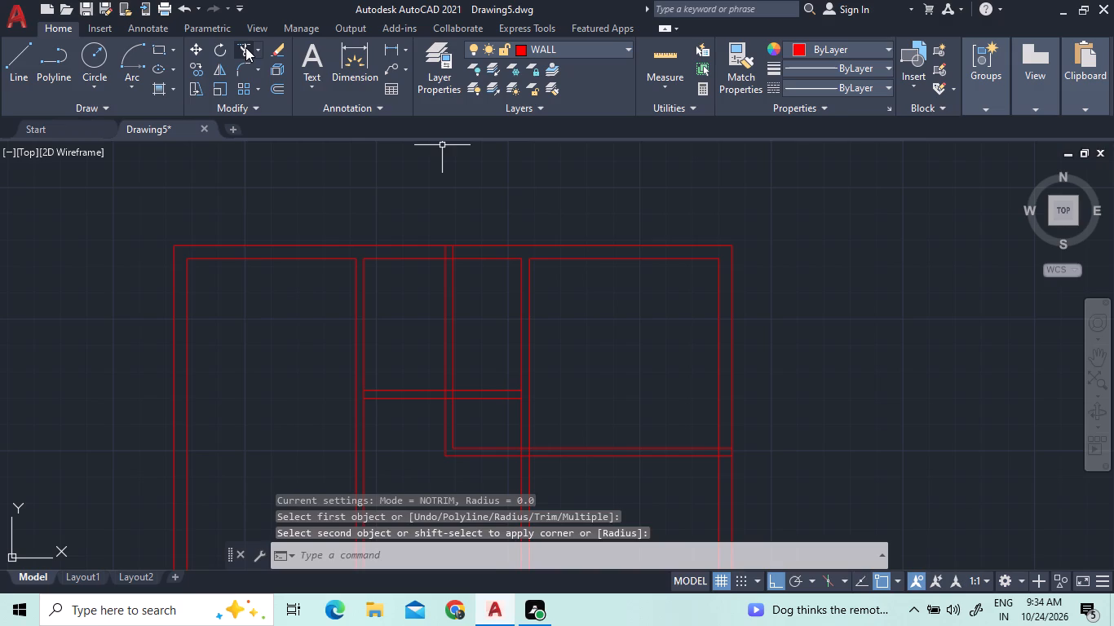
left_click(442, 252)
left_click(460, 250)
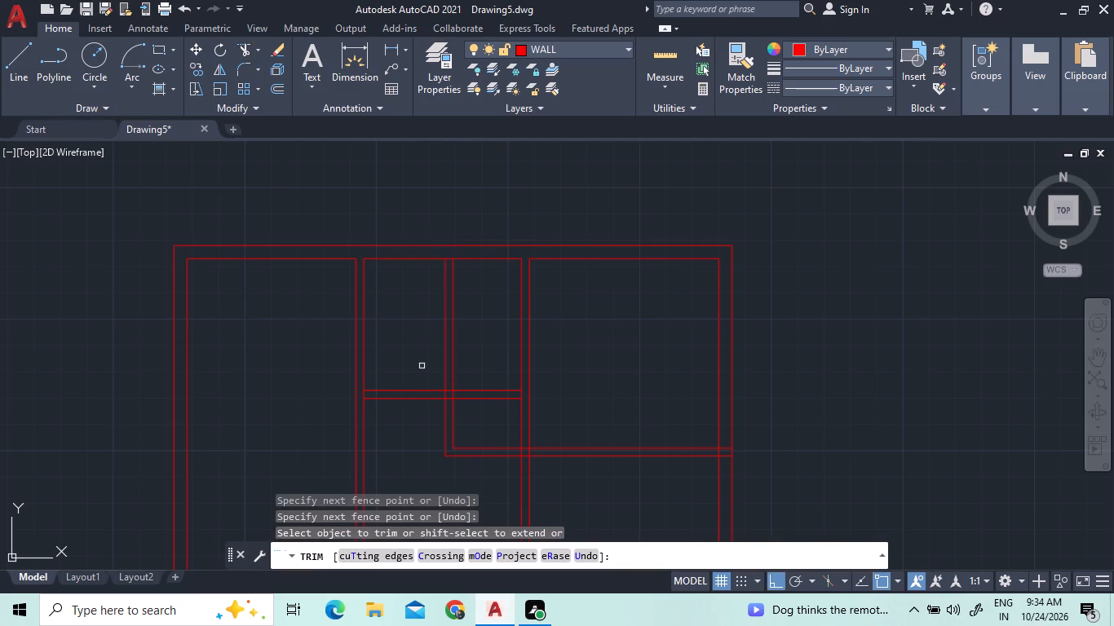
Trim away both lines of the short horizontal partition on either side of the new vertical partition, including the segments crossing its thickness.
left_click(477, 401)
left_click(481, 386)
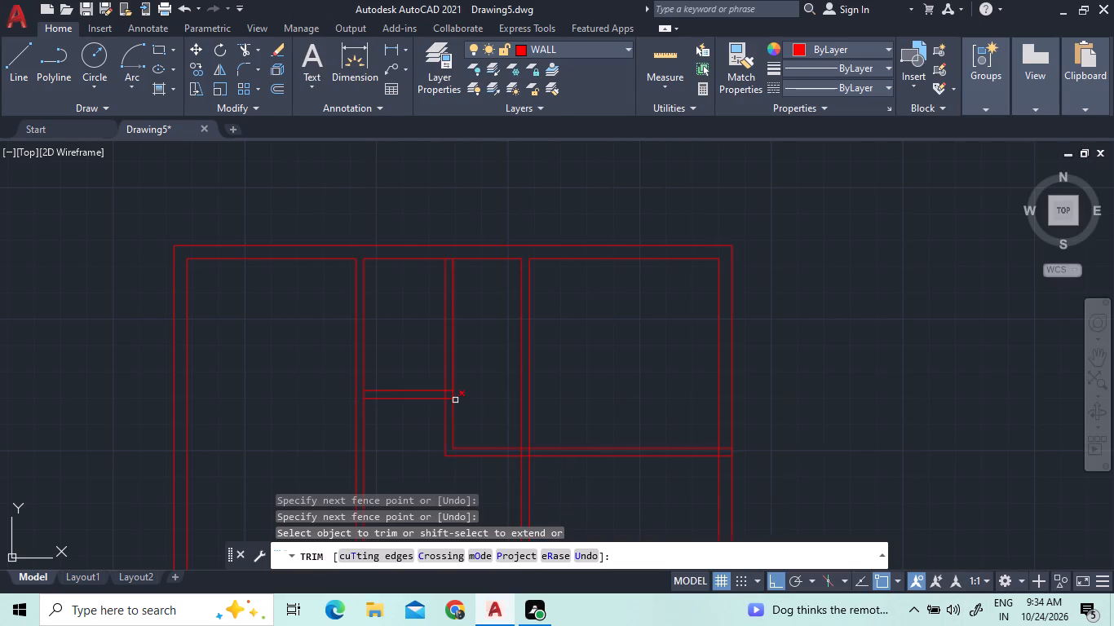
left_click(443, 398)
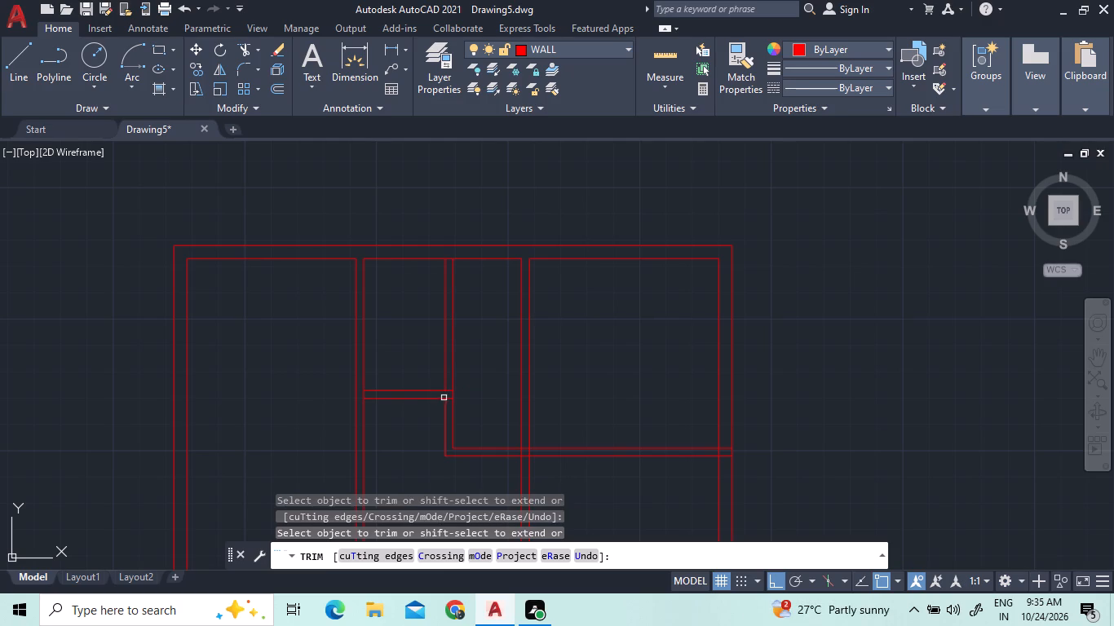
left_click(440, 396)
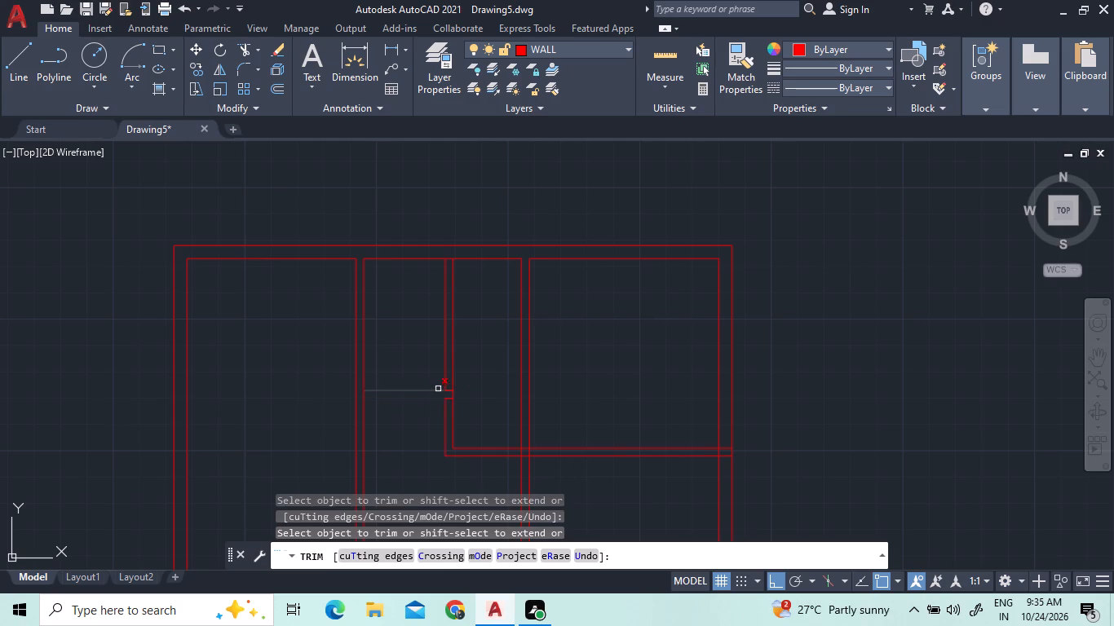
left_click(438, 389)
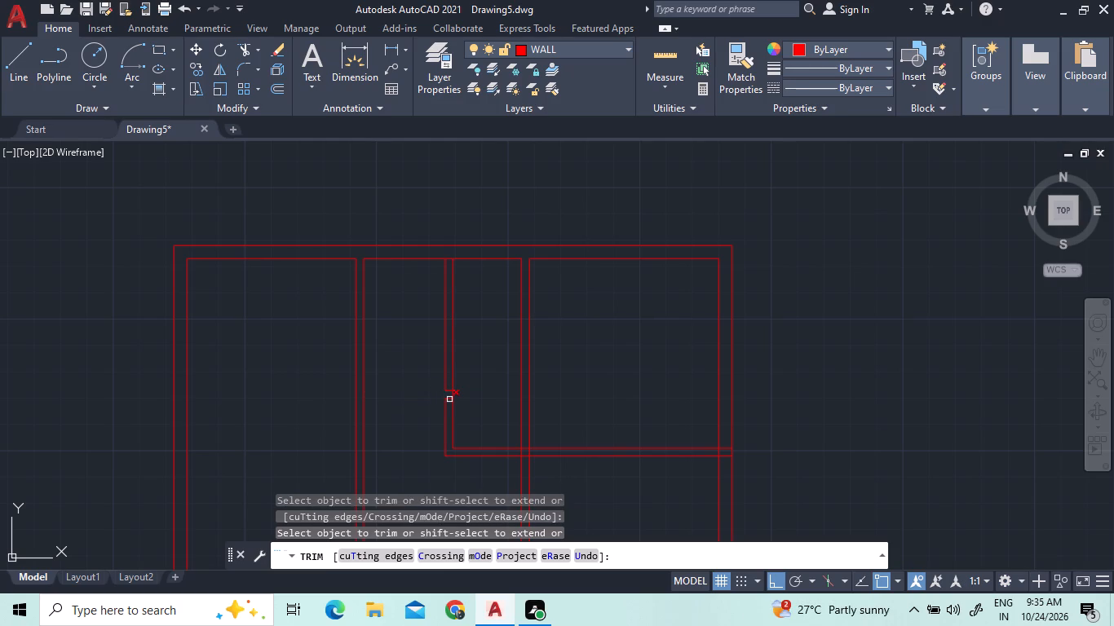
left_click(449, 398)
left_click(449, 393)
right_click(488, 369)
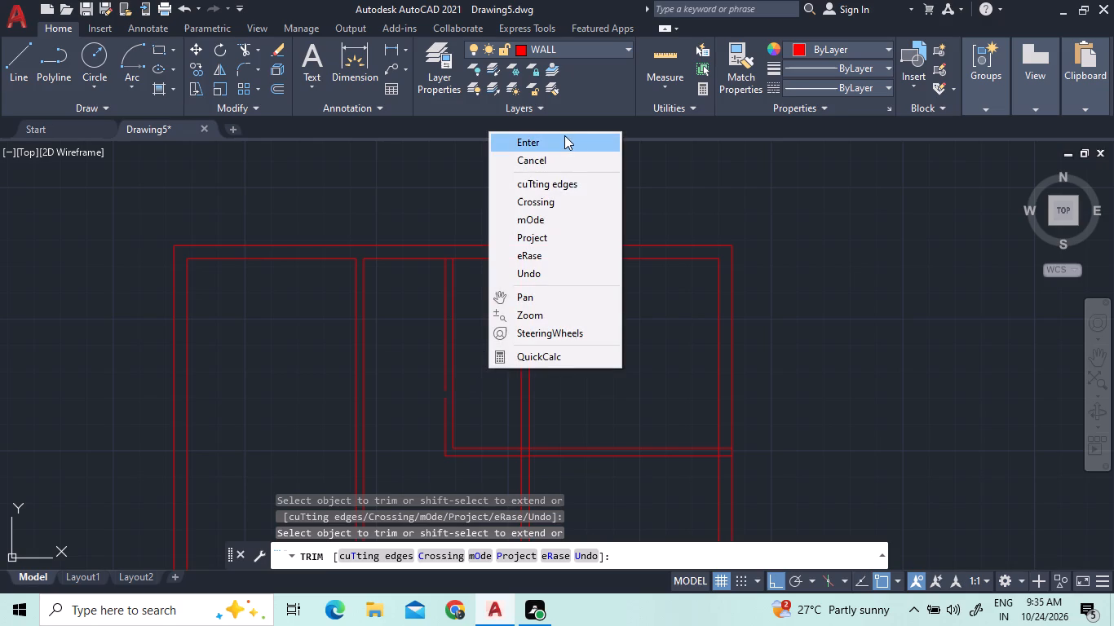
left_click(567, 136)
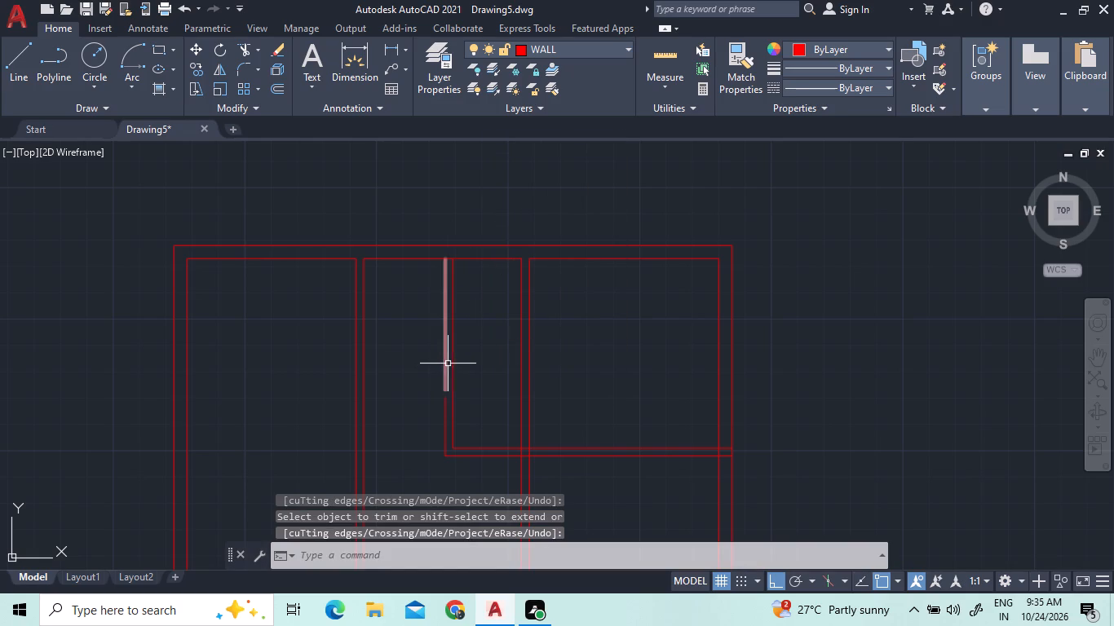
Join the two collinear pieces of the new vertical partition's left line into one line.
left_click(452, 364)
key("Escape")
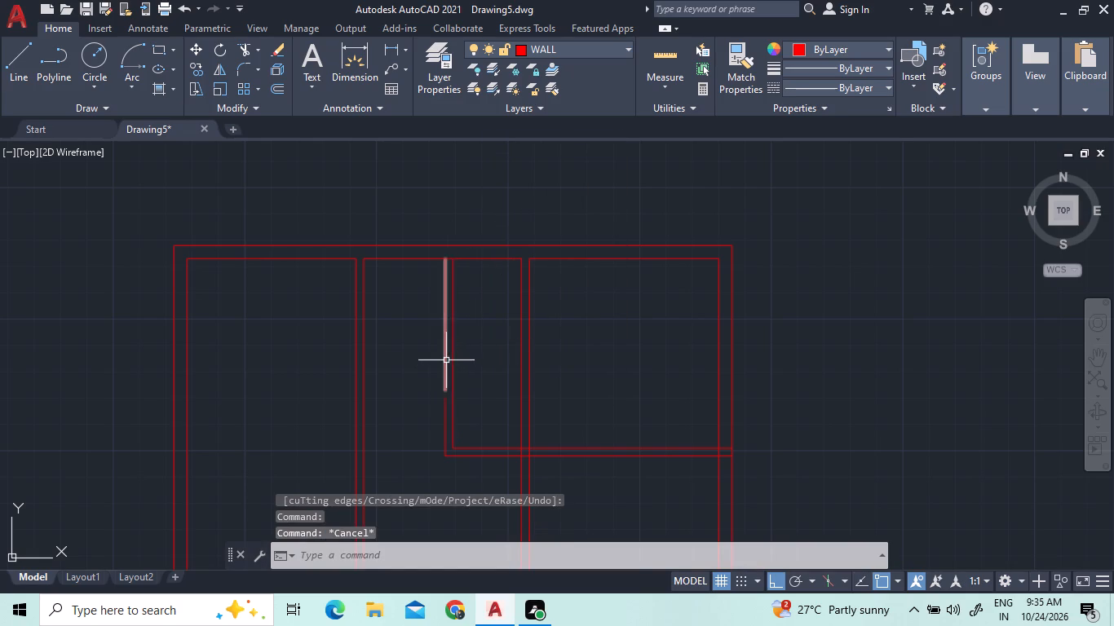
left_click(444, 359)
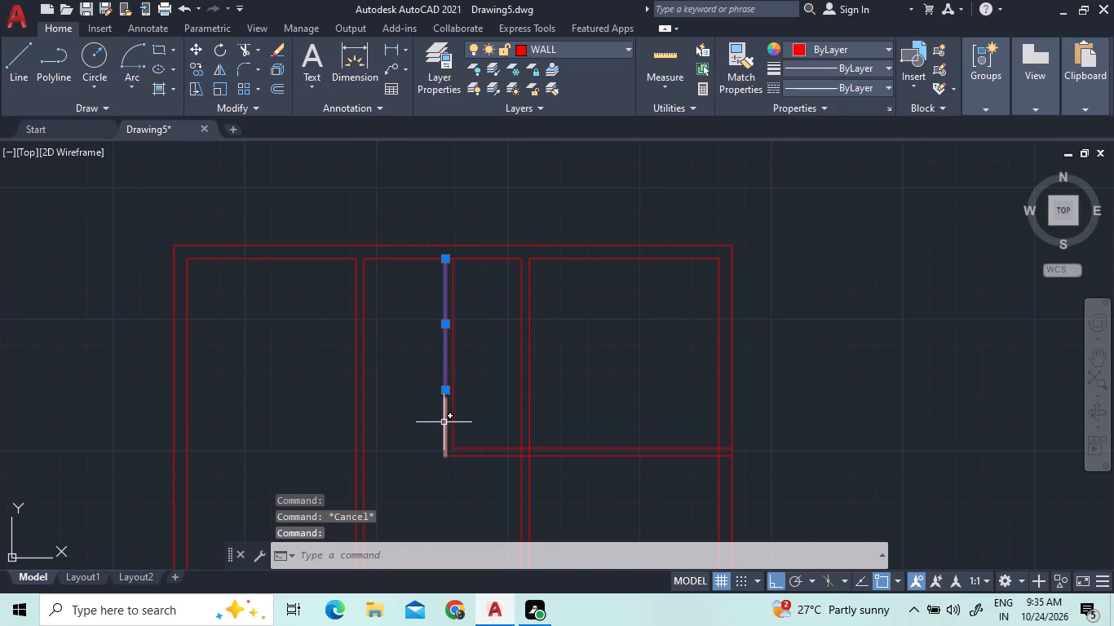
left_click(444, 422)
type("J")
key("space")
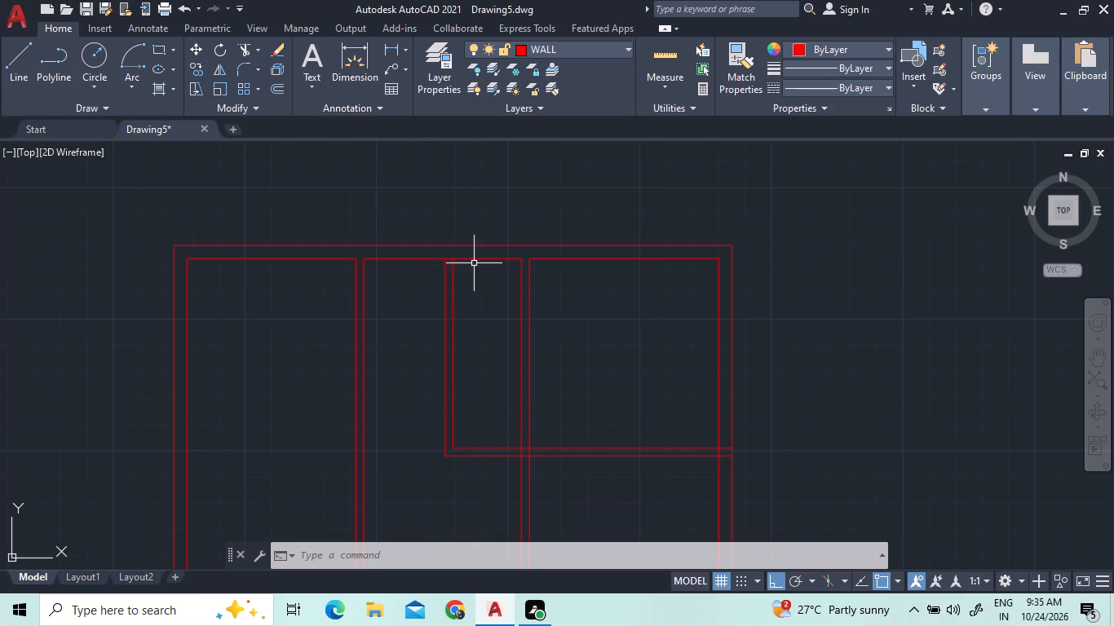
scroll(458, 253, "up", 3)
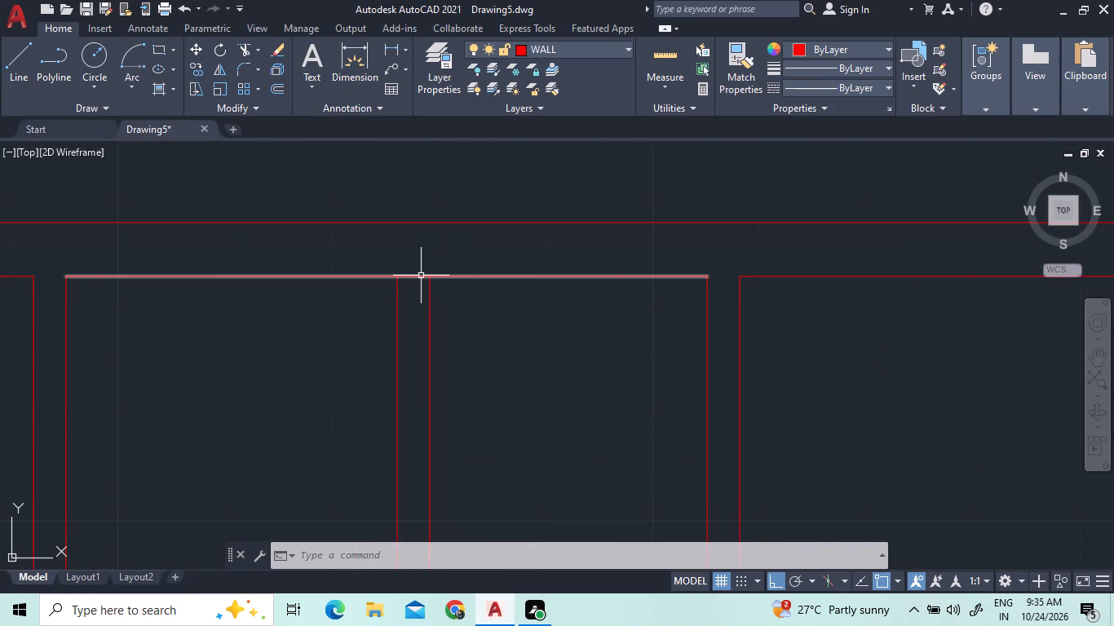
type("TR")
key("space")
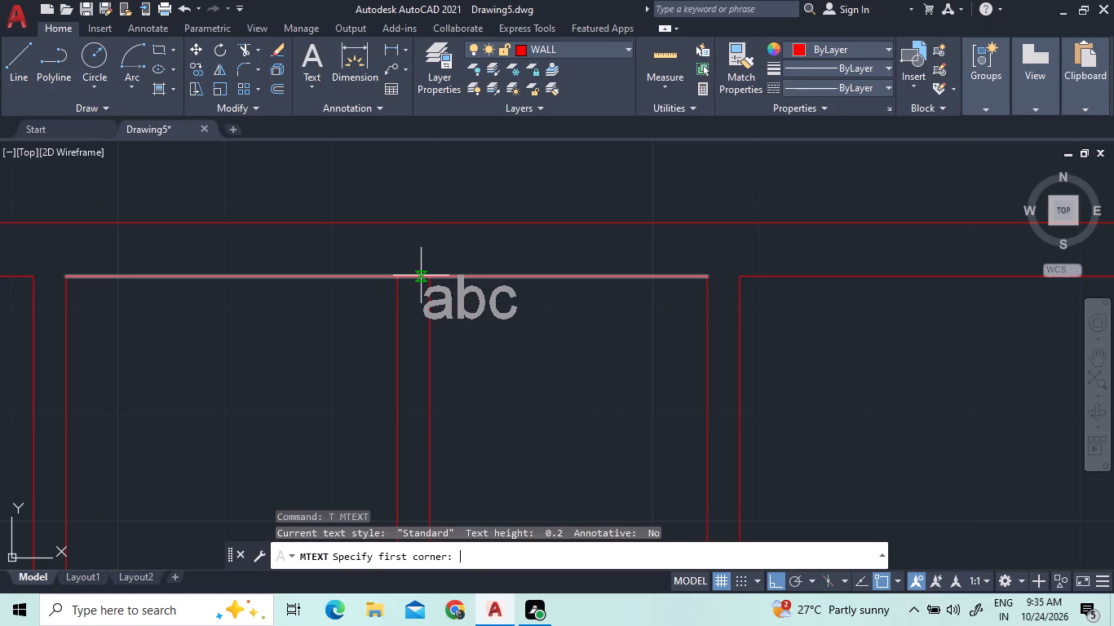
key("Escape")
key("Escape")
Trim the top outer wall's inner line between the two faces of the new vertical partition to open the junction.
type("TR")
key("space")
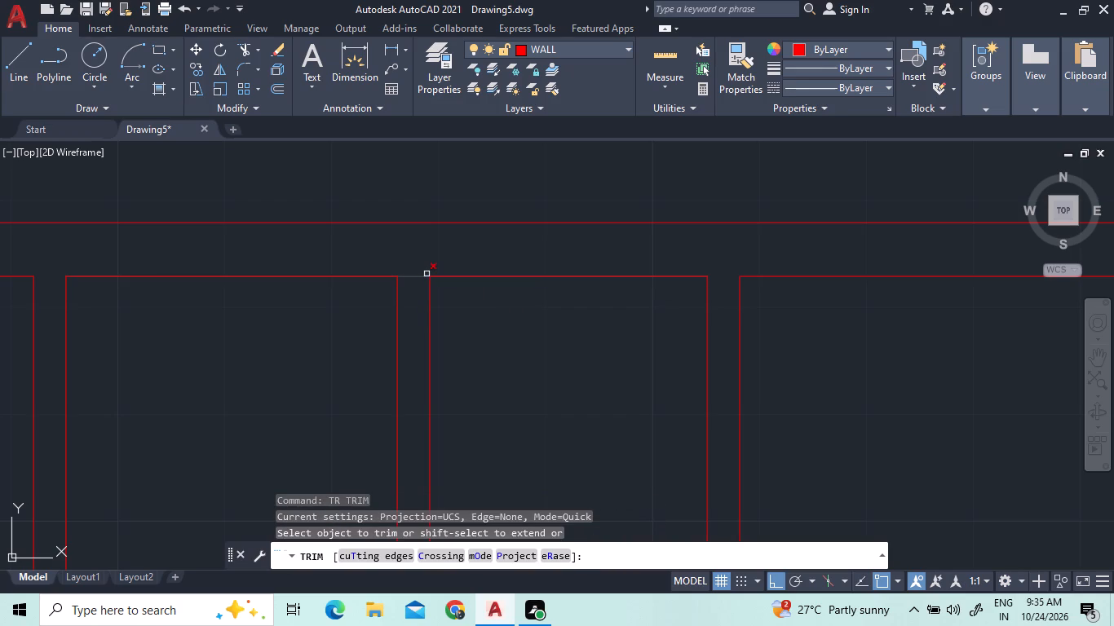
left_click(427, 274)
scroll(428, 258, "down", 3)
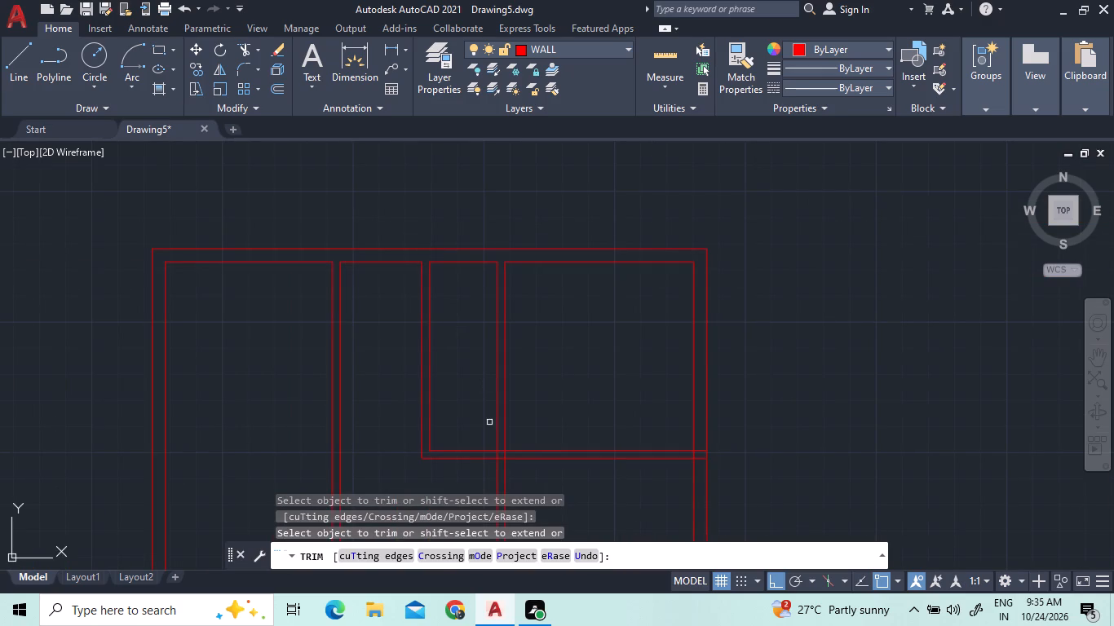
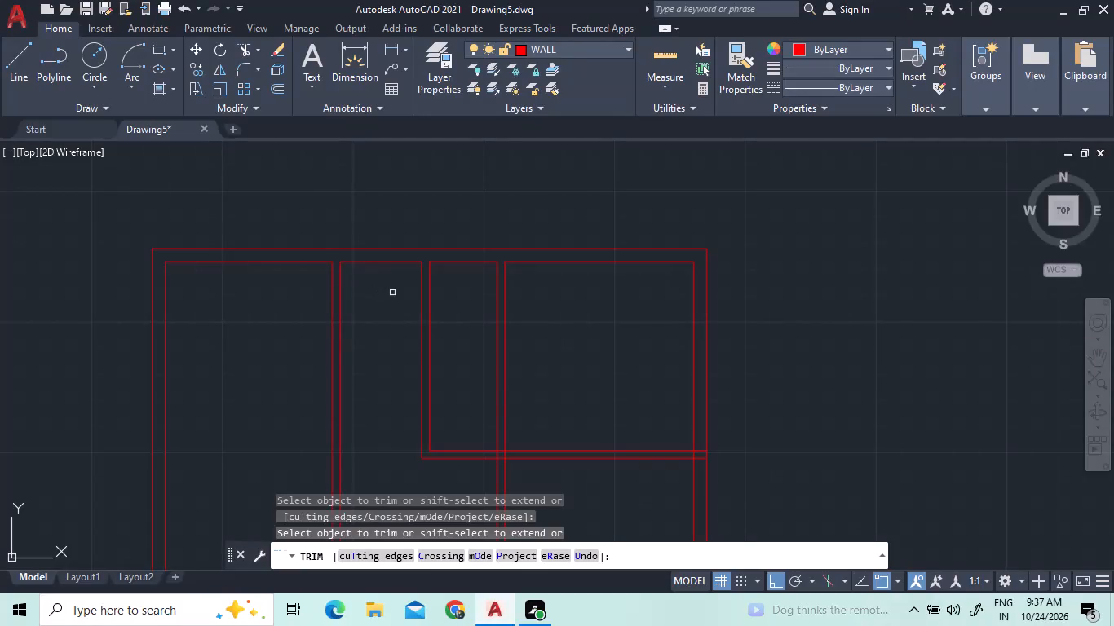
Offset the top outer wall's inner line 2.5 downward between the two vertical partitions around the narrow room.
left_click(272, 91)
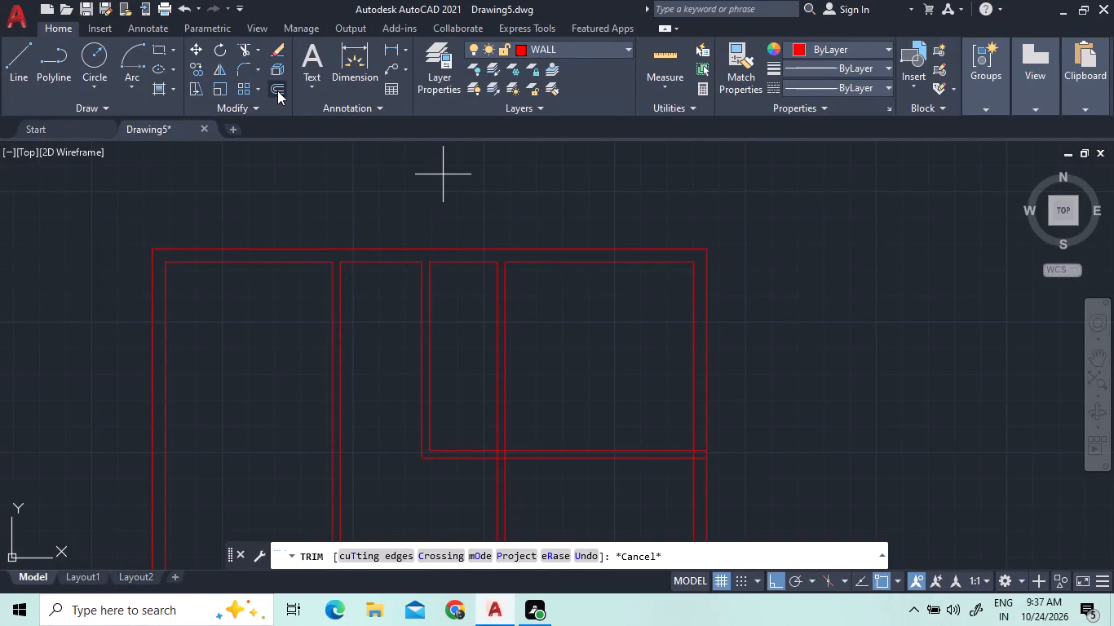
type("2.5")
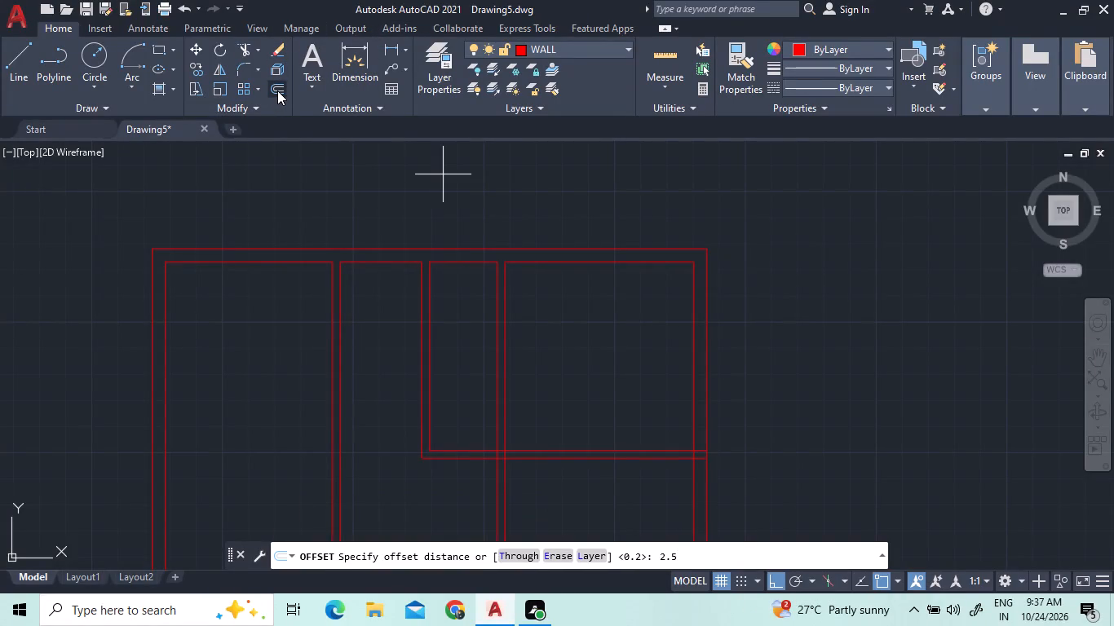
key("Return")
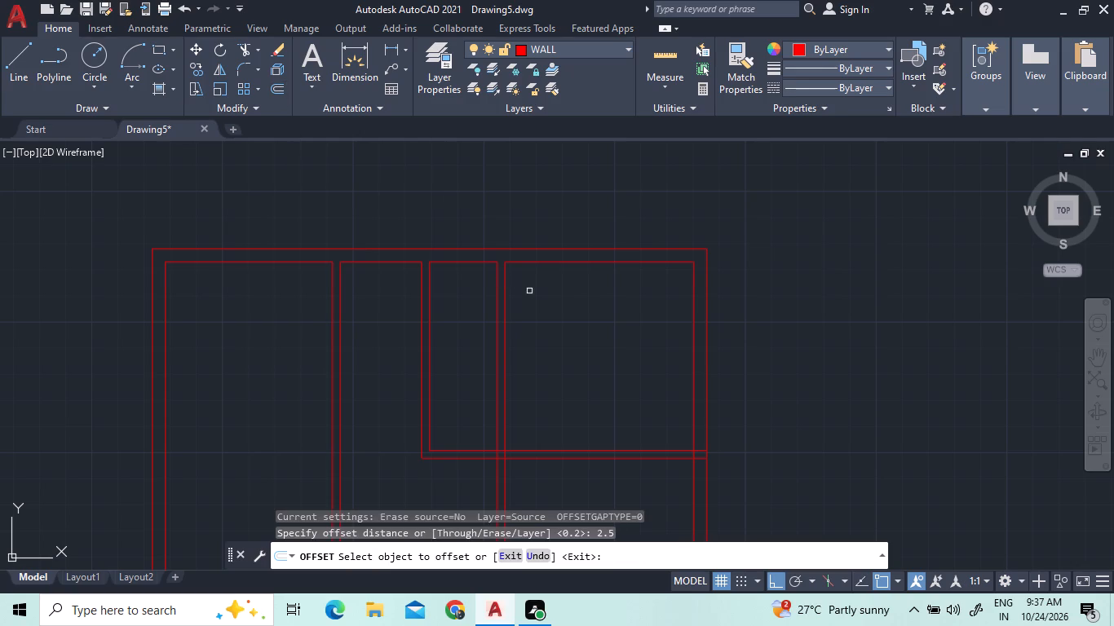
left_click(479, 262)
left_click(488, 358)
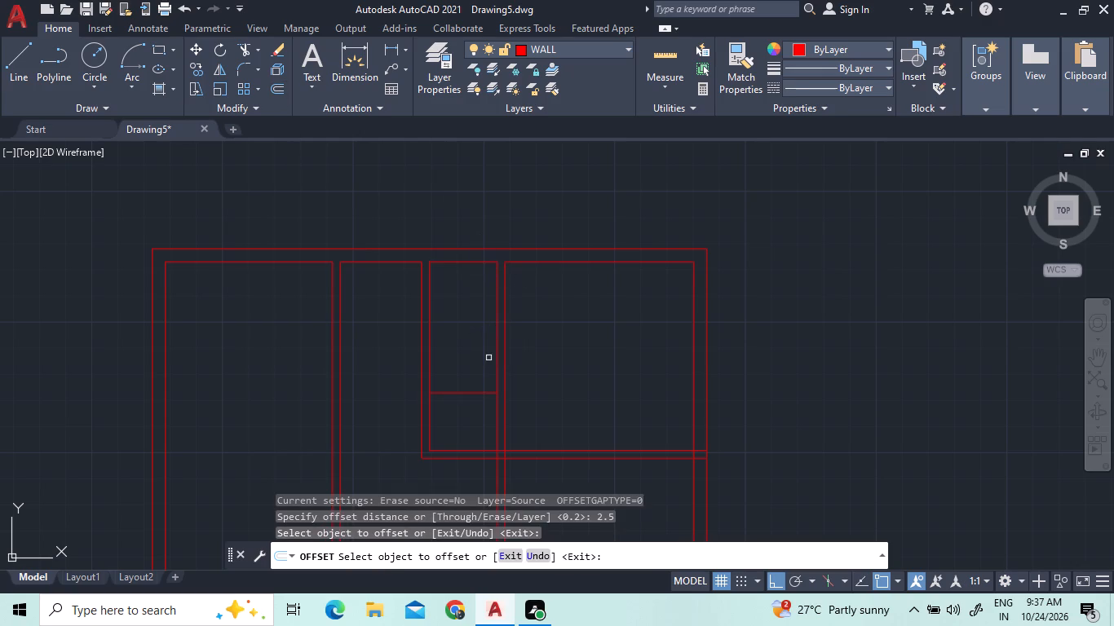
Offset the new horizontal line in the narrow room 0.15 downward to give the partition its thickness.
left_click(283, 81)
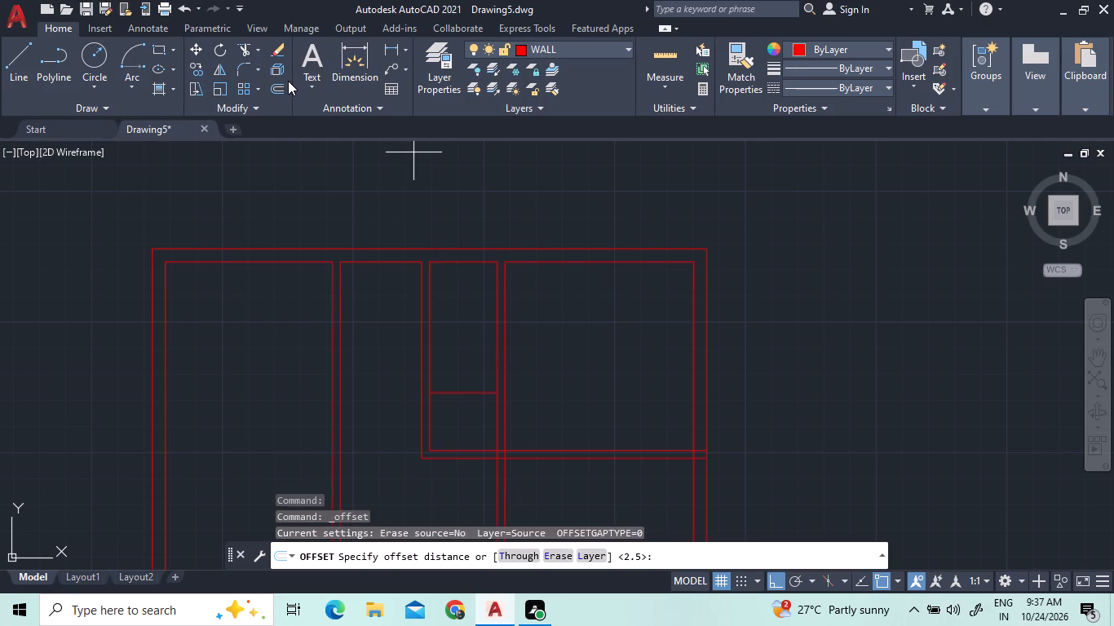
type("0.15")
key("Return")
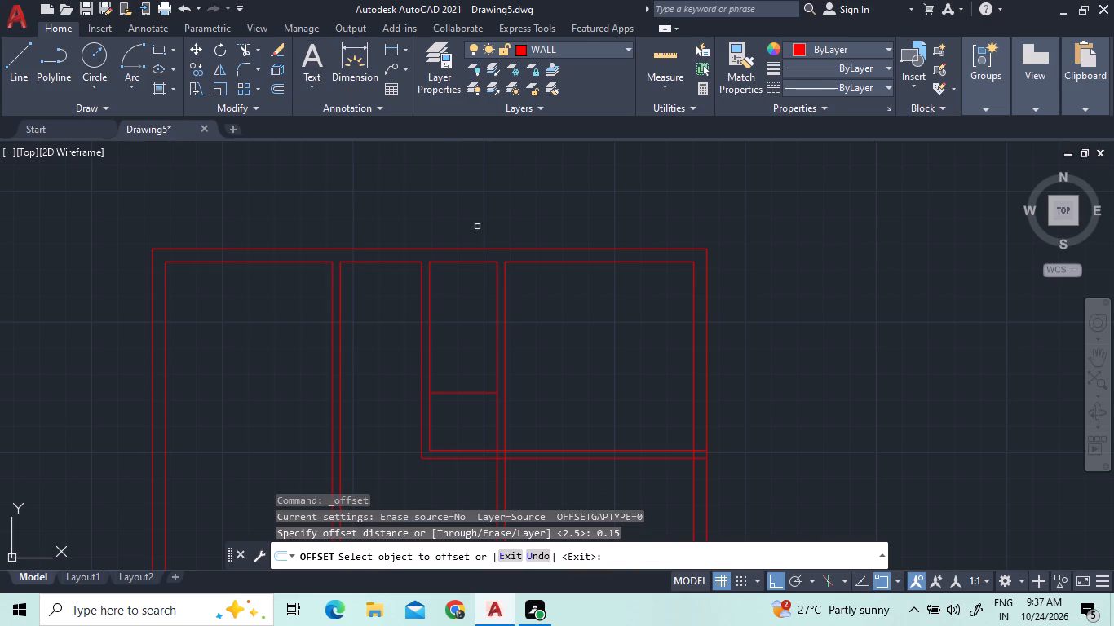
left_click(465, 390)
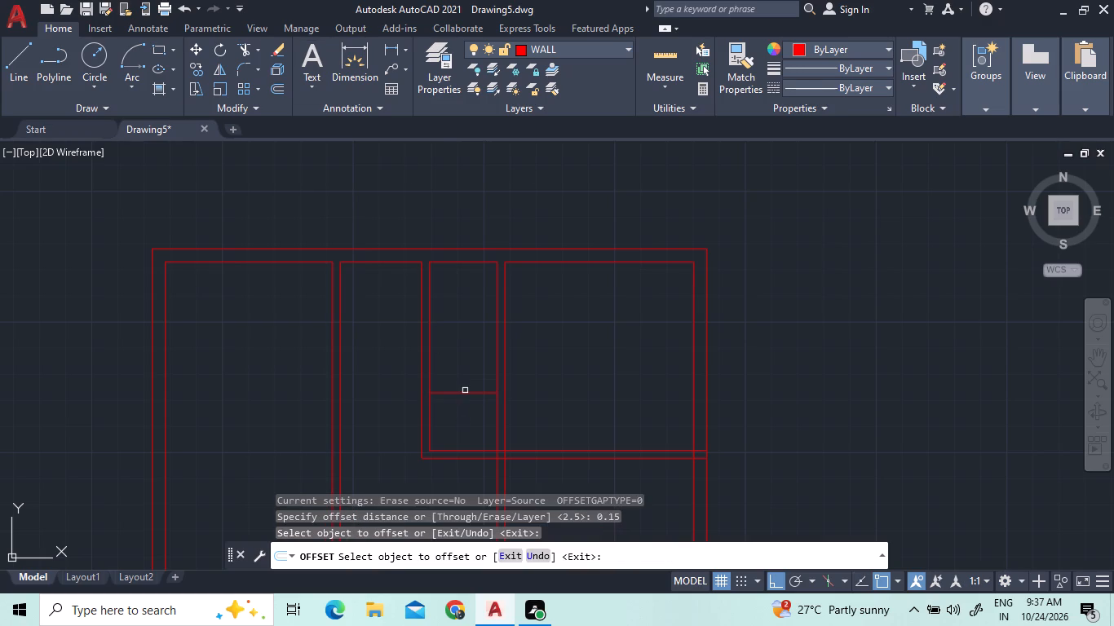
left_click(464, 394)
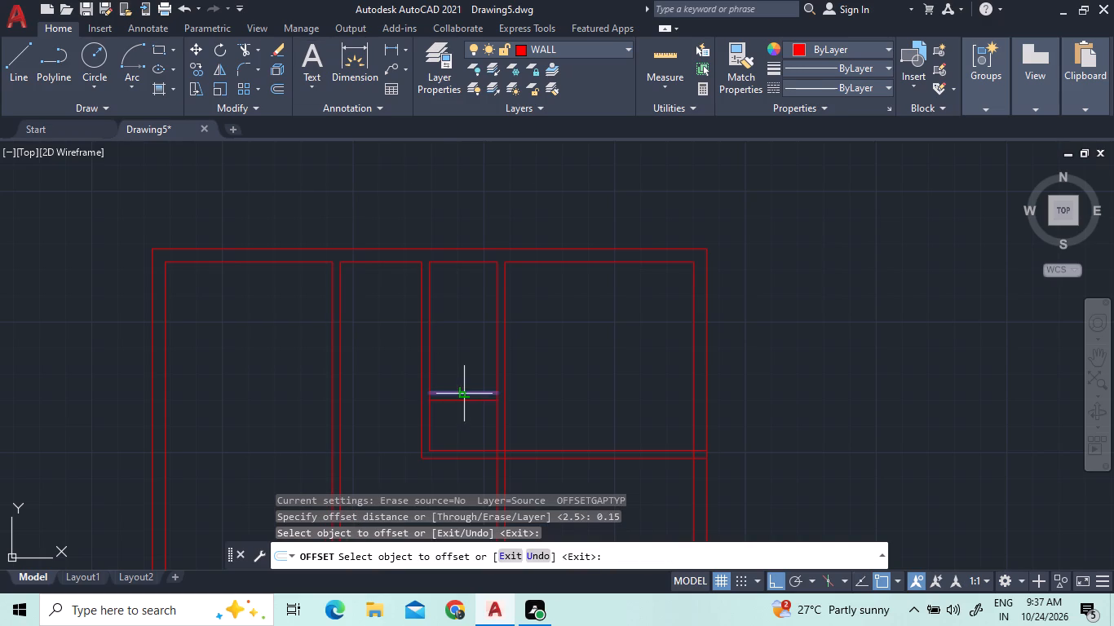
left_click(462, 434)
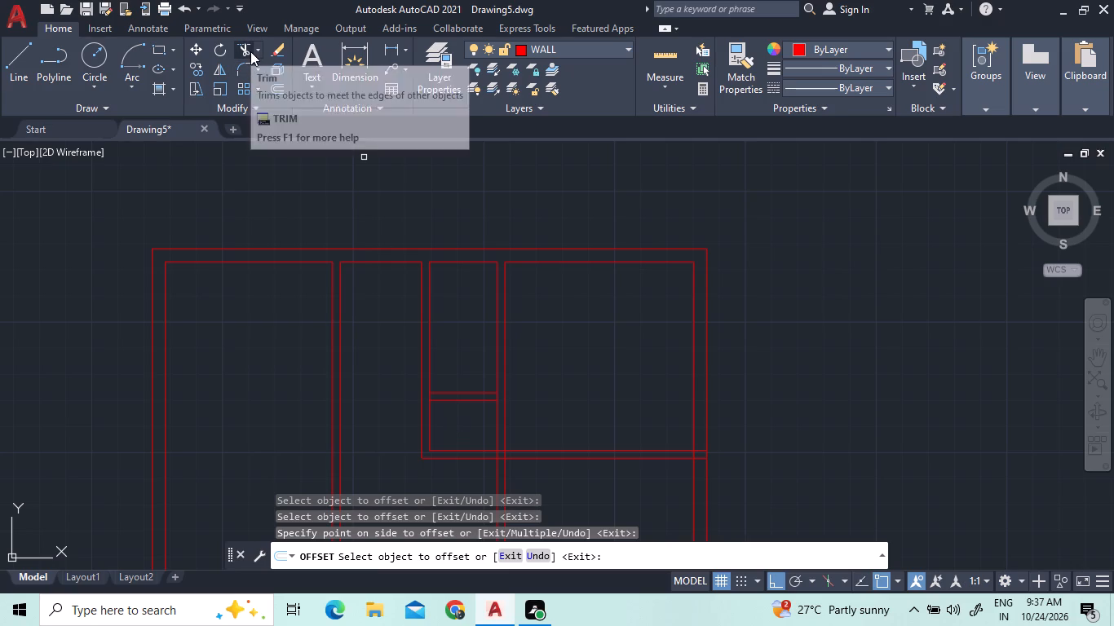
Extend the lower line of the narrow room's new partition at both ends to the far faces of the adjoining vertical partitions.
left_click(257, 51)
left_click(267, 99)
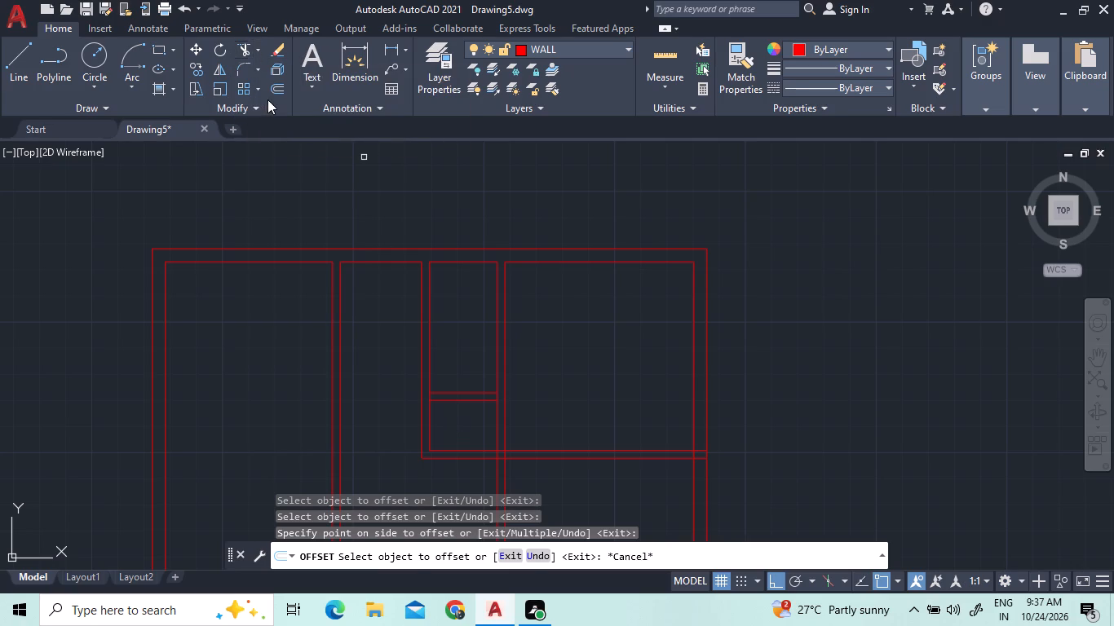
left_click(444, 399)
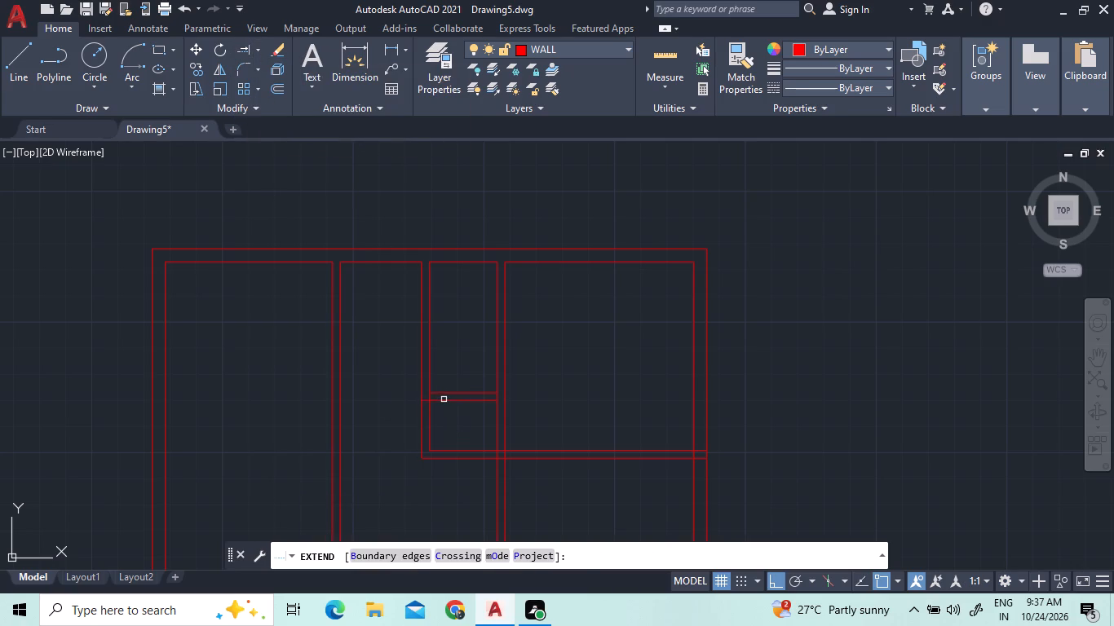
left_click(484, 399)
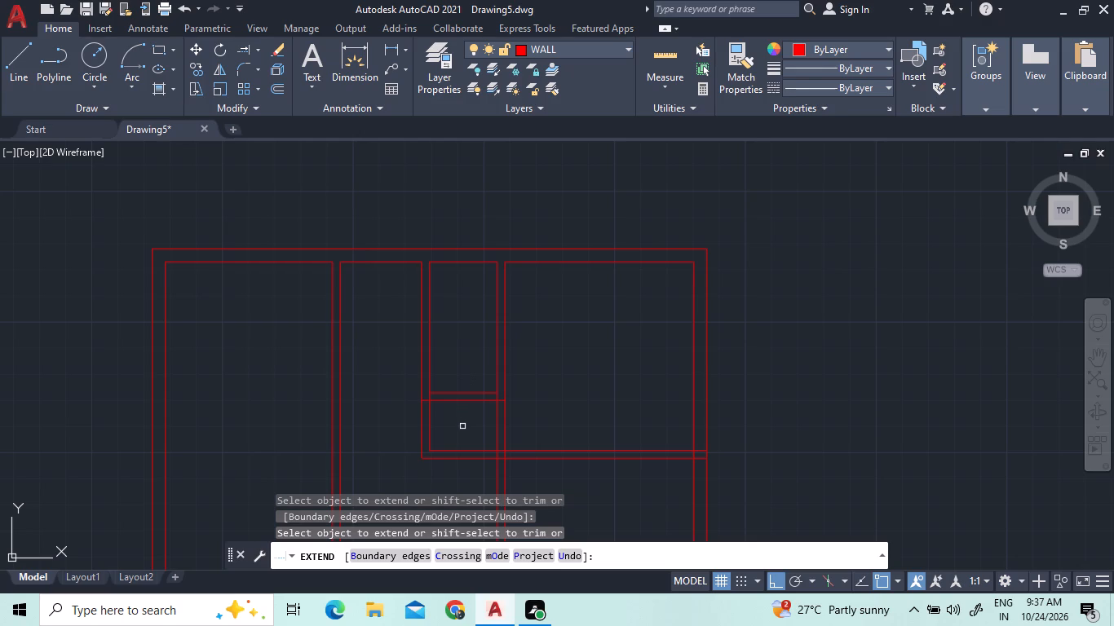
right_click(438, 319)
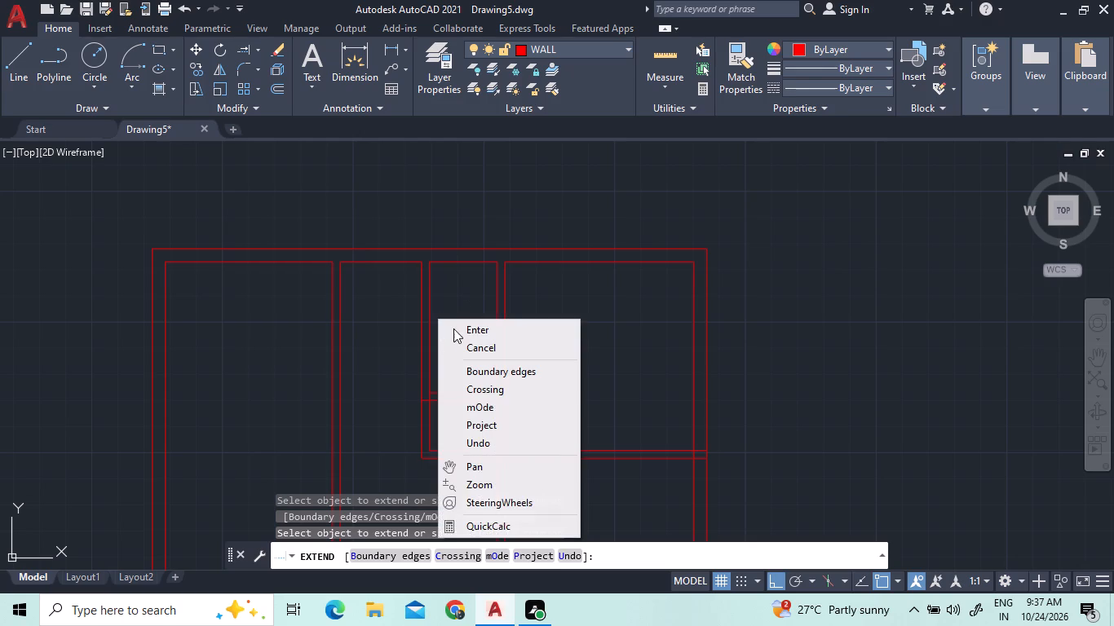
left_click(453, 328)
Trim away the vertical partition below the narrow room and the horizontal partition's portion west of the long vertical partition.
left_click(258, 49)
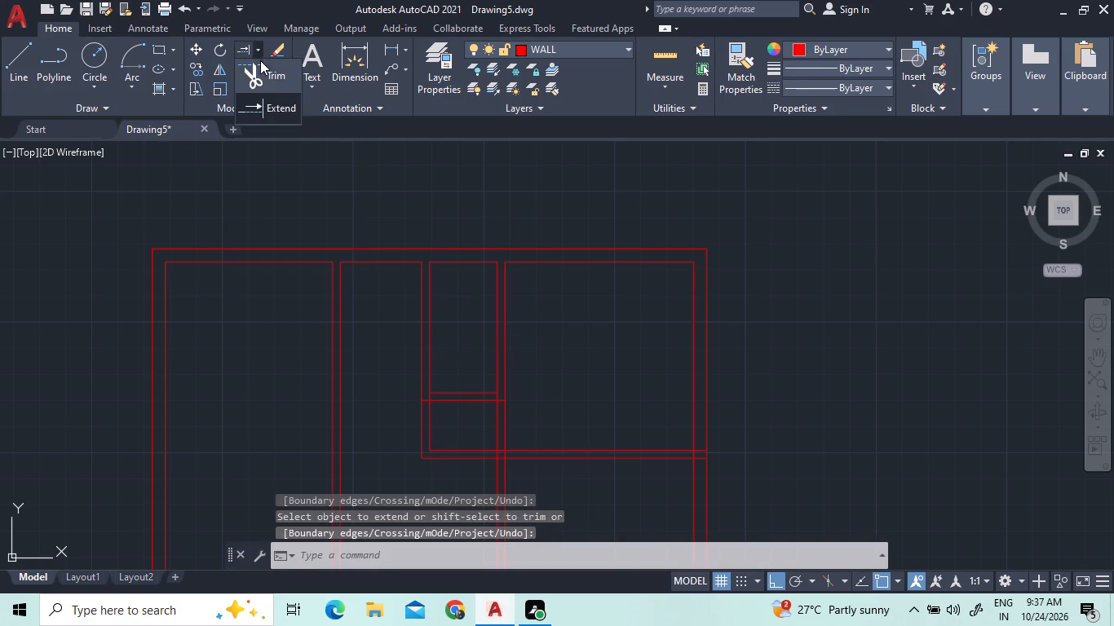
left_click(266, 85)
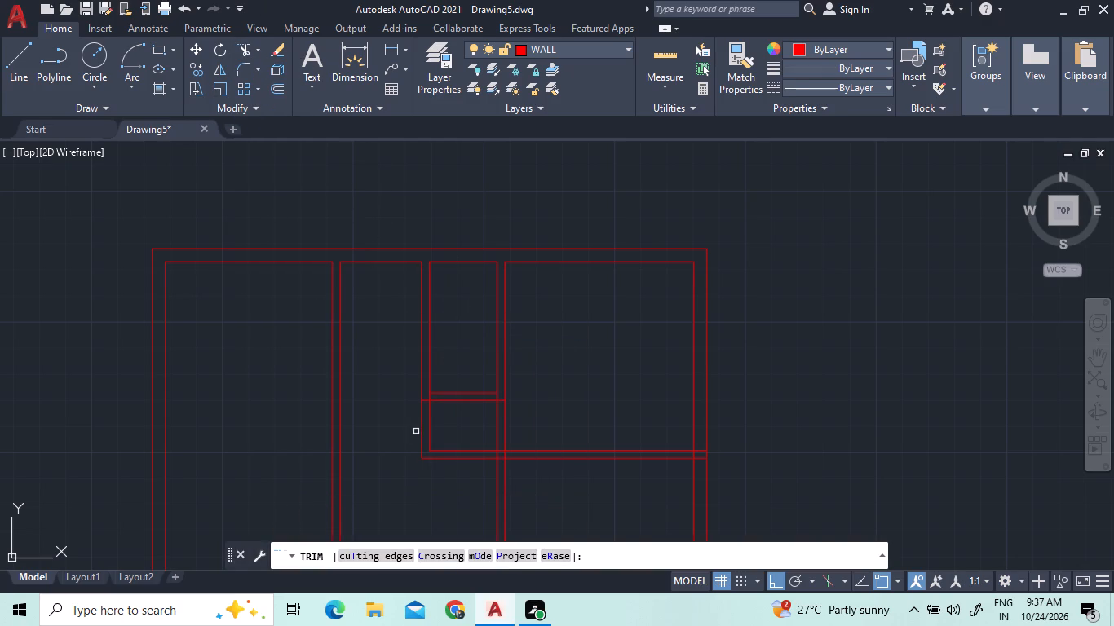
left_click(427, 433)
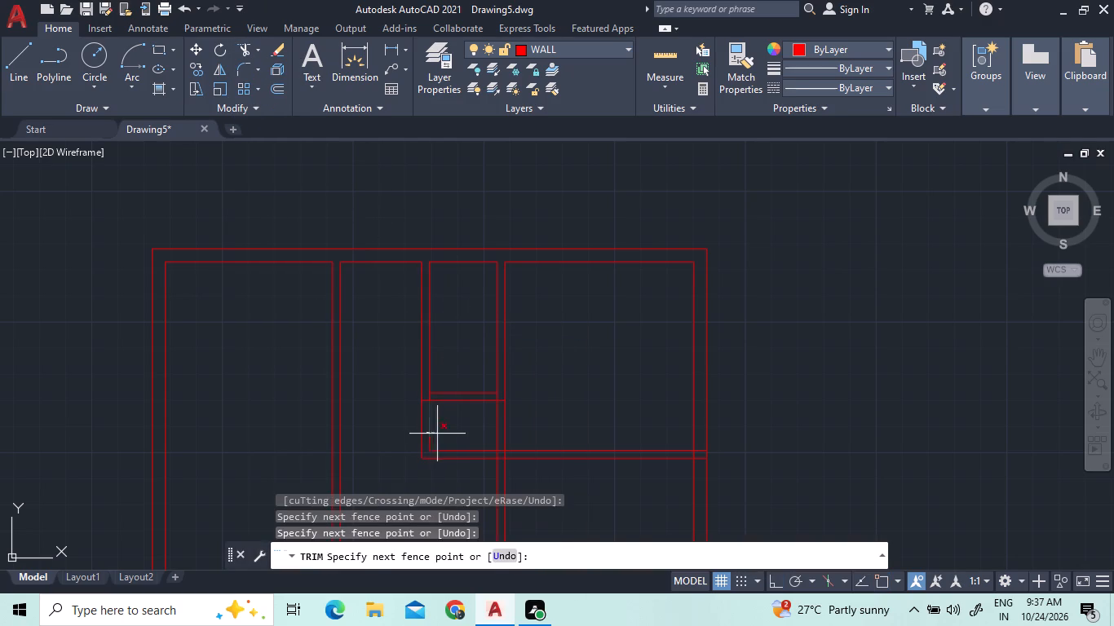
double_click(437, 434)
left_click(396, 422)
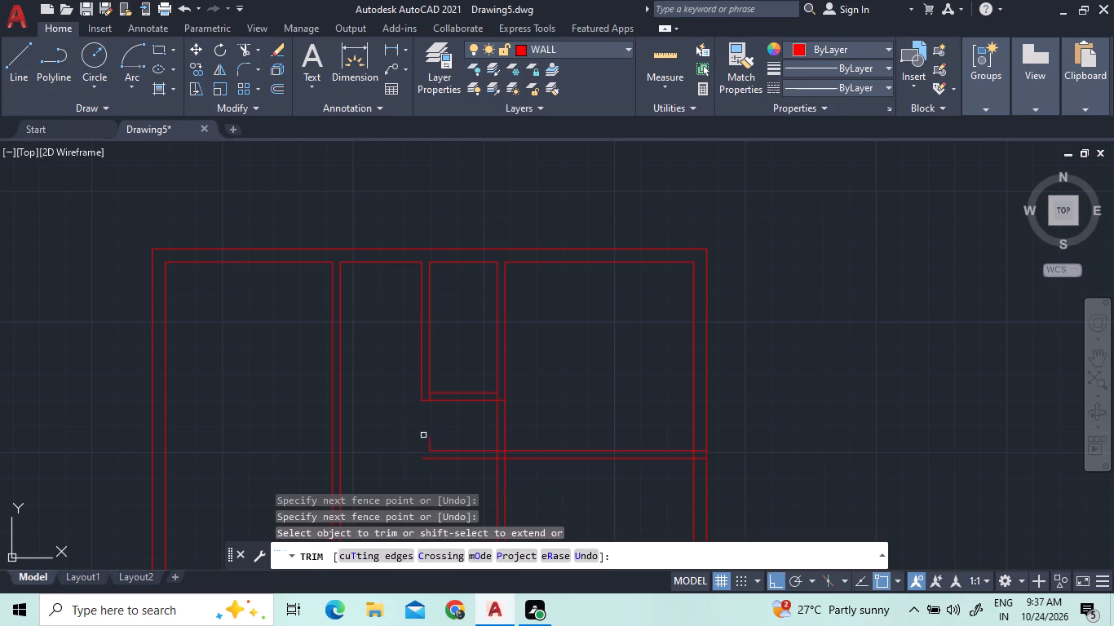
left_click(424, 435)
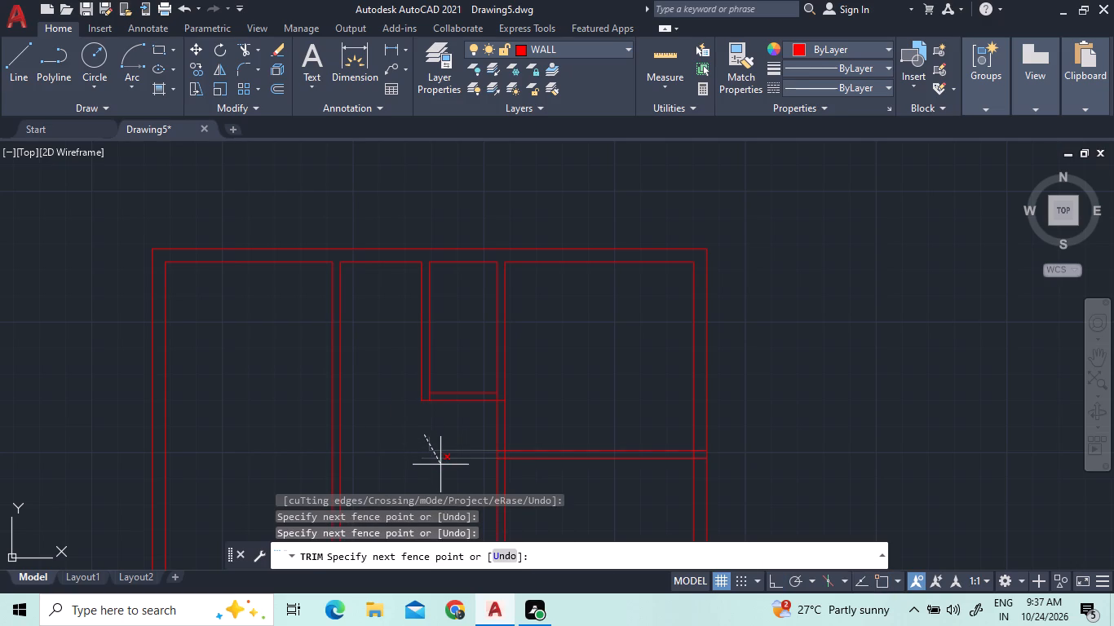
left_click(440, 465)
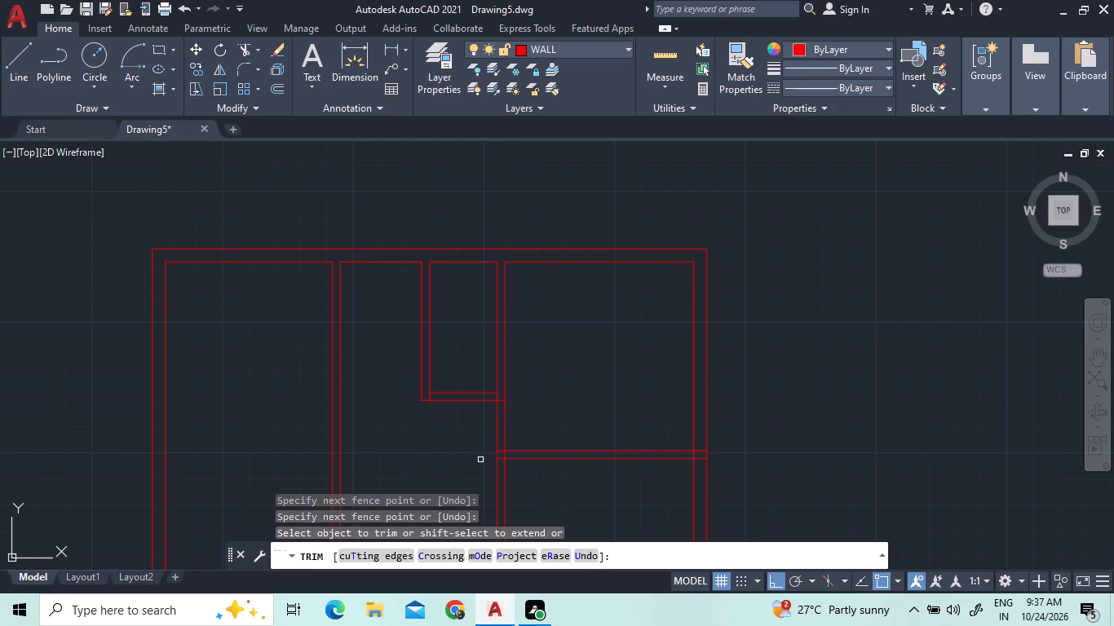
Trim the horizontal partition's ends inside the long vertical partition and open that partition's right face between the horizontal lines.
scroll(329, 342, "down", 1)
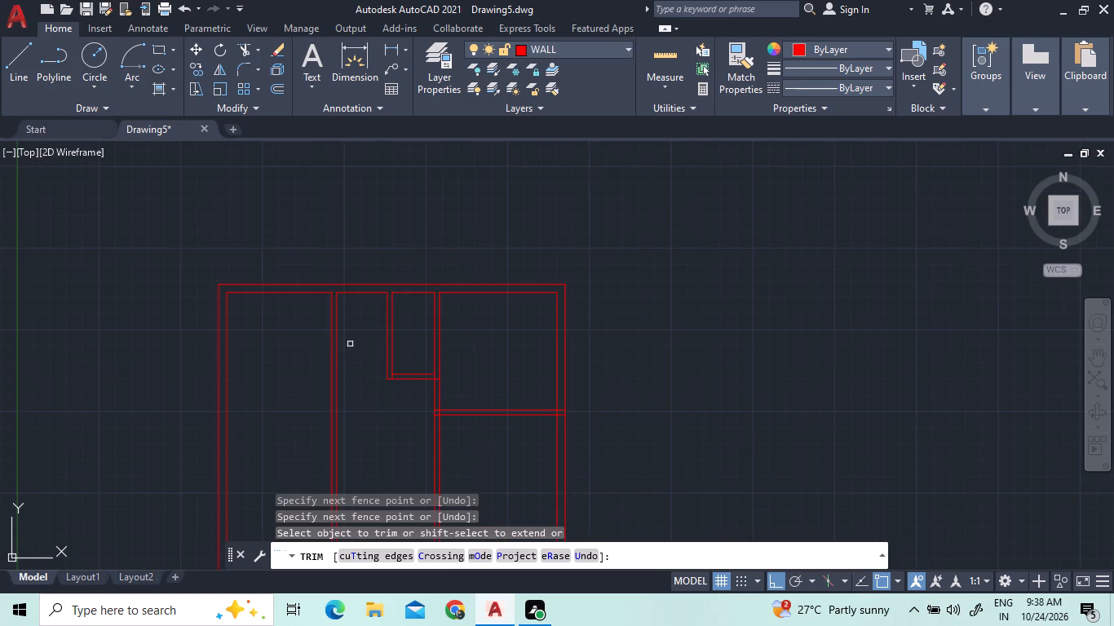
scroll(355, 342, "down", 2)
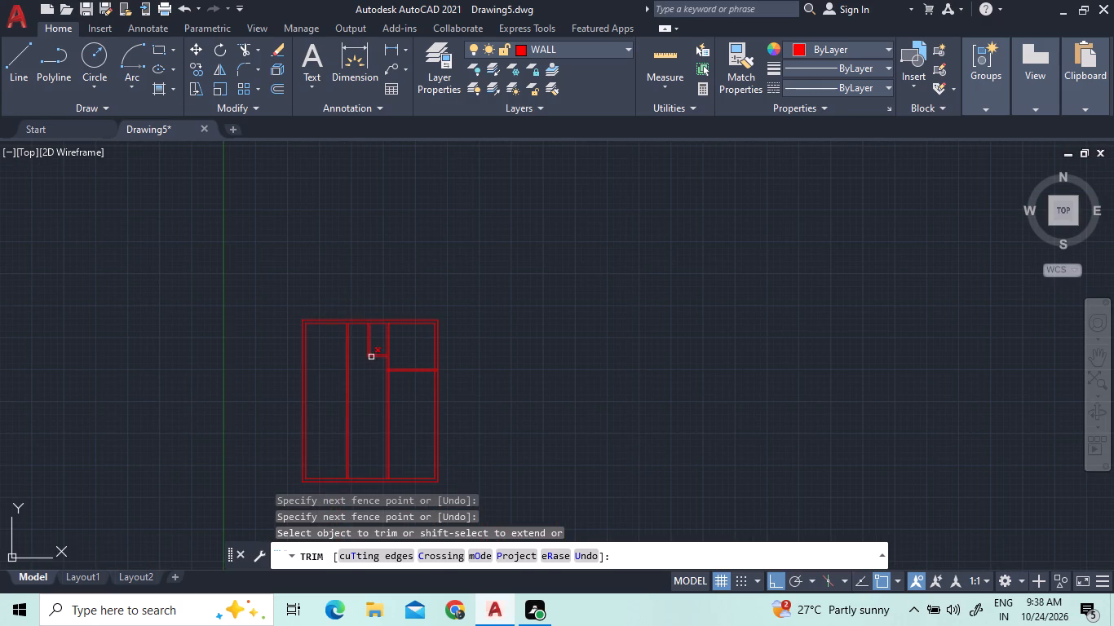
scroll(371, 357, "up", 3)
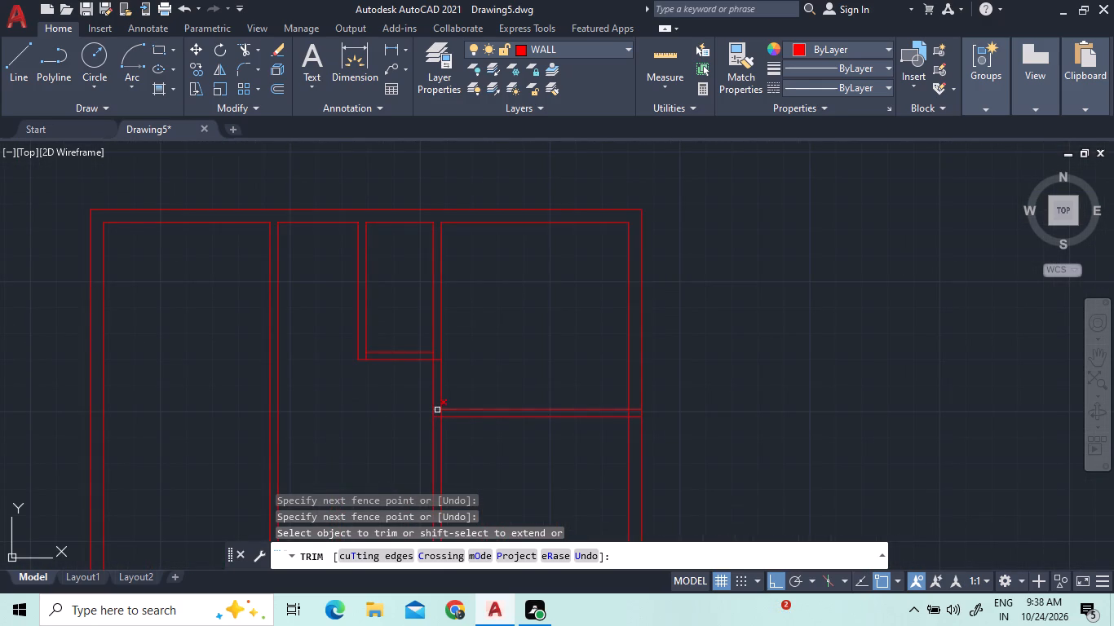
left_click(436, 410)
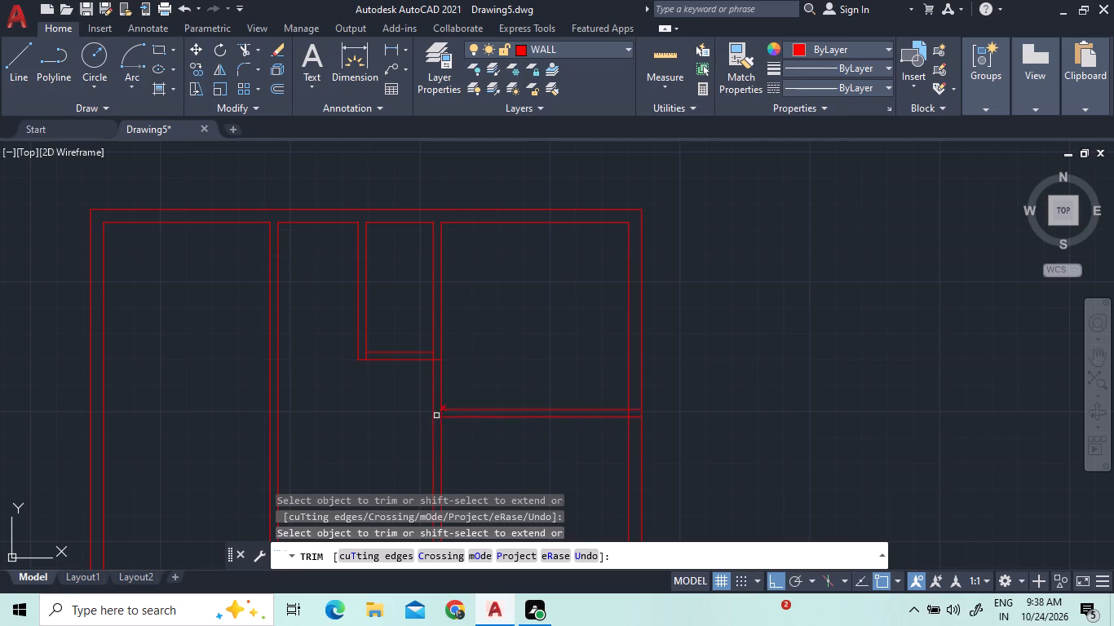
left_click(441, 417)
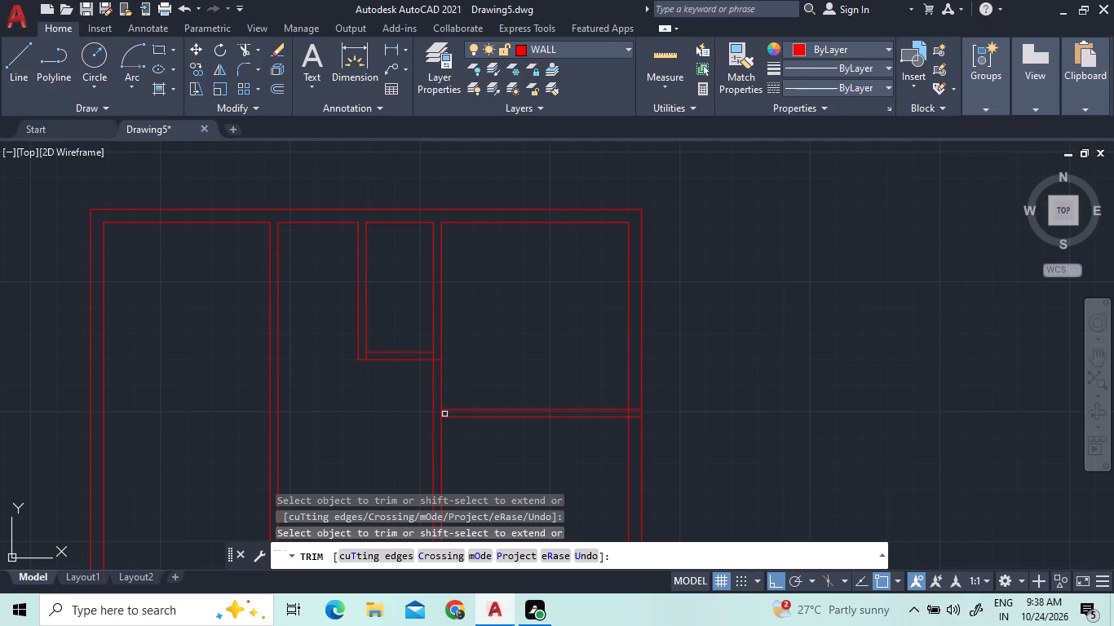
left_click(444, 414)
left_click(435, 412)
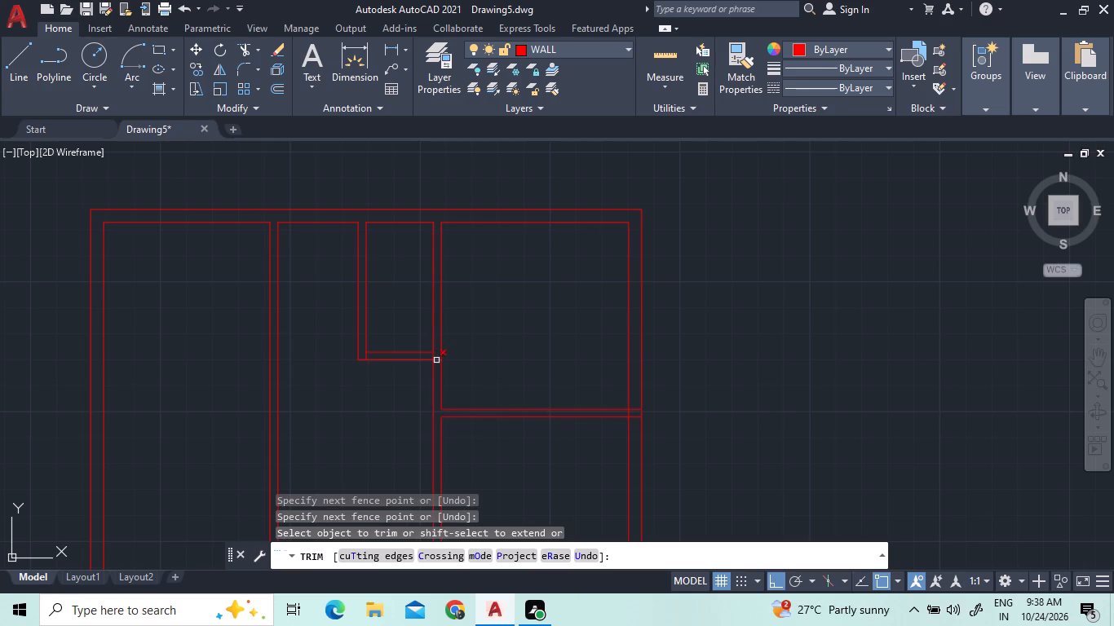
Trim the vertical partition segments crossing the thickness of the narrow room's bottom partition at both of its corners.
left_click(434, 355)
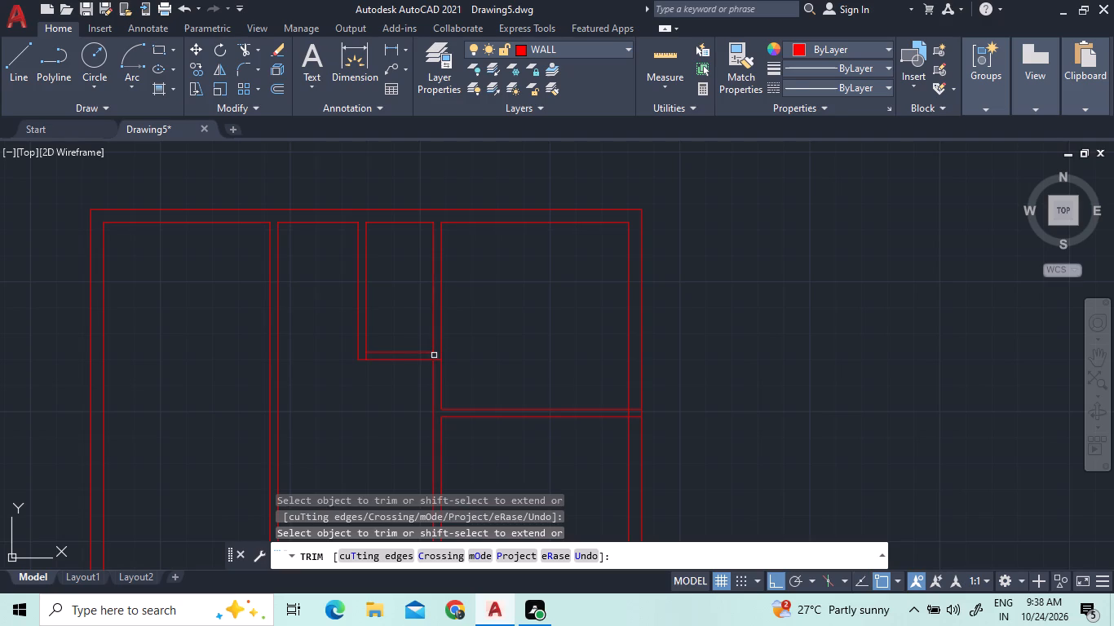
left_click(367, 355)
Measure the inner dimensions of the upper-right room.
left_click(651, 68)
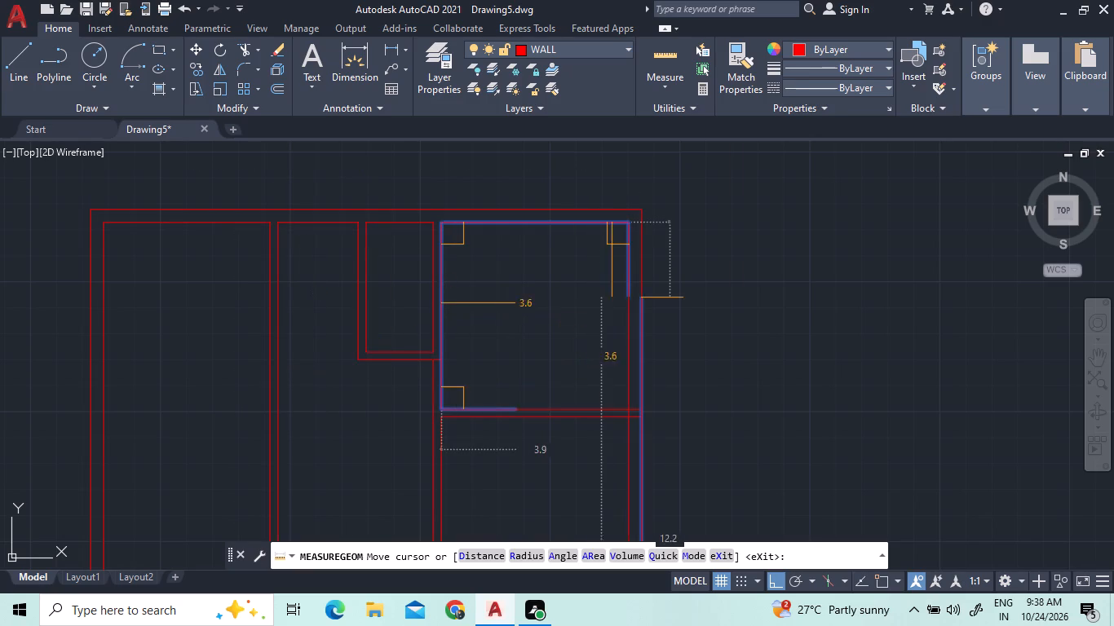
right_click(766, 298)
left_click(768, 298)
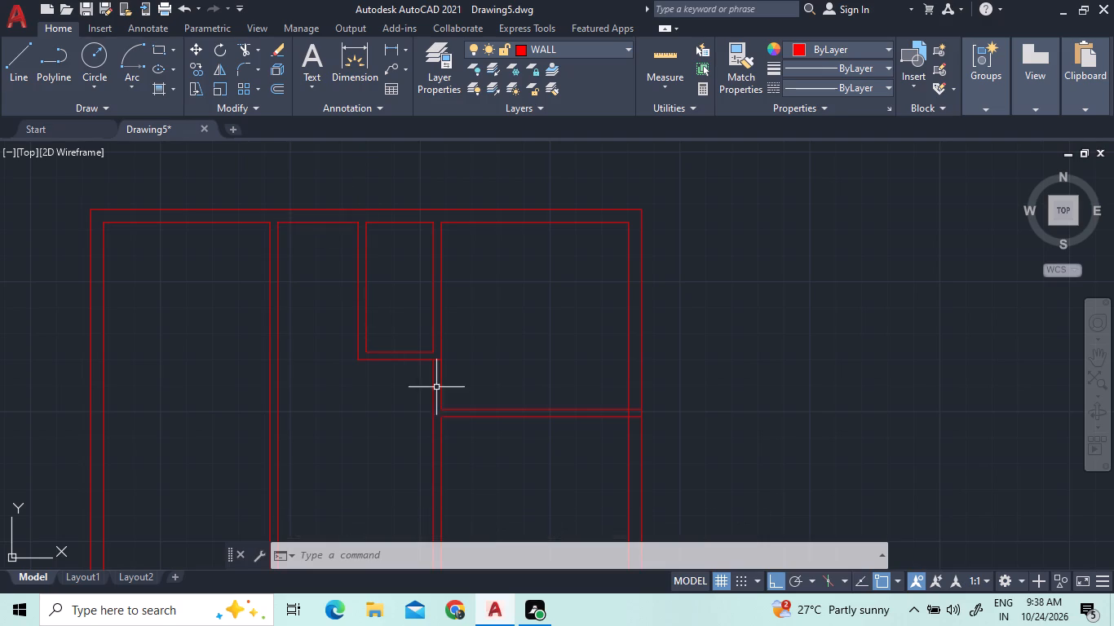
Erase the right outer wall, the right-hand room partitions, the narrow room's walls and the top wall's inner lines above these rooms.
left_click(745, 437)
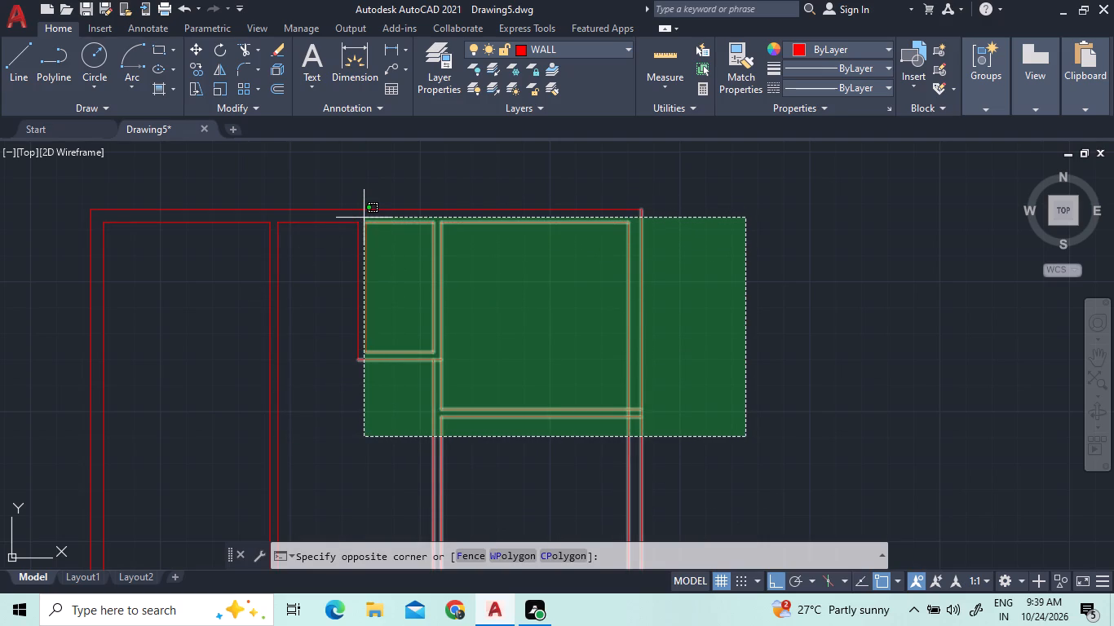
left_click(364, 217)
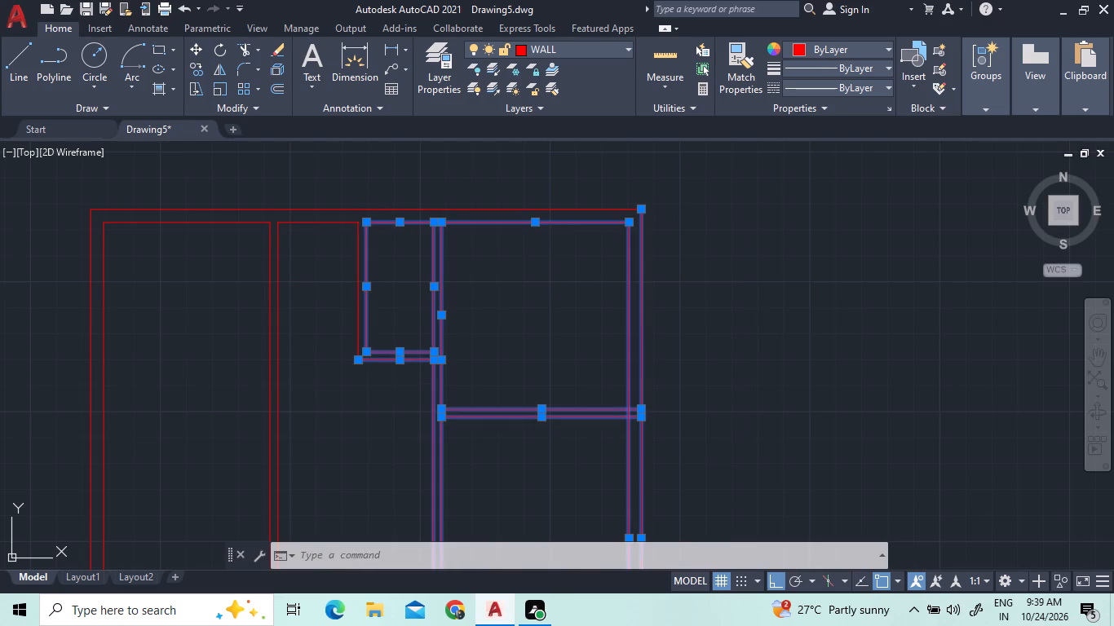
key("Delete")
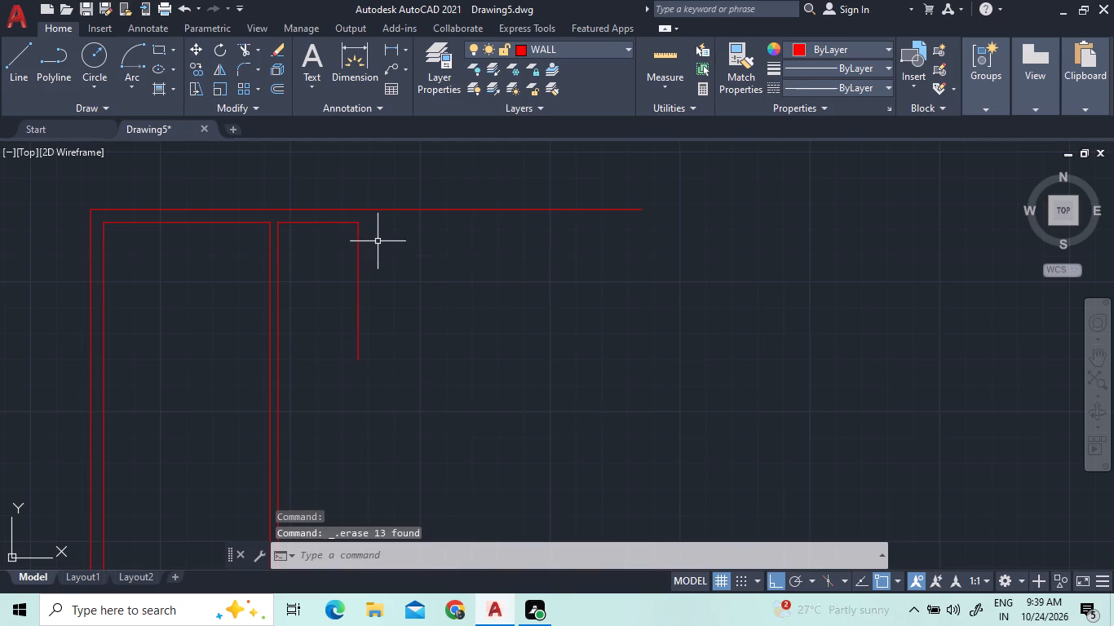
left_click(360, 281)
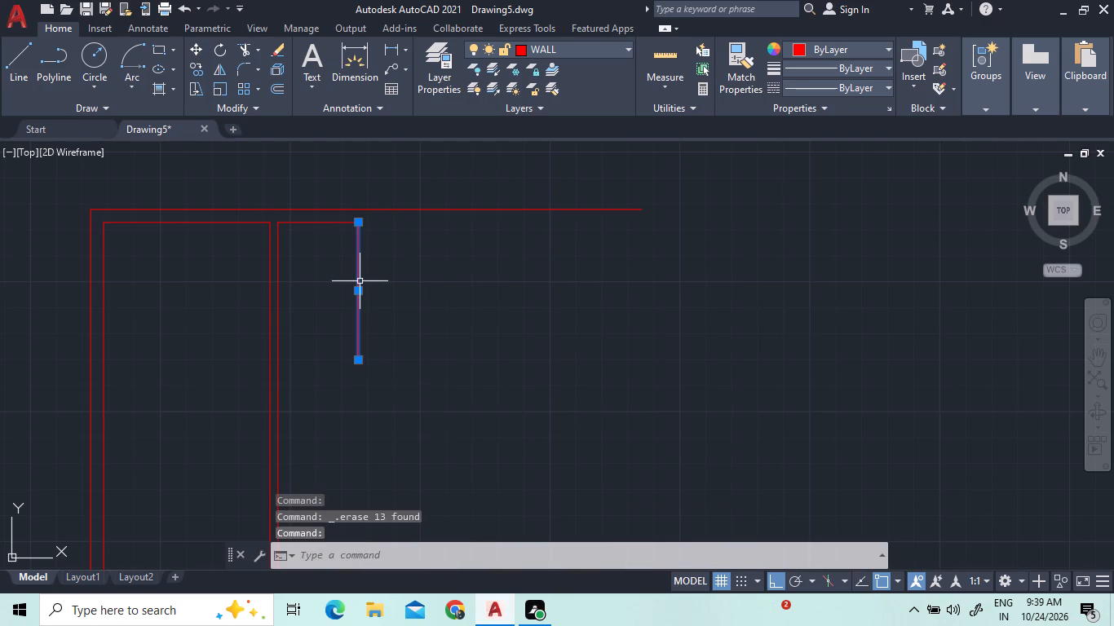
key("Delete")
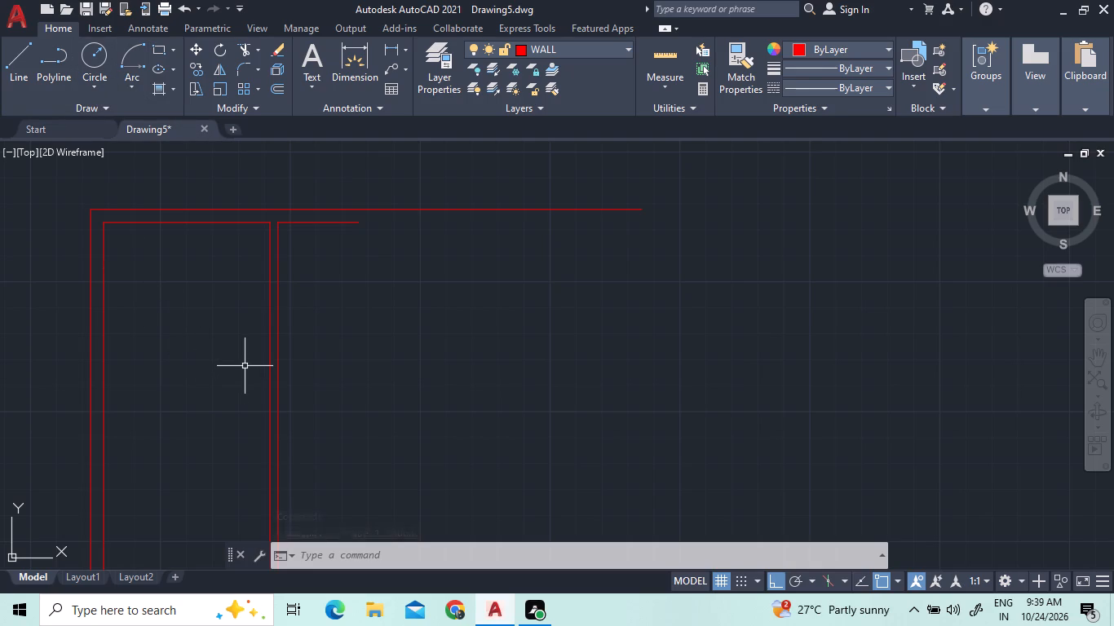
Offset the right face of the vertical partition 2.0 to the right.
left_click(274, 83)
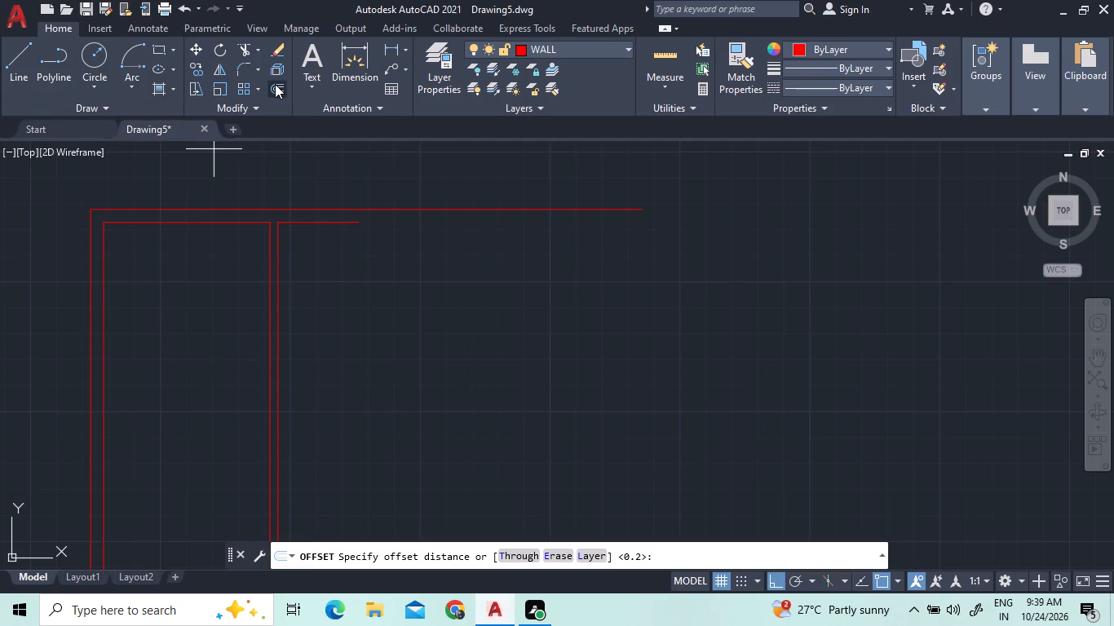
type("2.")
key("0")
key("Return")
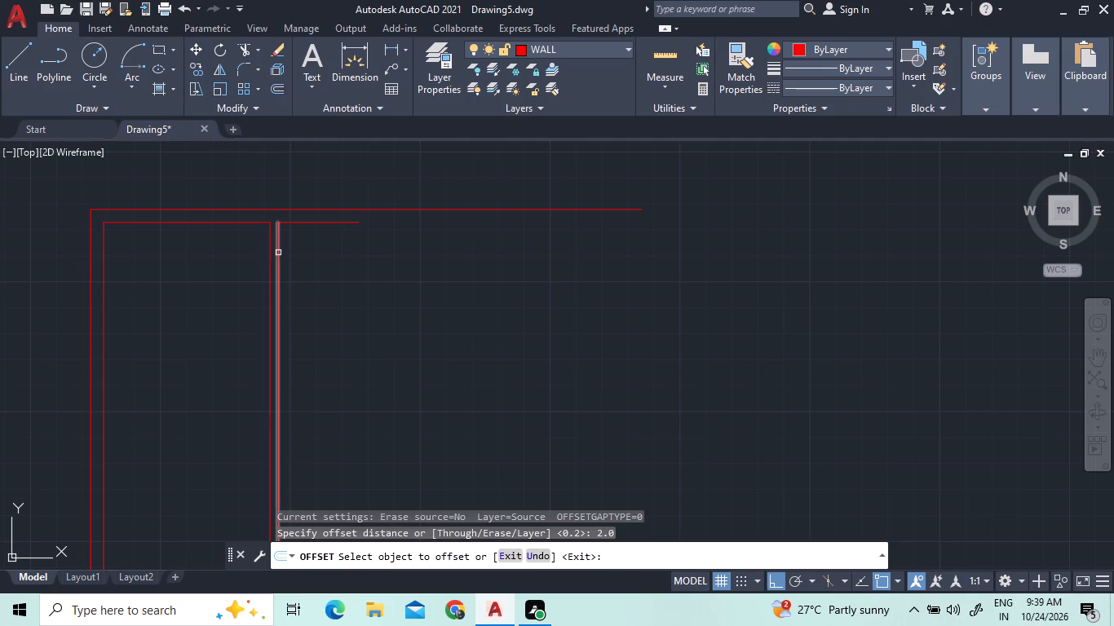
left_click(278, 252)
left_click(298, 256)
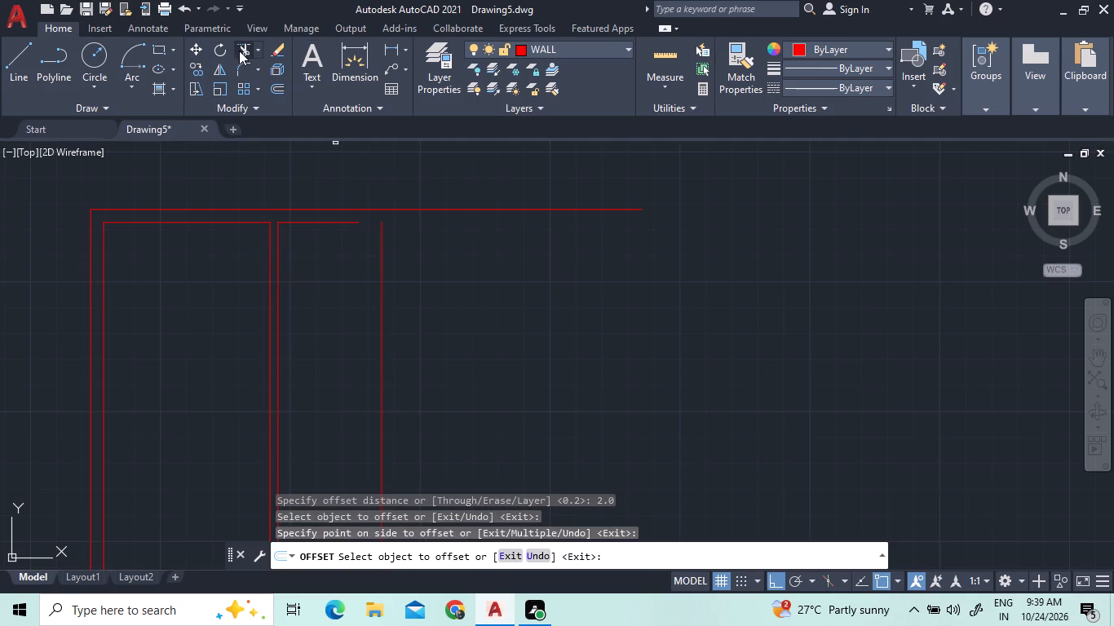
Extend the short inner line of the top wall to the new vertical line.
left_click(254, 54)
left_click(265, 95)
left_click(338, 221)
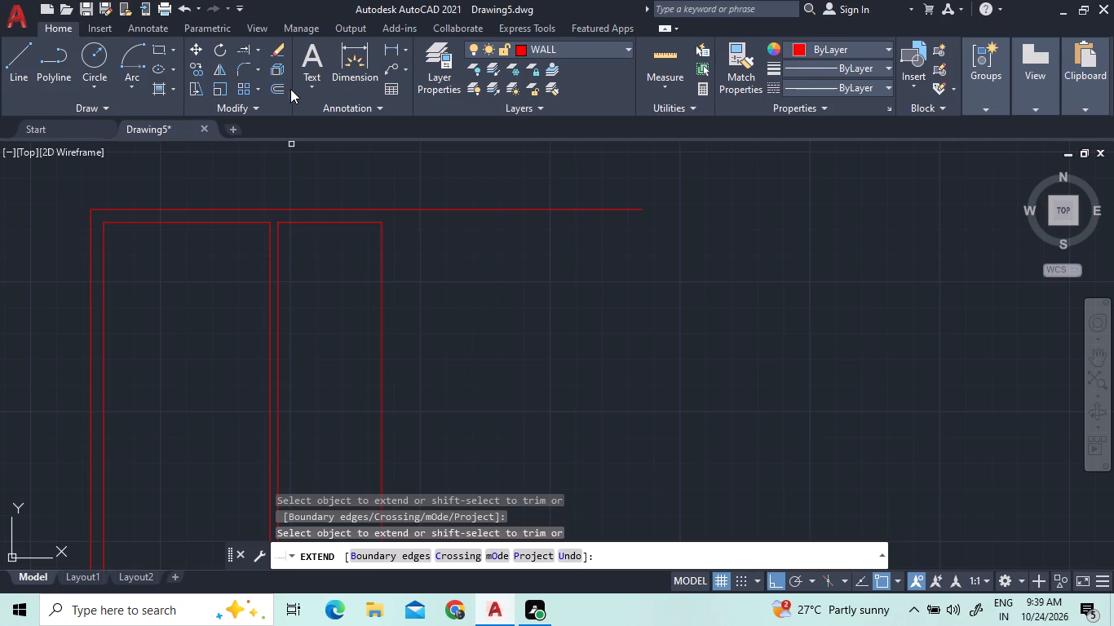
Offset the new vertical line 0.15 to the right to form the second partition's thickness.
left_click(281, 86)
type("0.15")
key("Return")
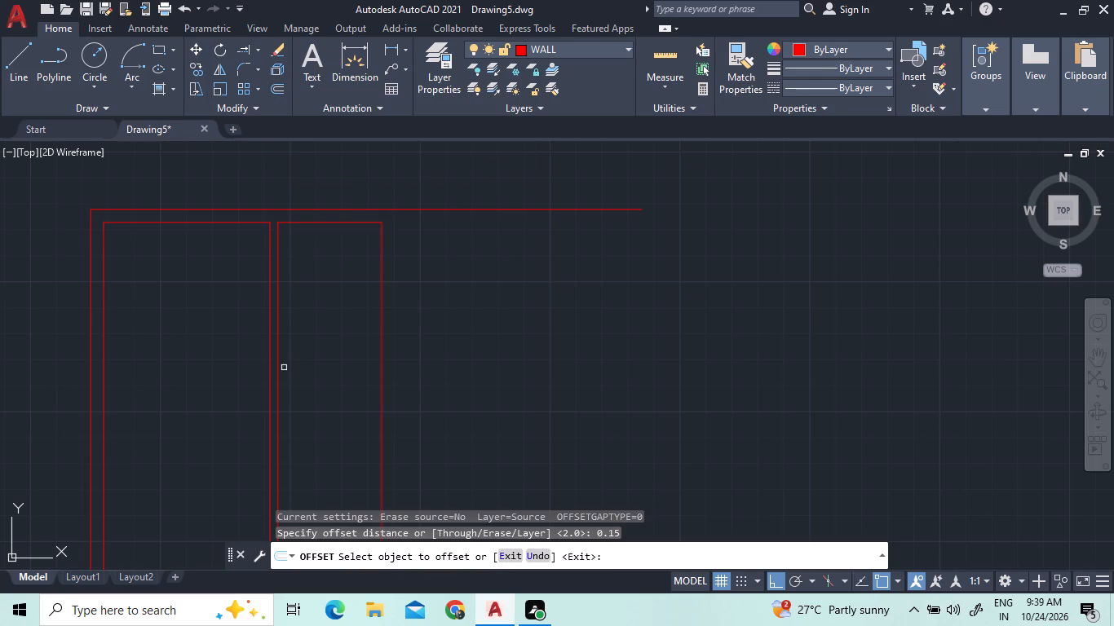
left_click(383, 368)
left_click(398, 369)
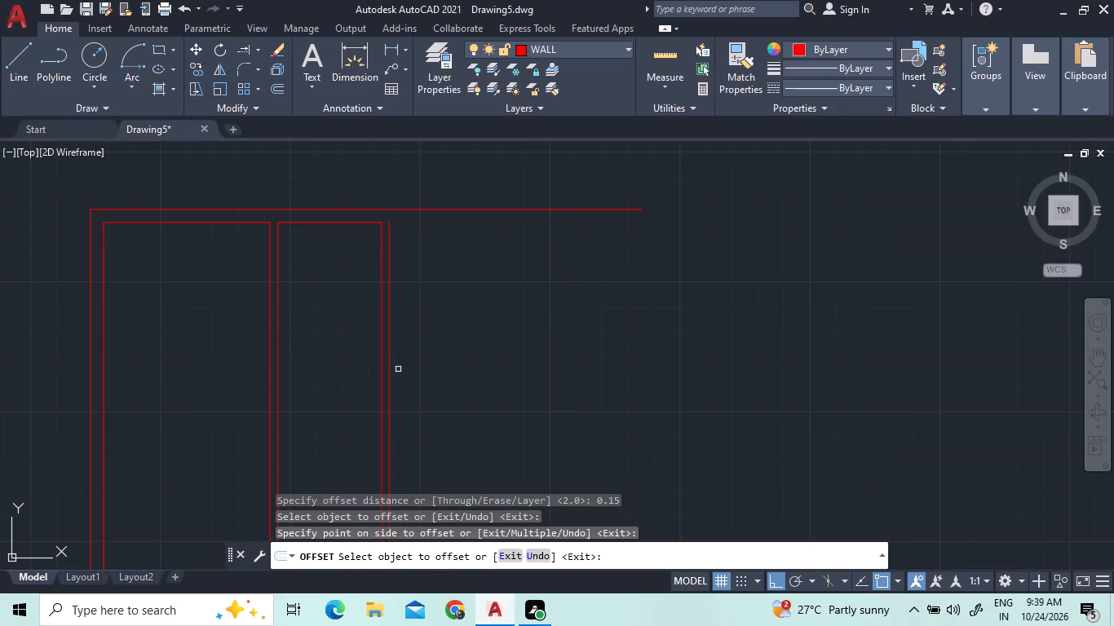
Offset the second partition's right face 3.6 to the right for the outer wall's inner face.
left_click(283, 89)
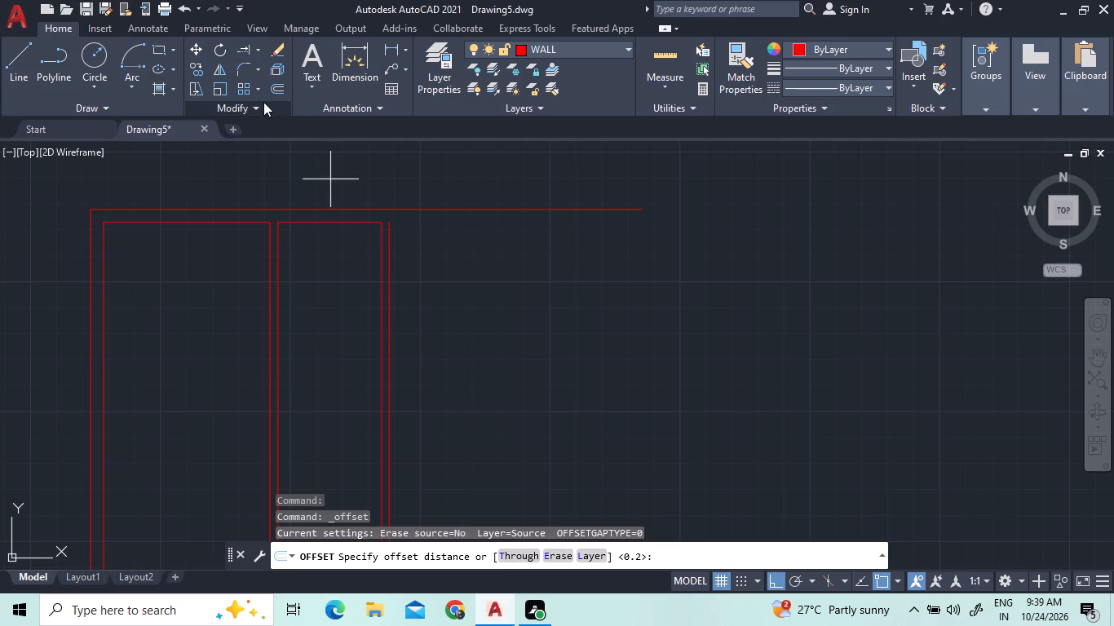
type("3.6")
key("Return")
left_click(389, 297)
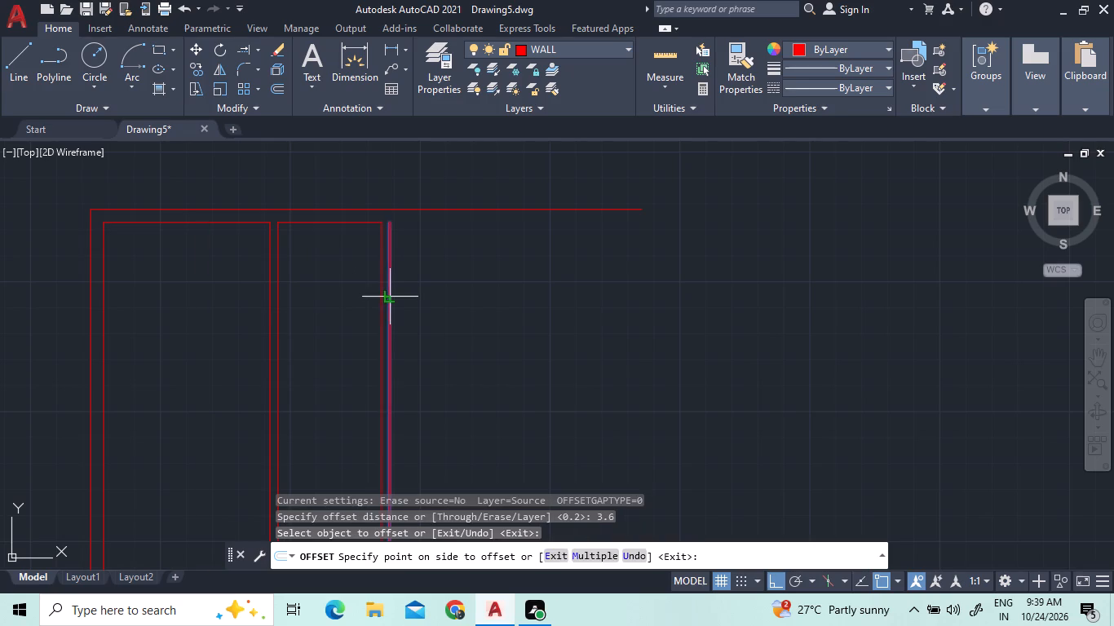
left_click(488, 324)
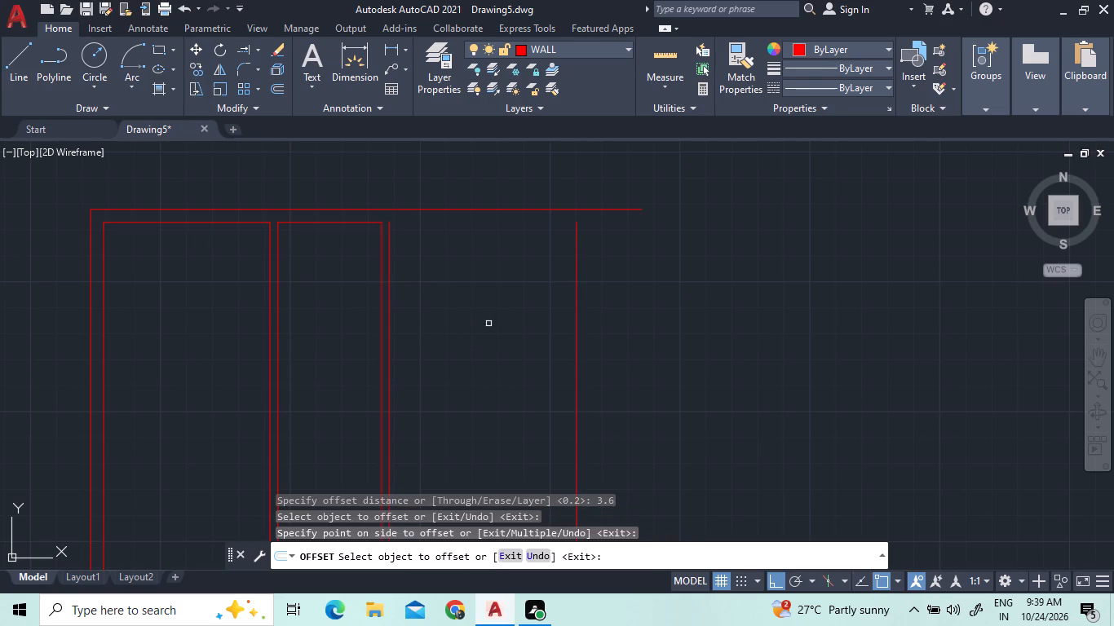
Offset the right wall's inner face 0.25 outward to form the outer wall's thickness.
left_click(278, 86)
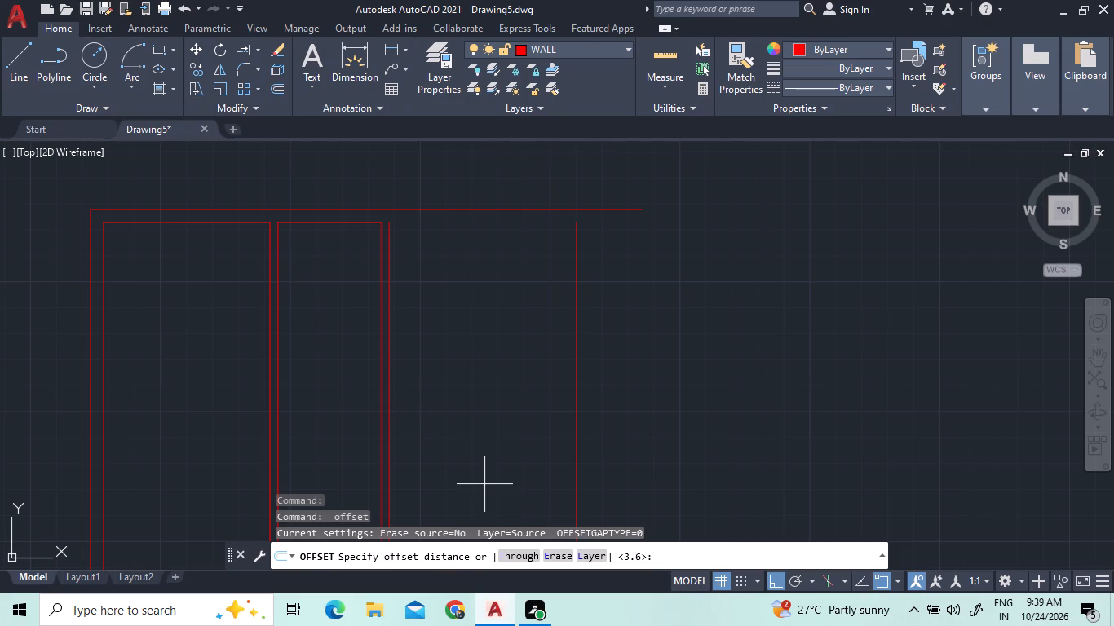
key("0")
type(".15")
key("BackSpace")
key("BackSpace")
type("25")
key("Return")
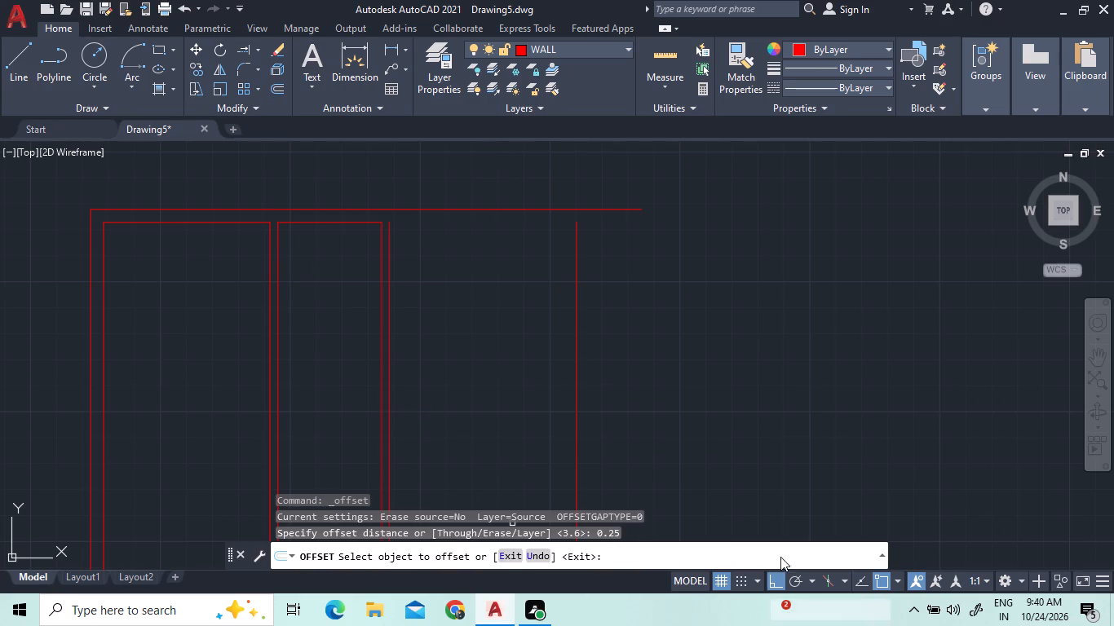
left_click(575, 395)
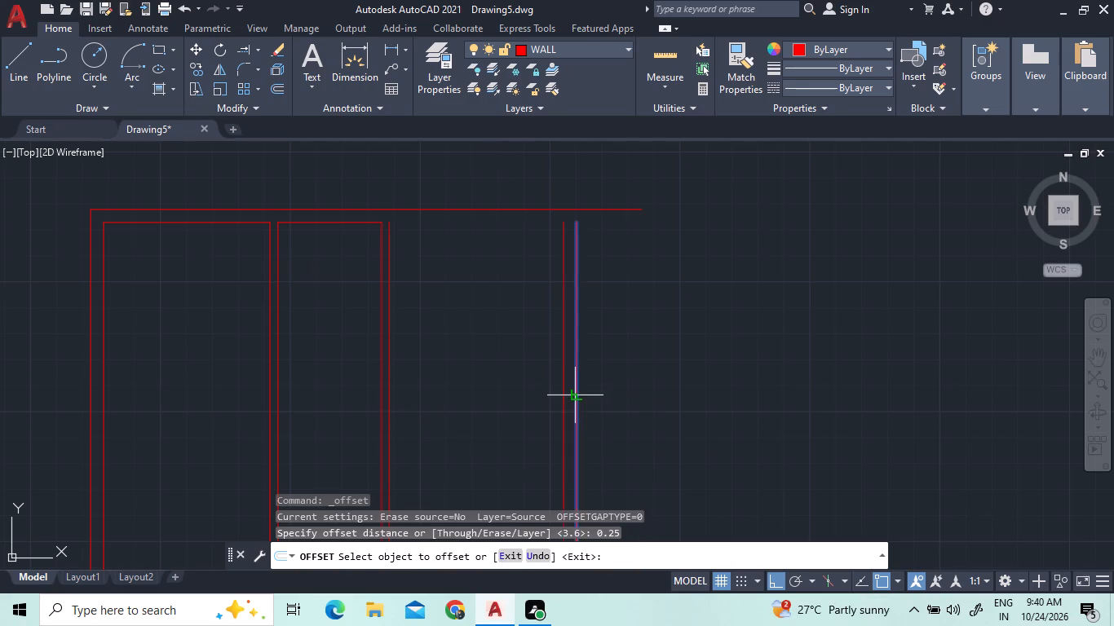
left_click(612, 395)
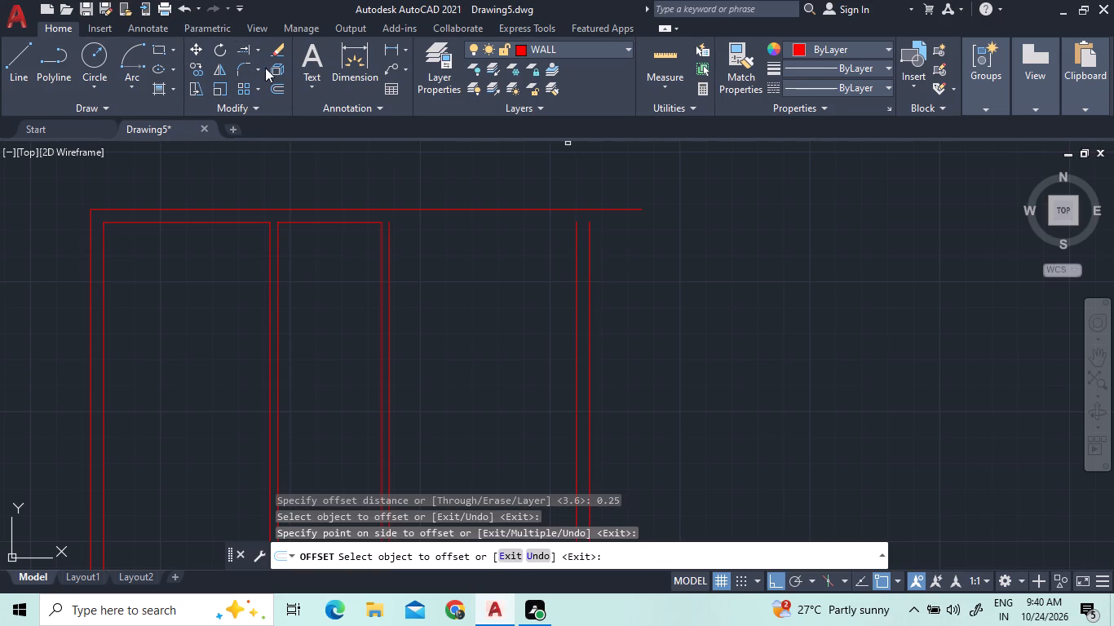
Extend the top wall's inner line to the right wall's outer face, and that outer face up to the top wall's outer line.
left_click(241, 46)
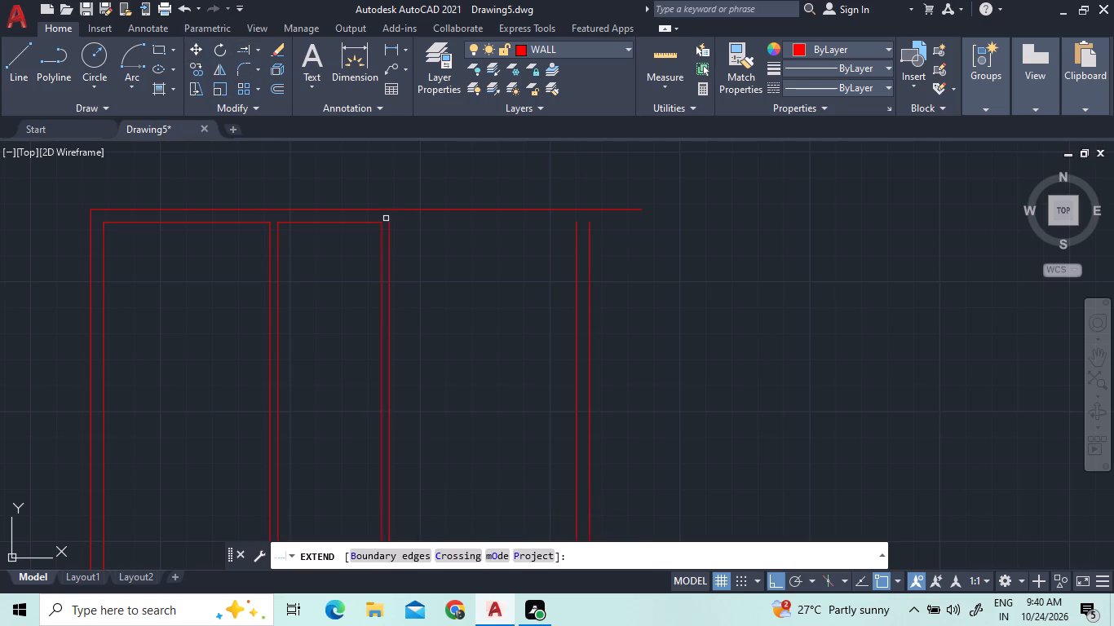
left_click(376, 220)
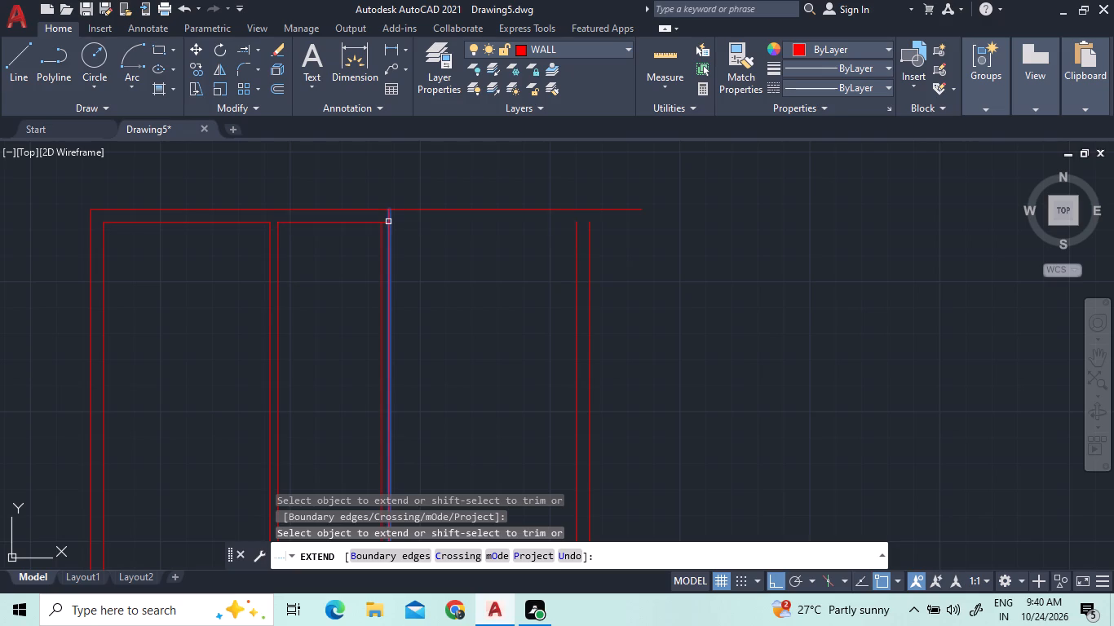
left_click(387, 220)
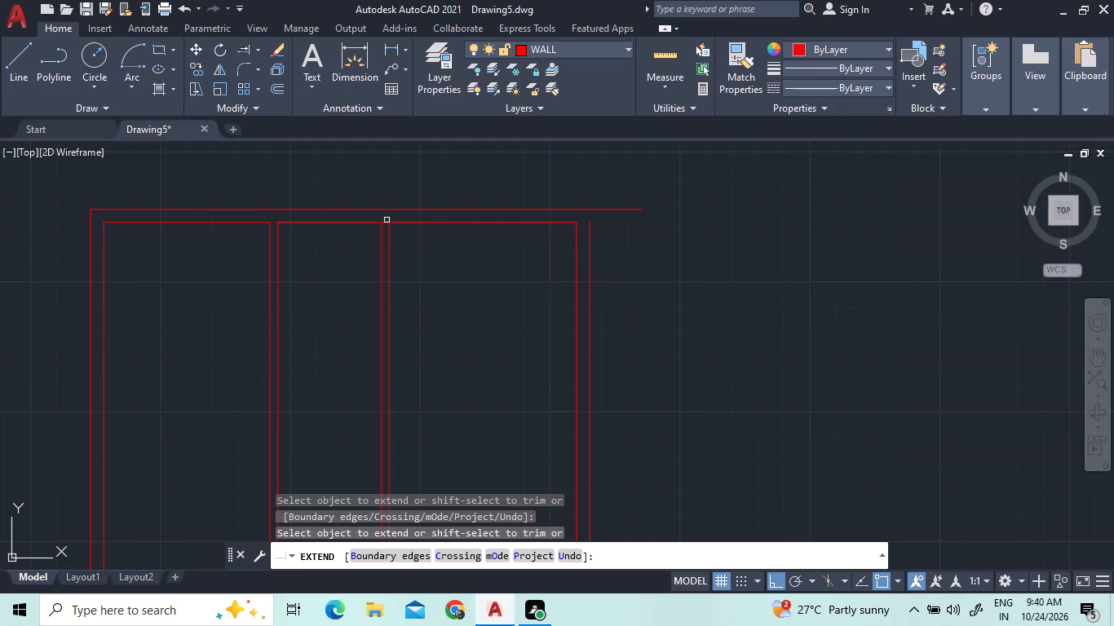
left_click(503, 223)
left_click(589, 261)
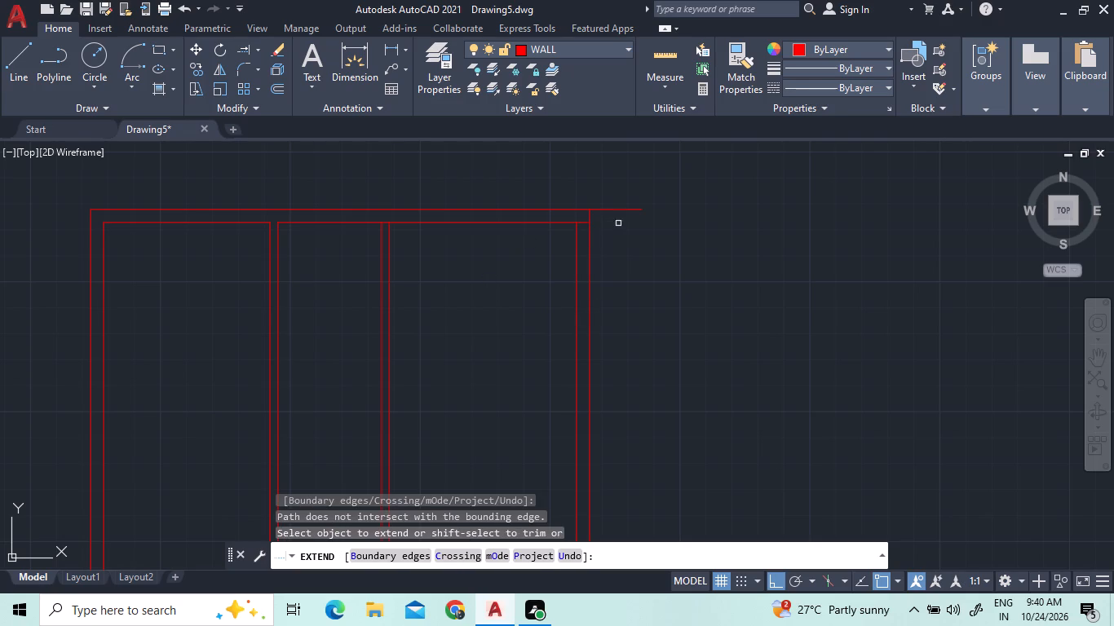
Trim the top outer line's overhang past the right wall and the inner line's pieces inside the right wall and second partition.
left_click(252, 52)
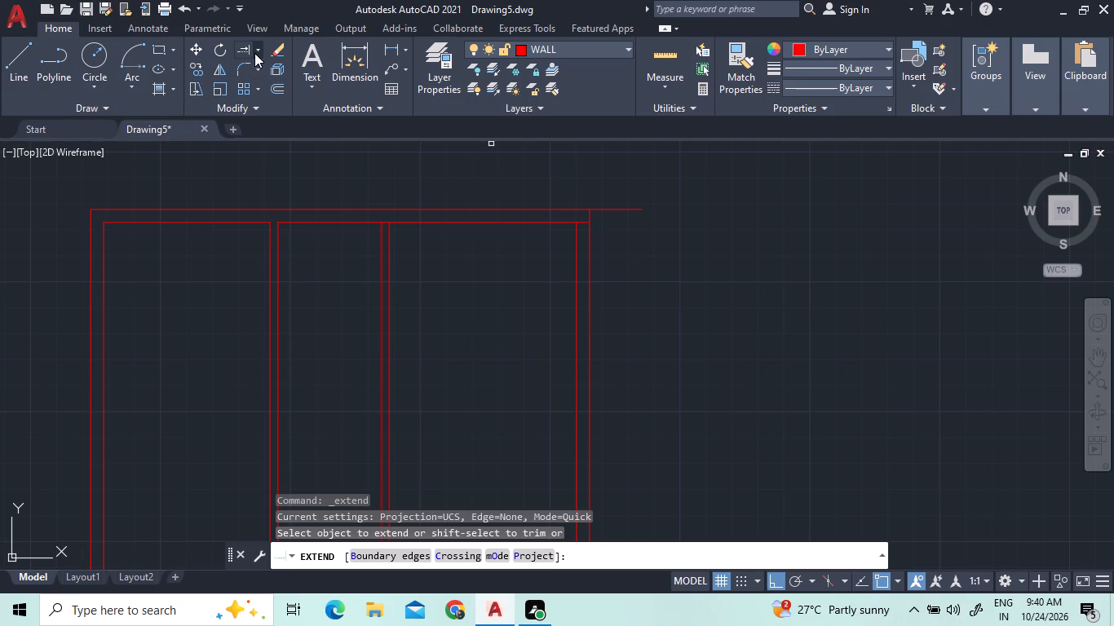
left_click(254, 53)
left_click(256, 70)
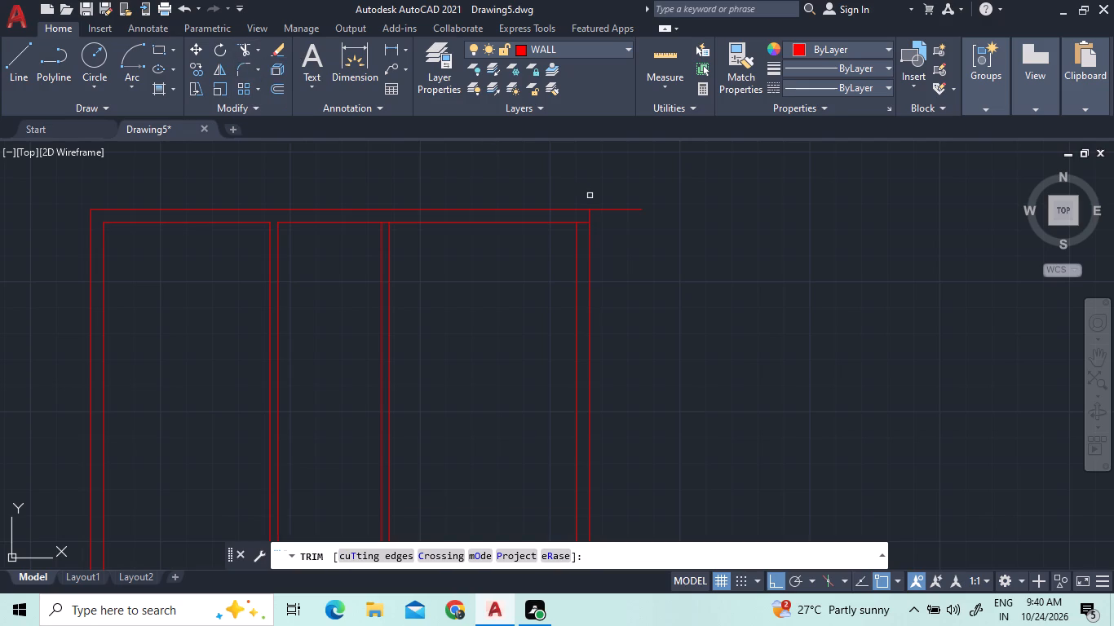
left_click(595, 206)
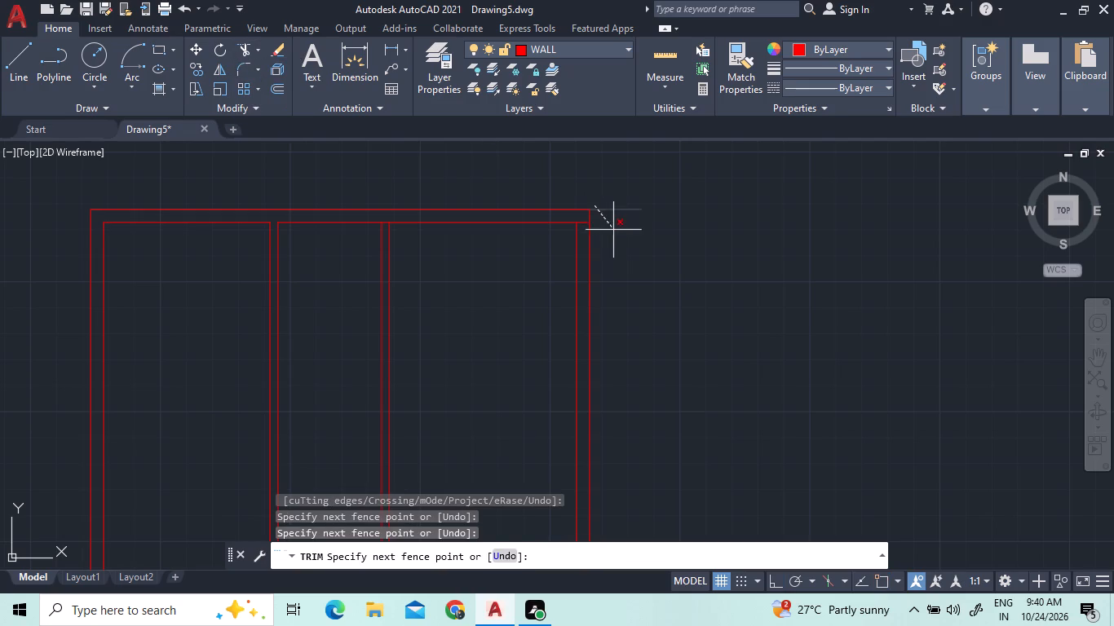
left_click(617, 242)
left_click(582, 222)
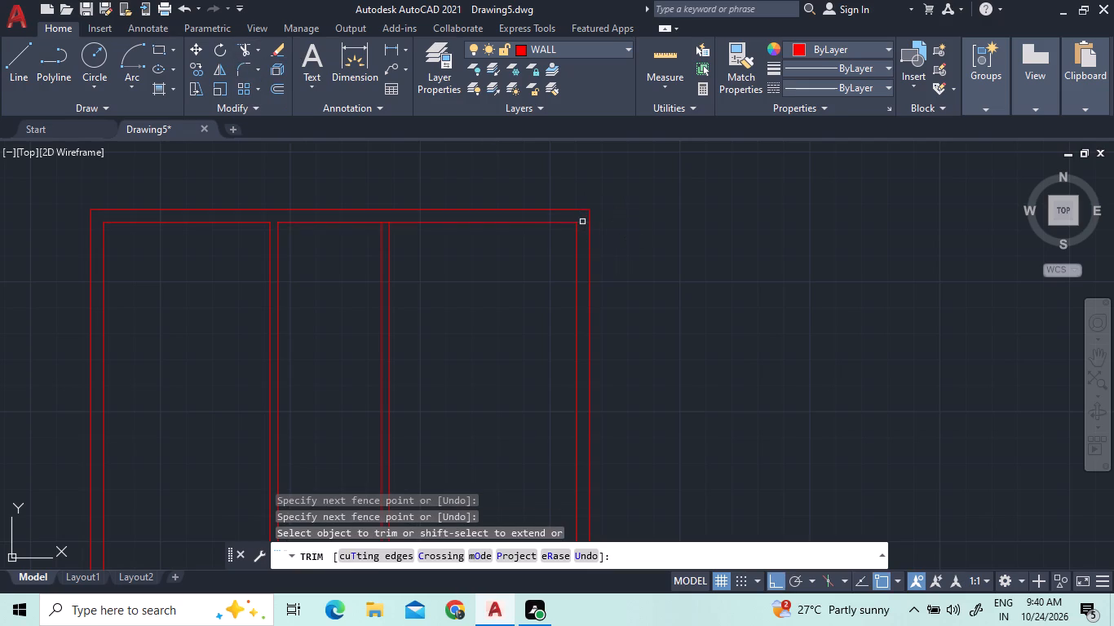
left_click(387, 220)
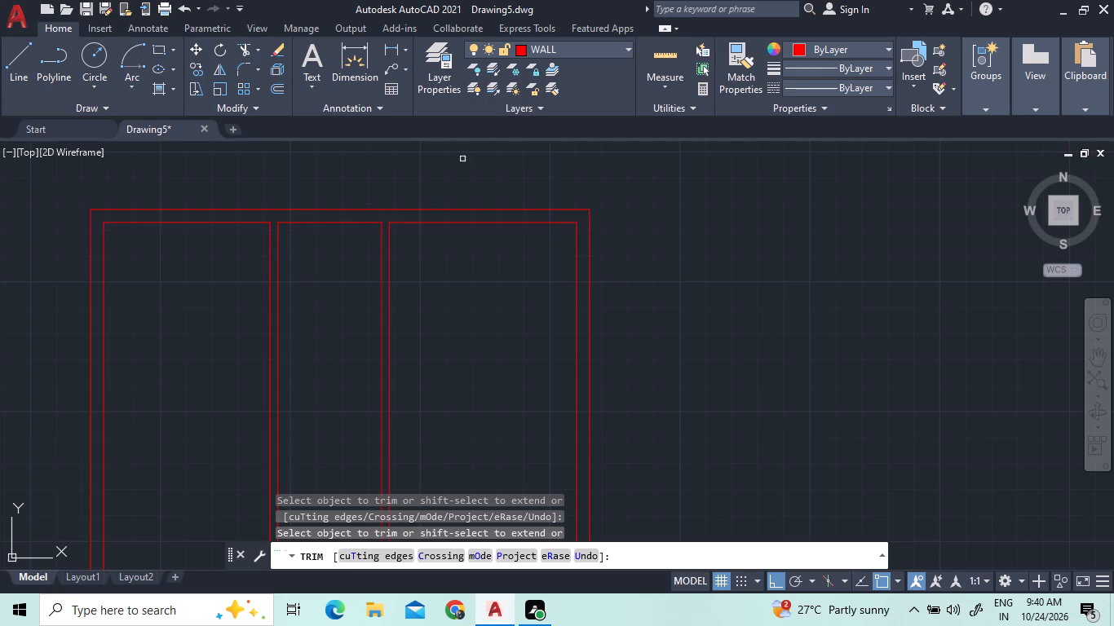
right_click(480, 179)
left_click(485, 195)
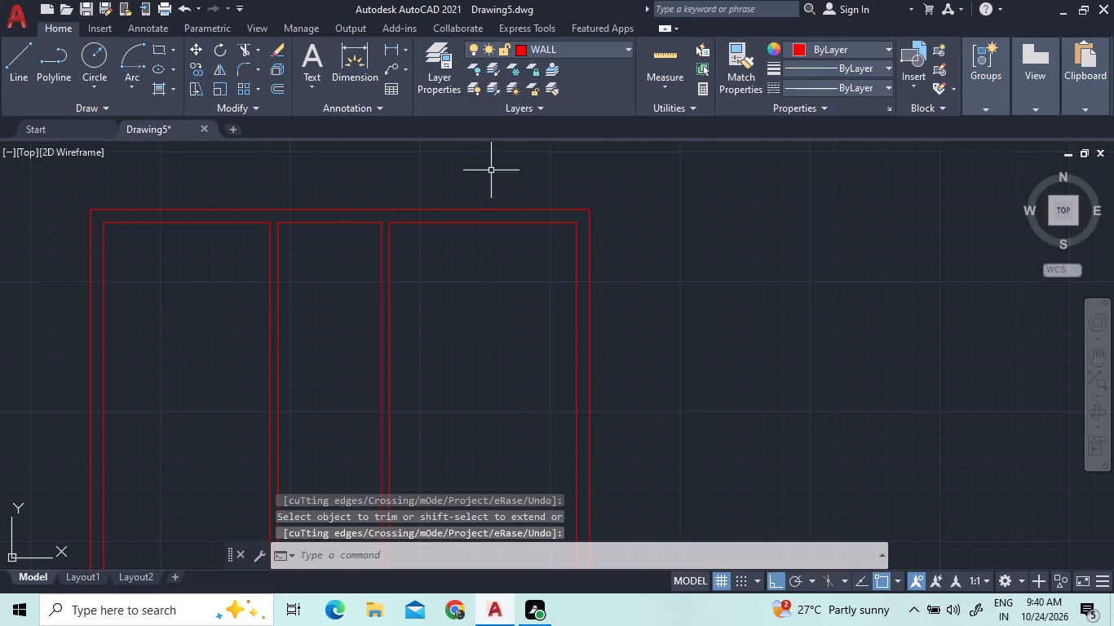
Offset the top wall's inner line in the right-hand room 3.6 downward.
scroll(491, 170, "down", 1)
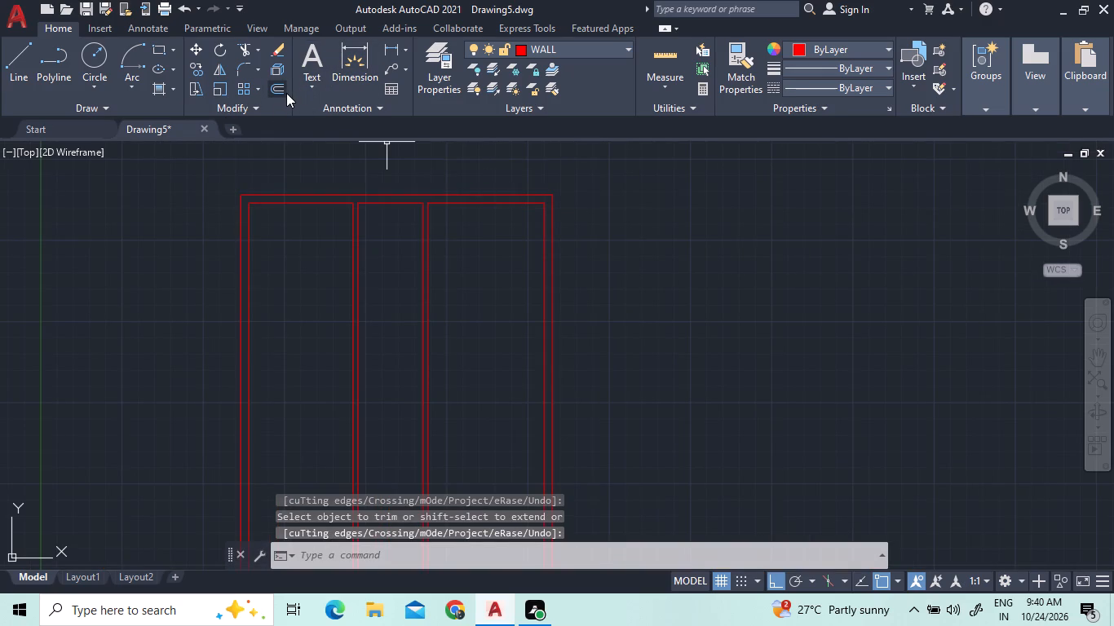
left_click(274, 92)
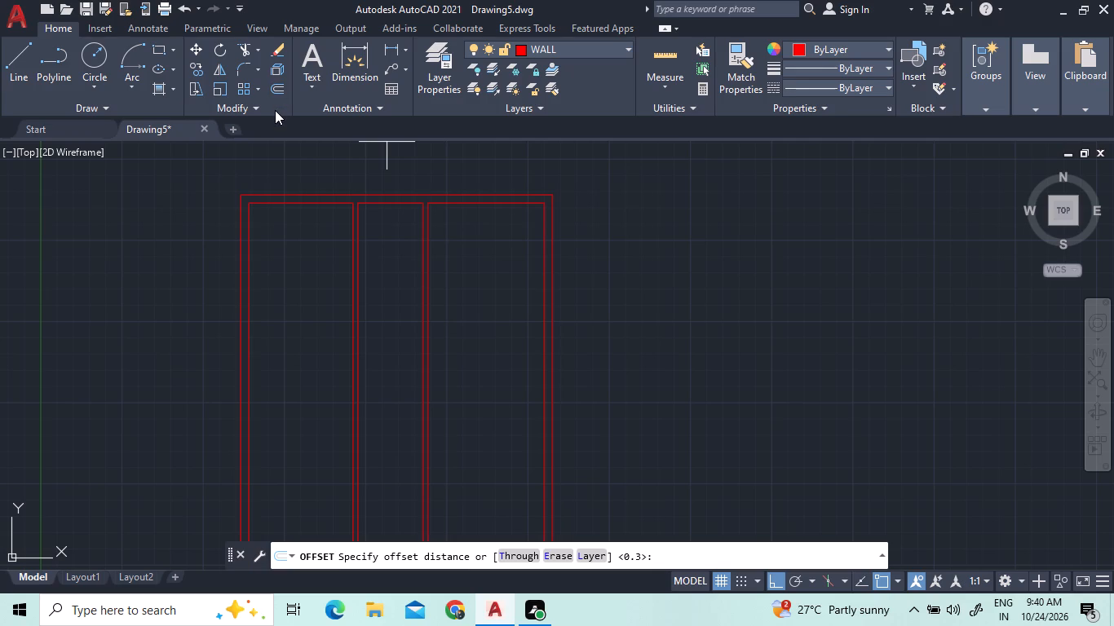
type("3.6")
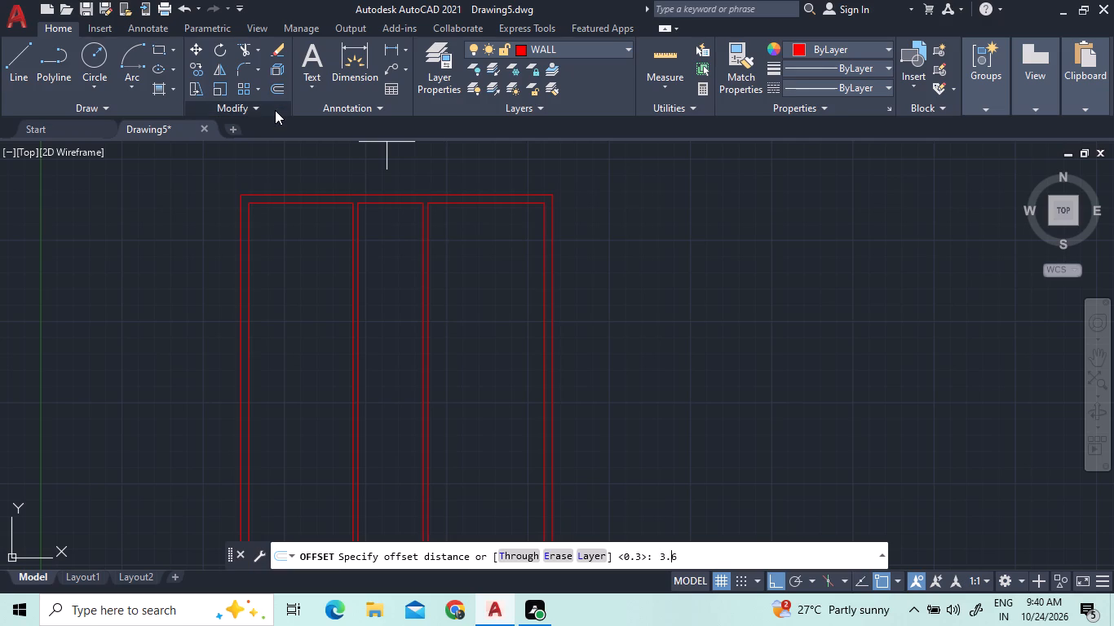
key("Return")
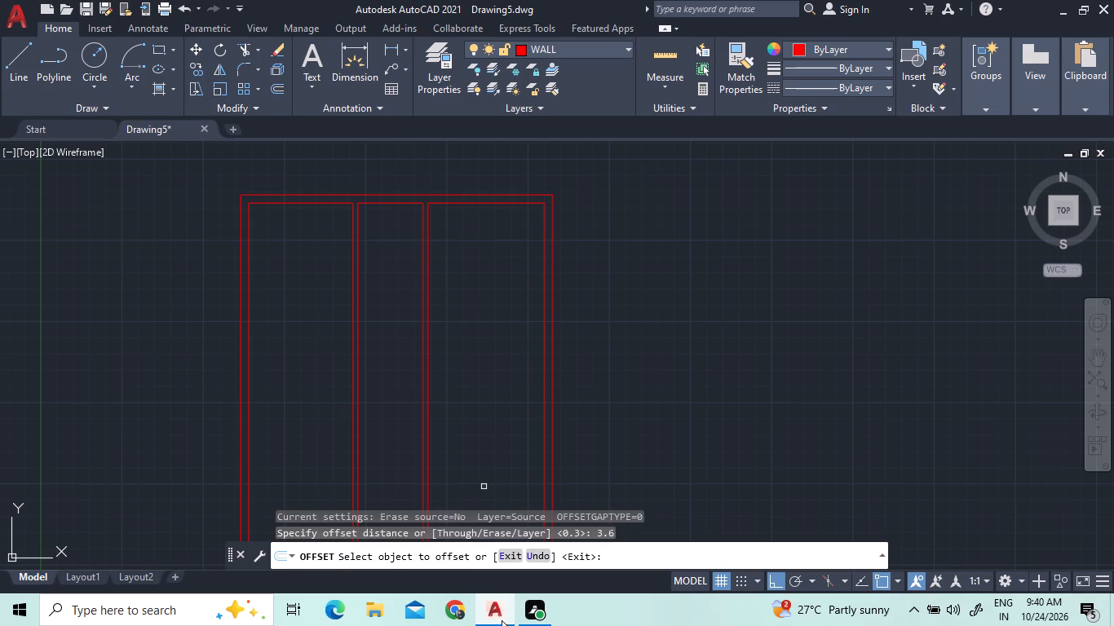
left_click(477, 203)
left_click(518, 319)
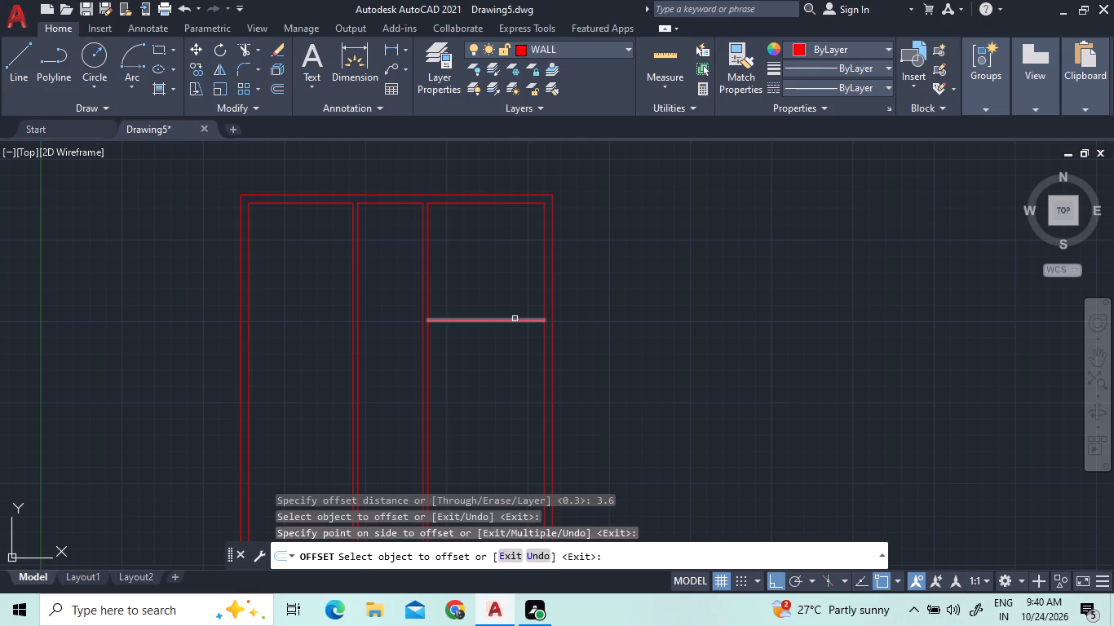
Offset the new cross line in the right-hand room 0.15 downward to form the partition's thickness.
left_click(271, 85)
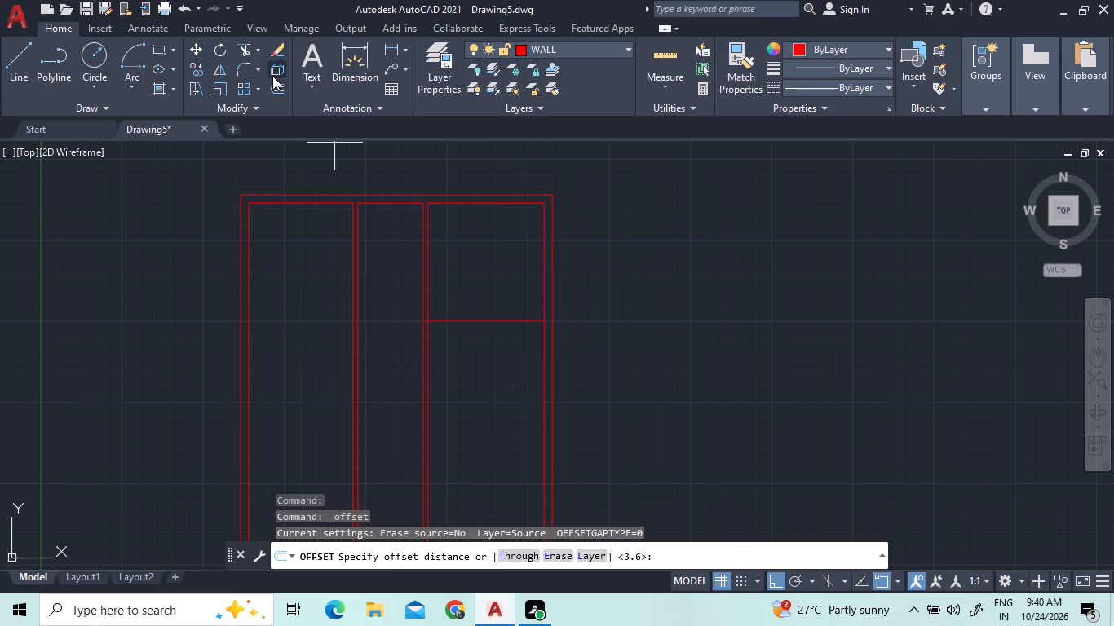
type("0.15")
key("Return")
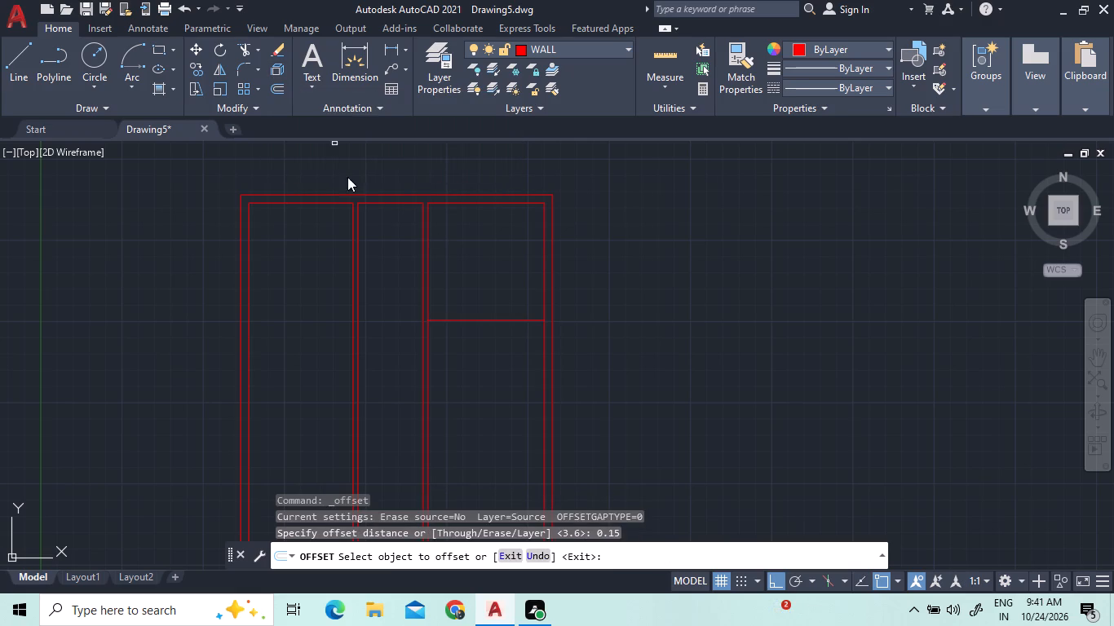
left_click(497, 320)
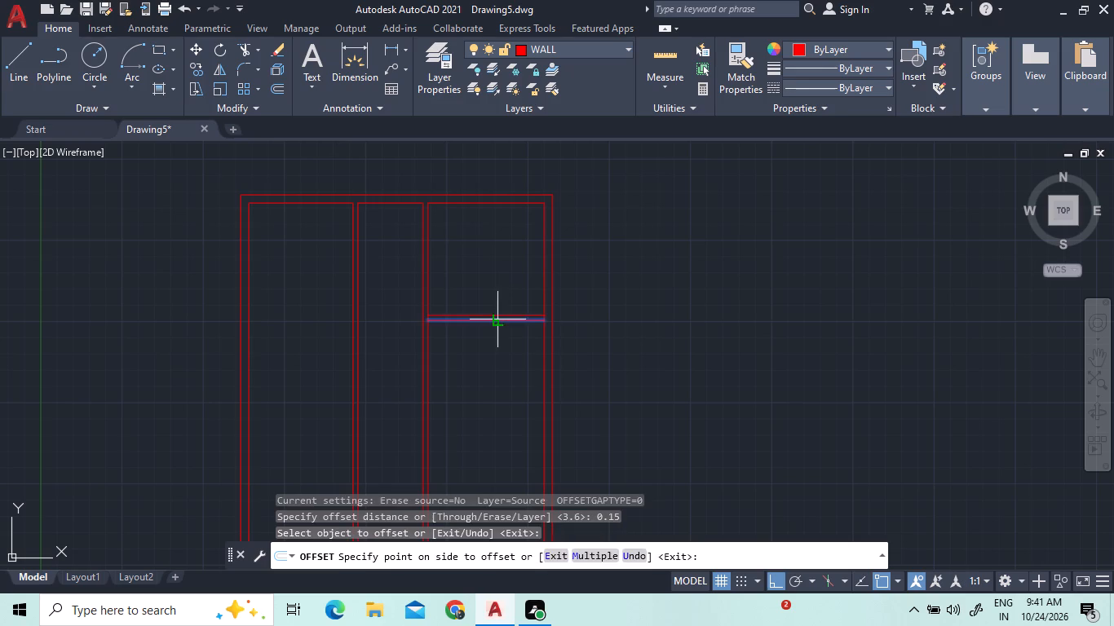
left_click(499, 356)
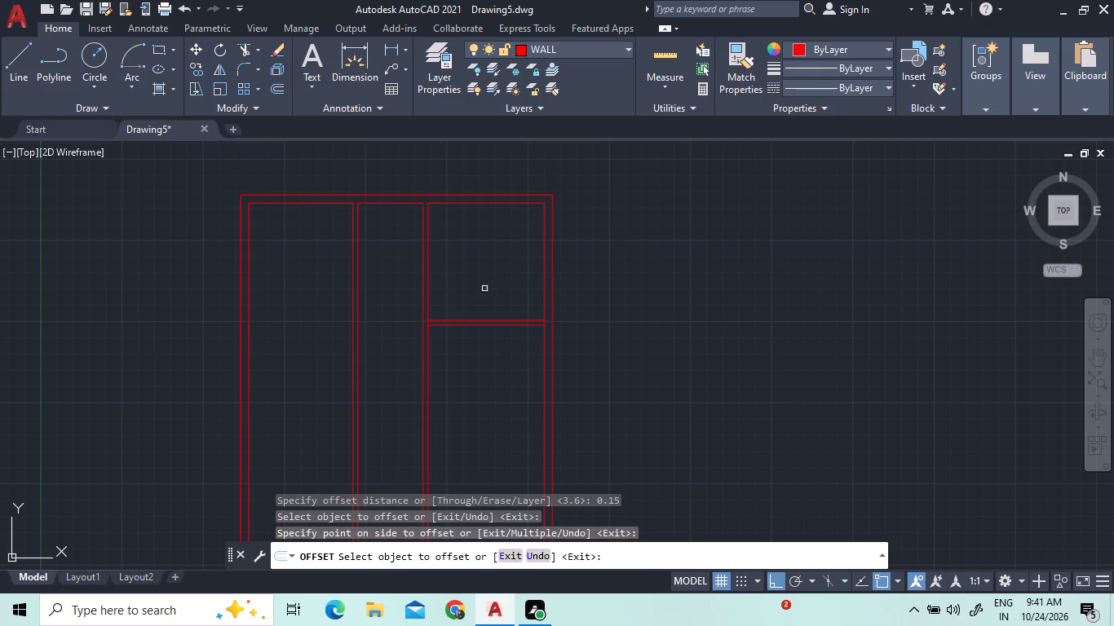
Offset the top wall's inner line in the middle room 2.5 downward.
left_click(272, 84)
type("2.5")
key("Return")
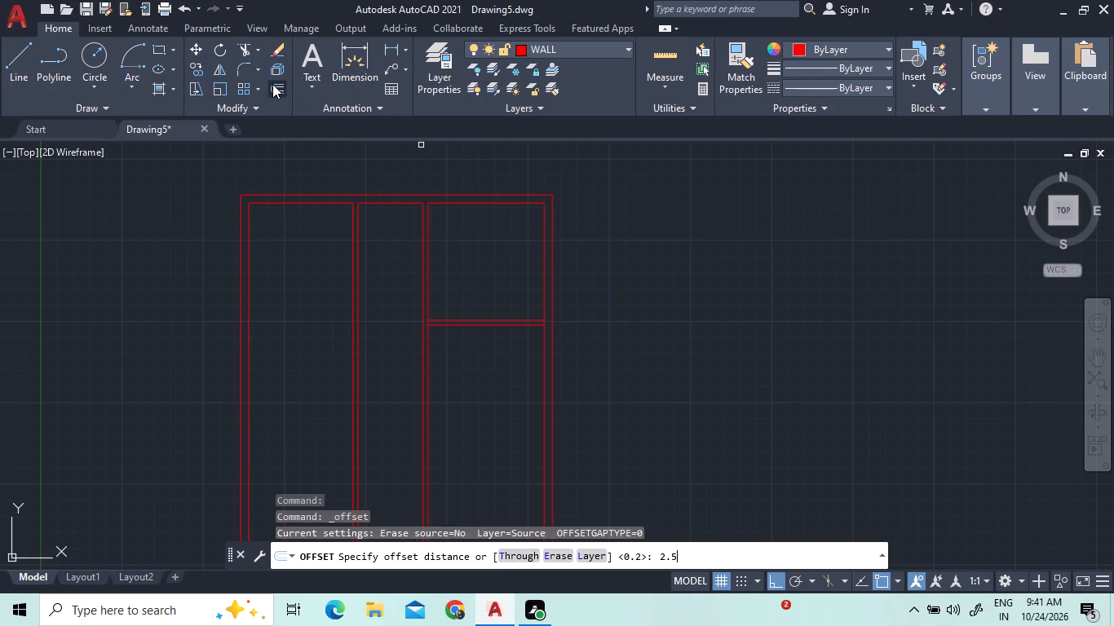
left_click(385, 203)
left_click(405, 262)
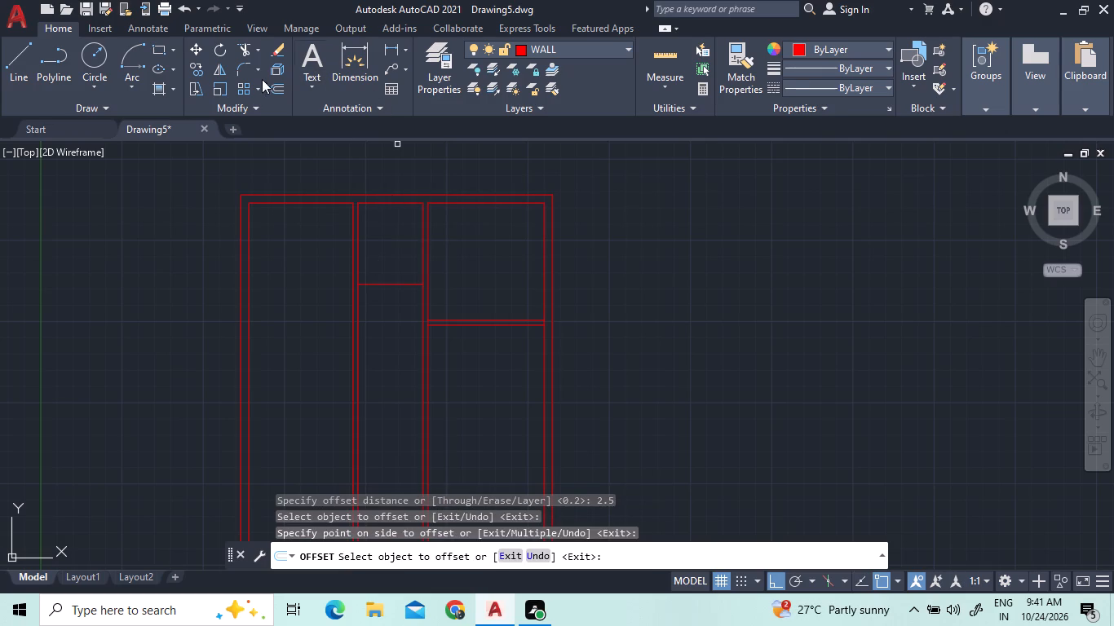
Offset the middle room's new cross line 0.15 downward to form the partition's thickness.
left_click(273, 90)
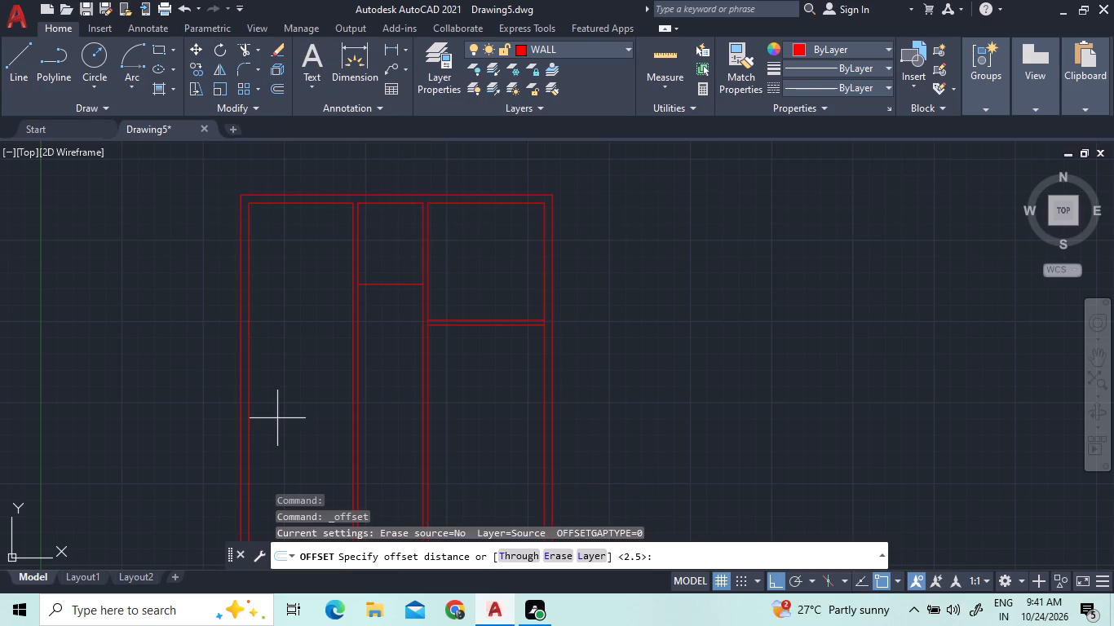
type("0.15")
key("Return")
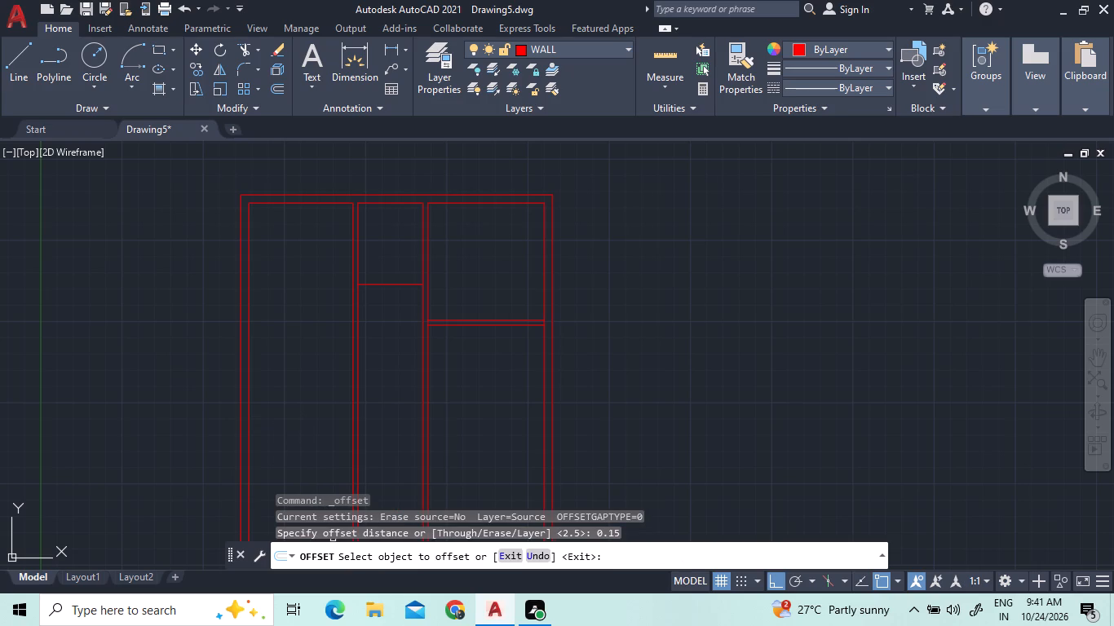
left_click(387, 284)
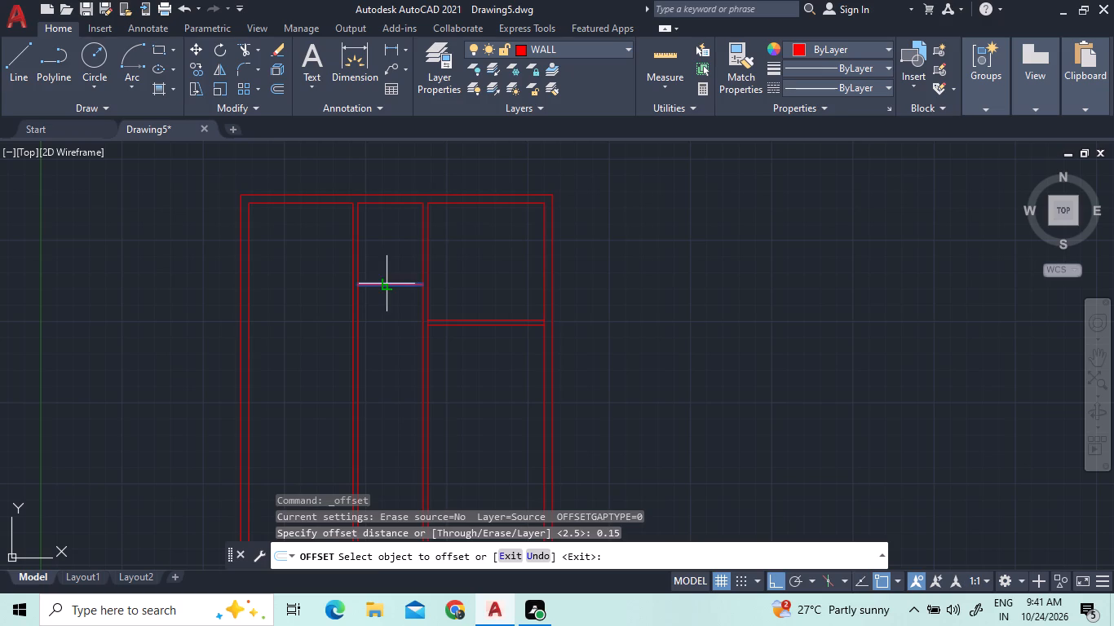
left_click(394, 302)
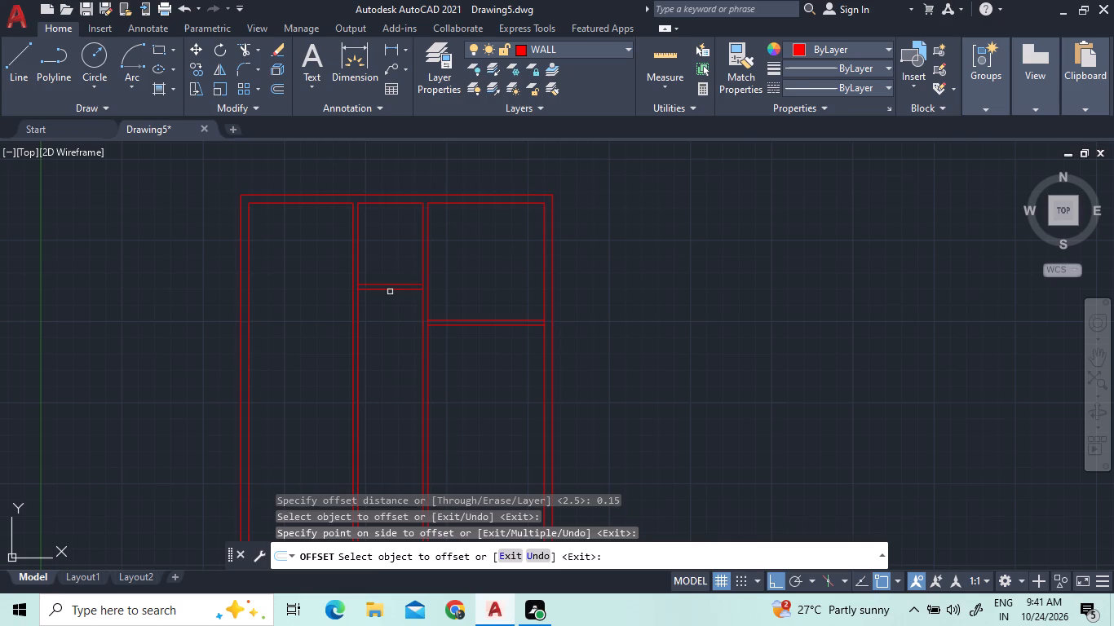
Trim the vertical wall lines between the faces of both new cross partitions, at each end of the middle and right-hand room partitions.
scroll(390, 292, "up", 1)
middle_click_drag(535, 294, 508, 417)
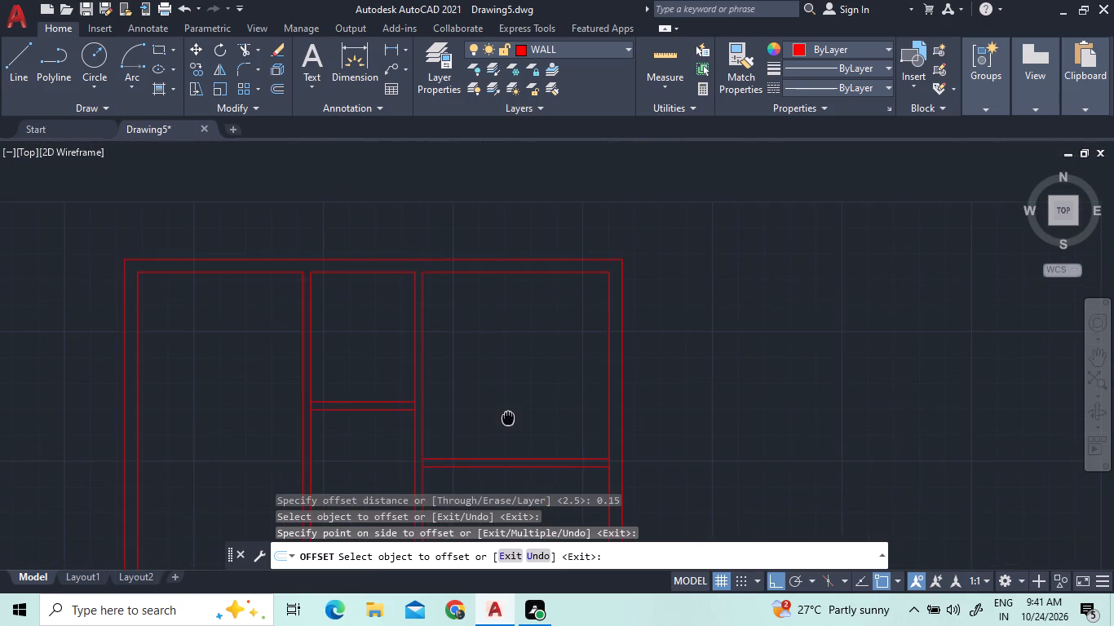
middle_click_drag(508, 417, 504, 390)
left_click(242, 54)
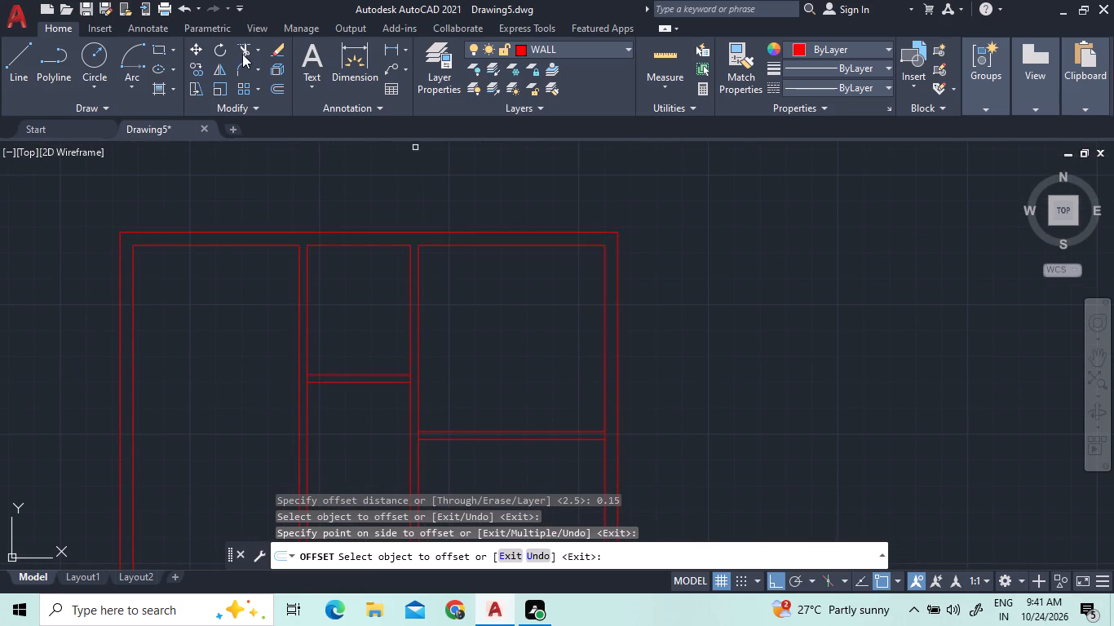
left_click(306, 380)
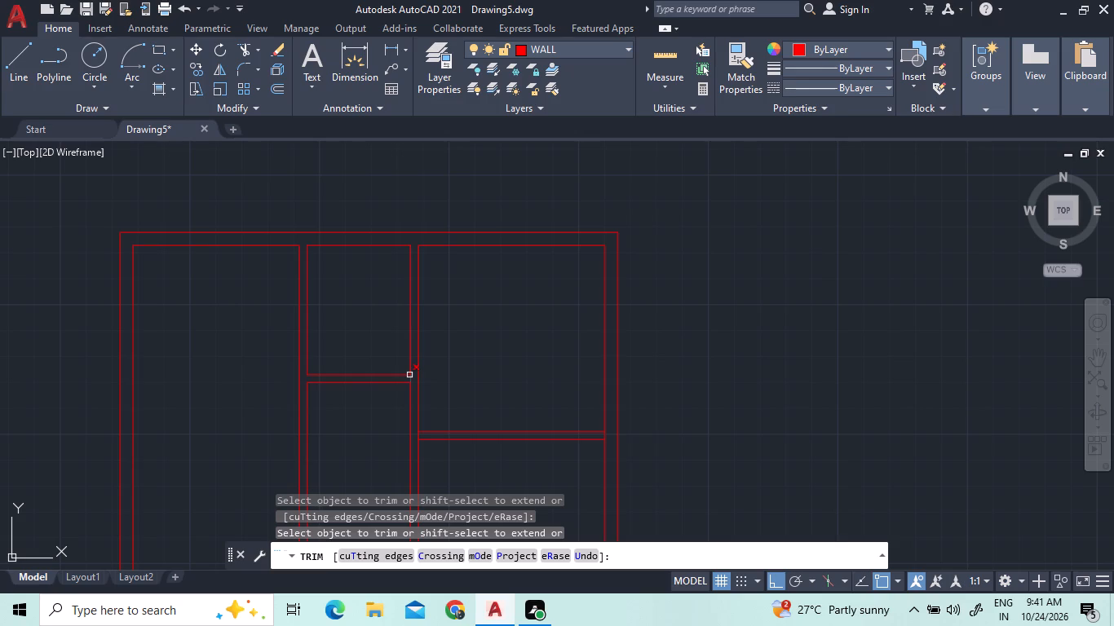
left_click(410, 378)
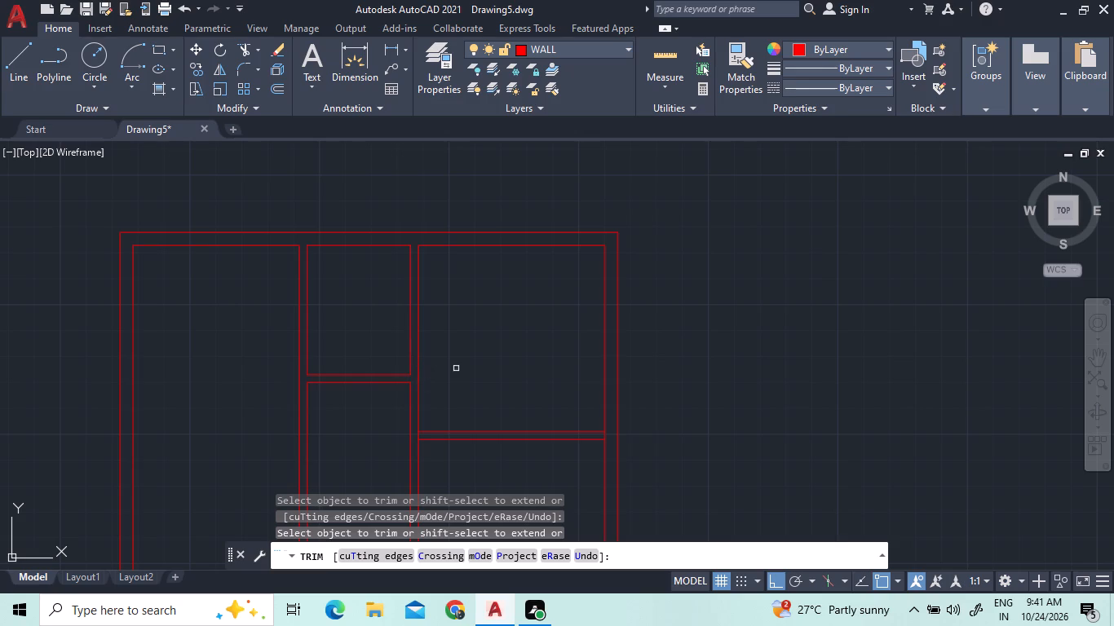
left_click(418, 437)
left_click(608, 438)
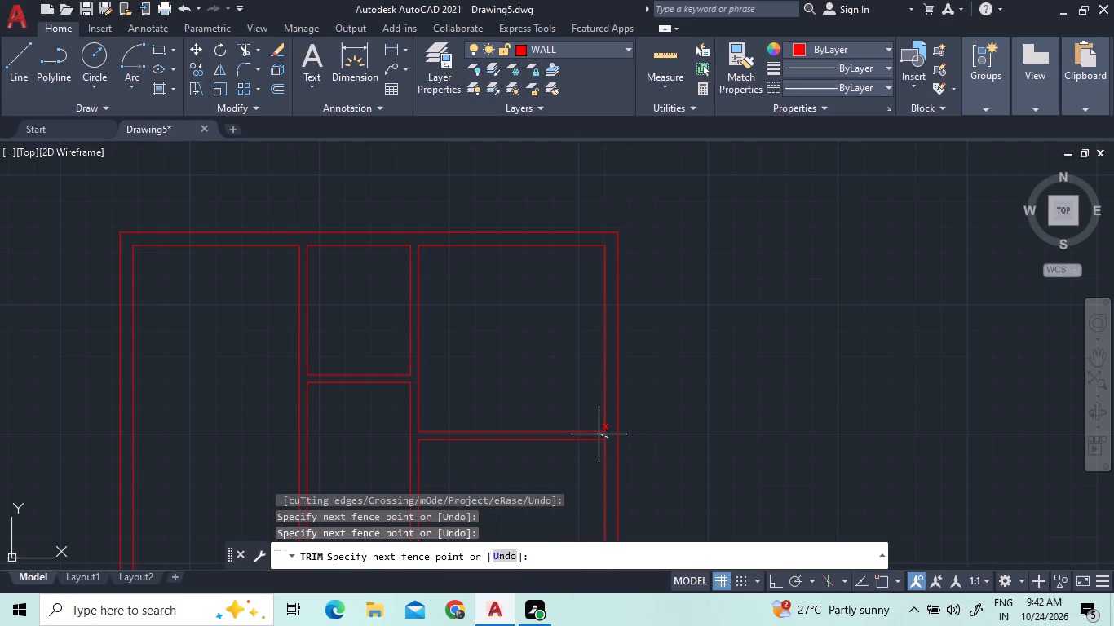
left_click(599, 439)
Make DOOR the current layer.
middle_click_drag(542, 371, 544, 370)
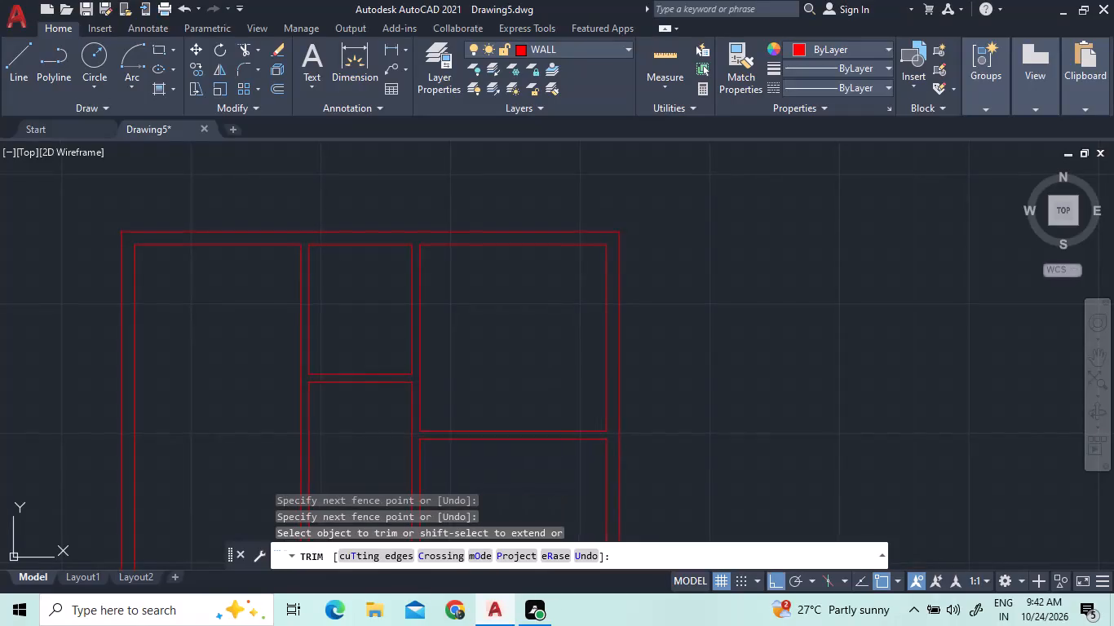
middle_click_drag(544, 370, 631, 373)
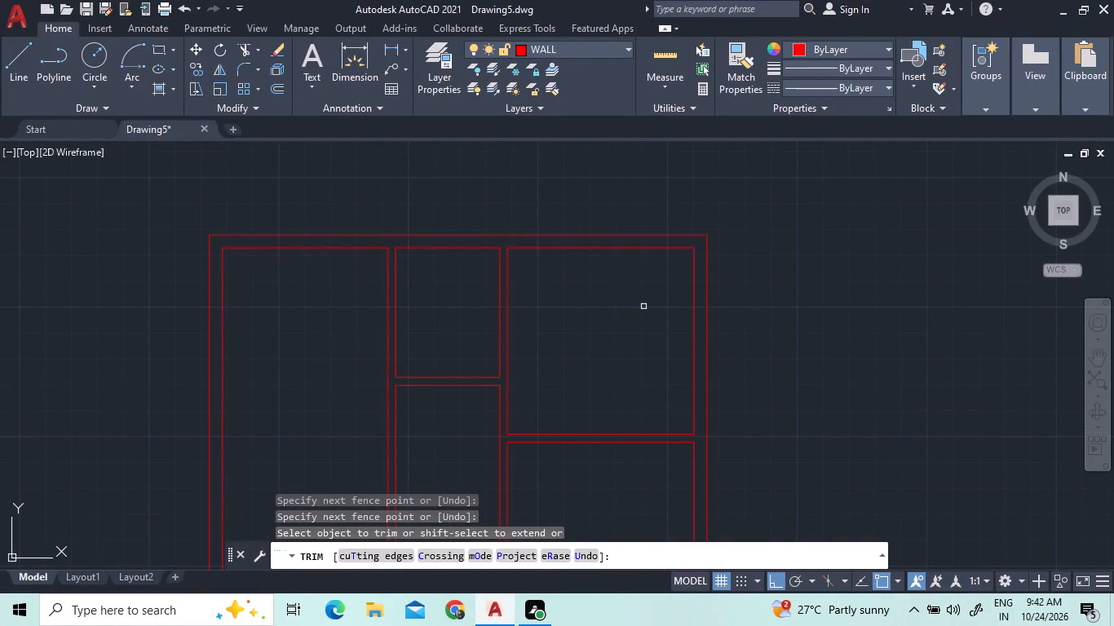
middle_click_drag(644, 304, 608, 328)
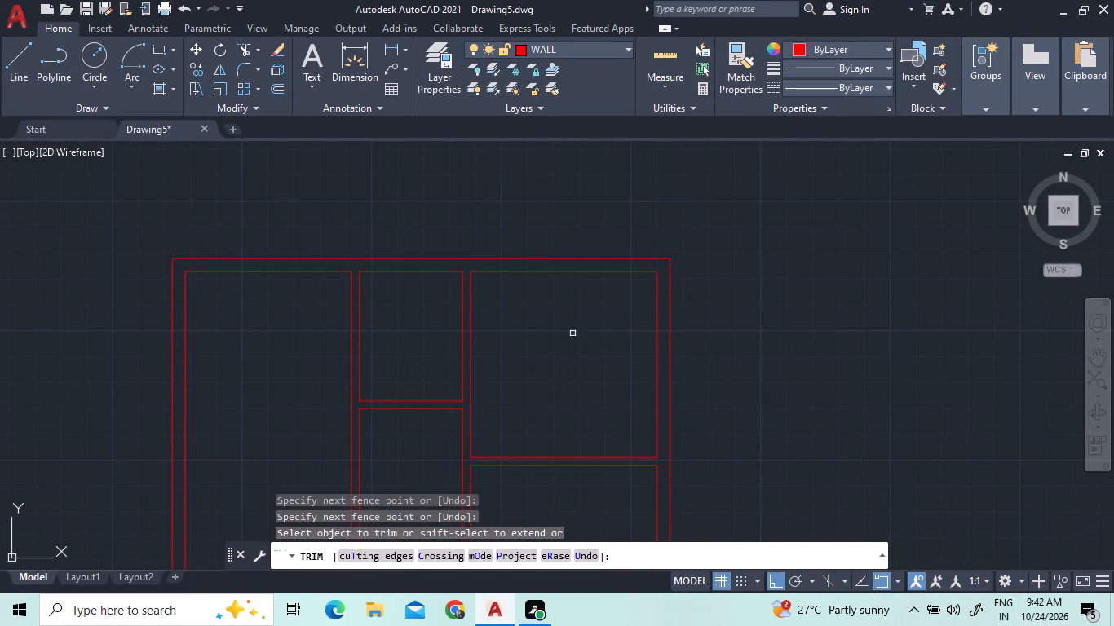
middle_click_drag(601, 481, 502, 439)
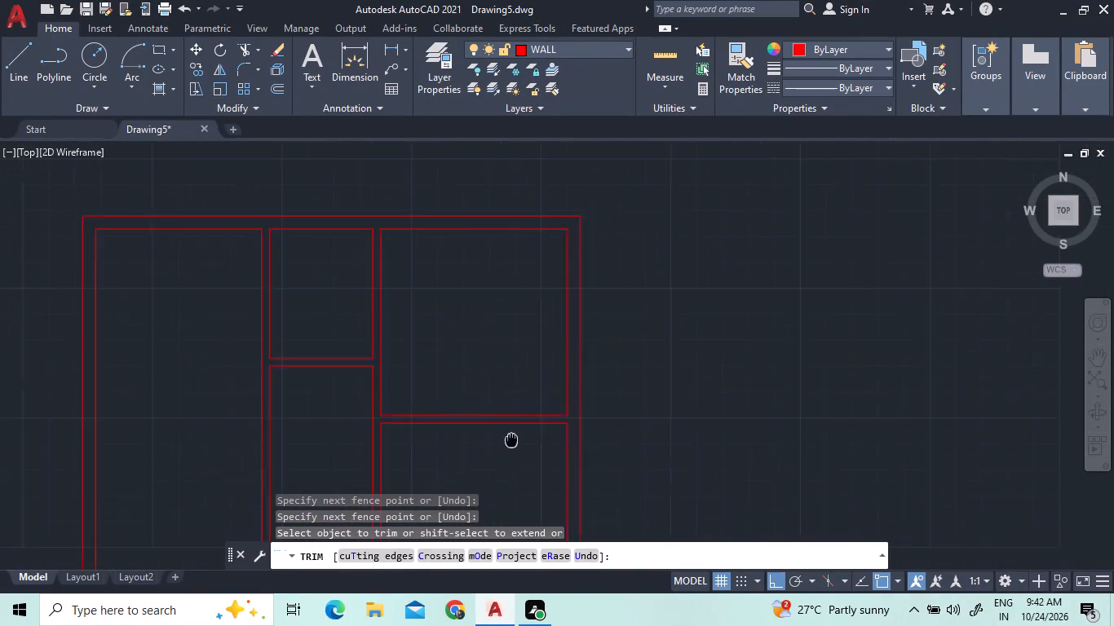
middle_click_drag(502, 439, 535, 446)
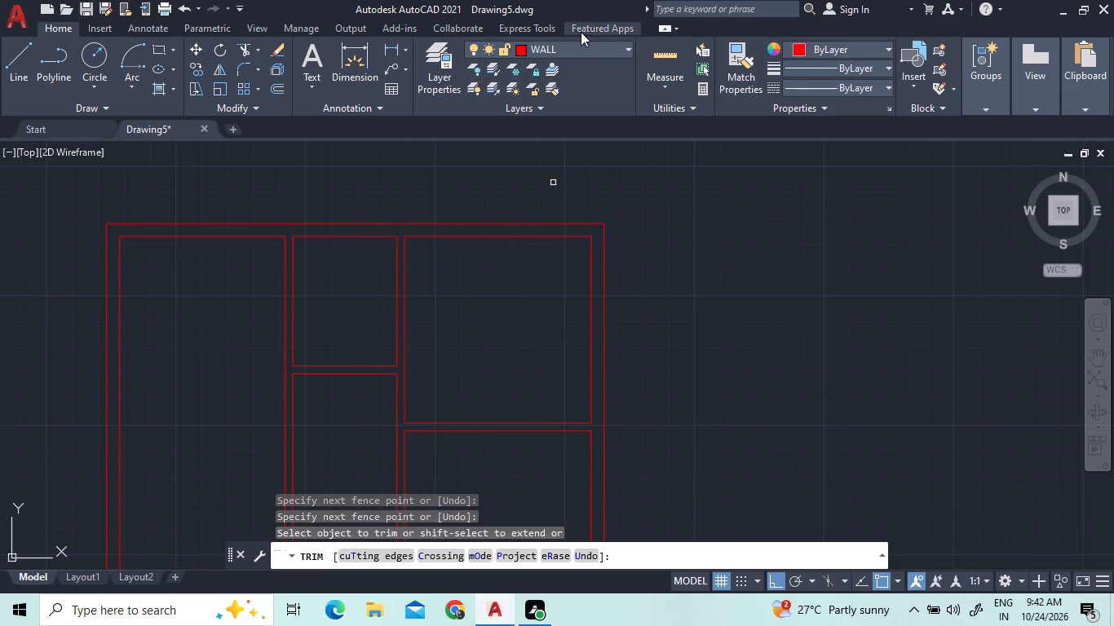
left_click(580, 46)
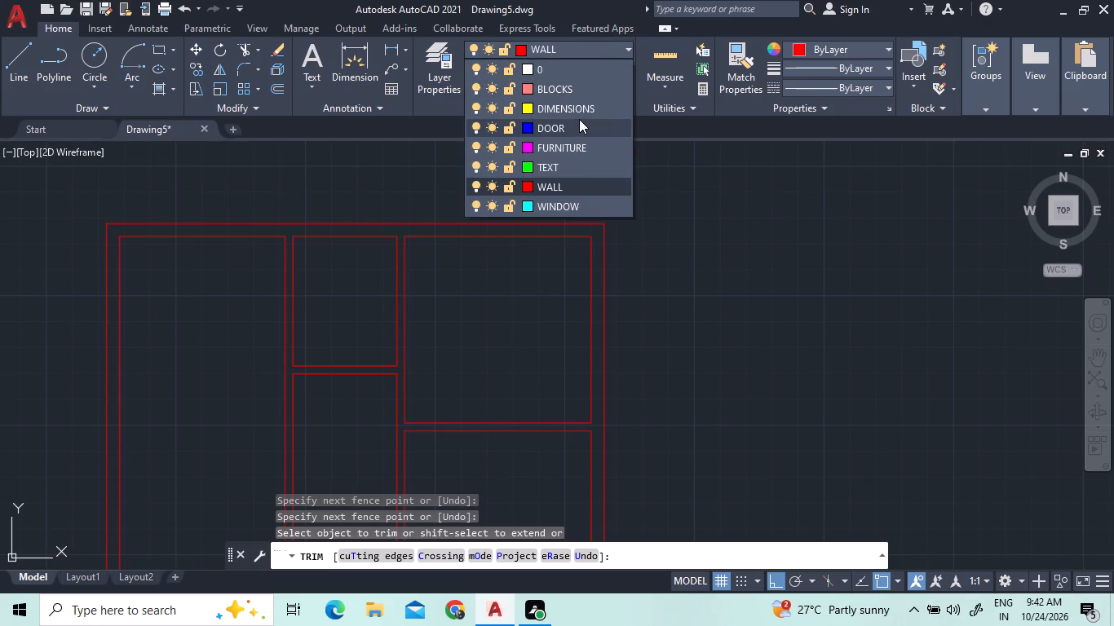
left_click(579, 119)
Draw a vertical line across the right-hand cross partition's thickness at its left end, joining the two wall corners.
left_click(18, 70)
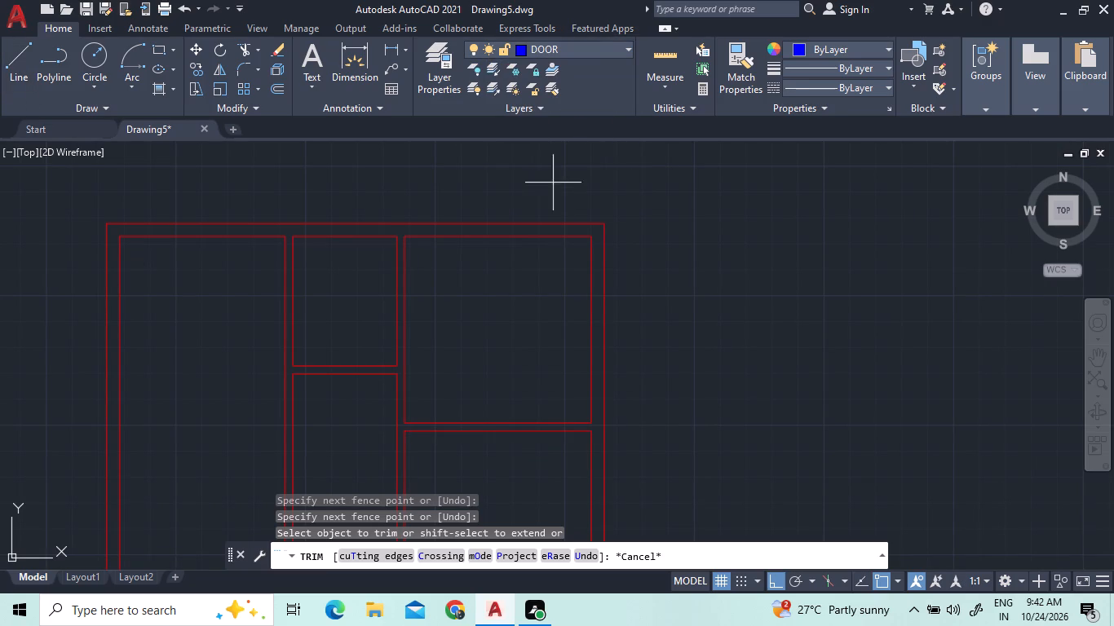
scroll(274, 388, "up", 2)
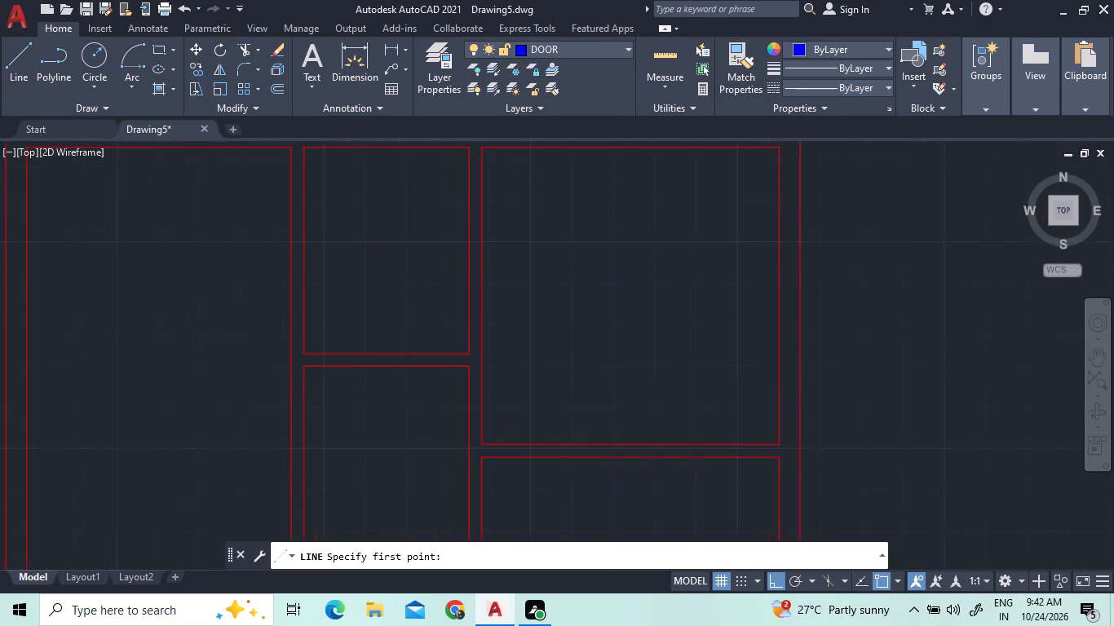
scroll(274, 388, "up", 1)
scroll(344, 385, "down", 3)
scroll(570, 470, "up", 1)
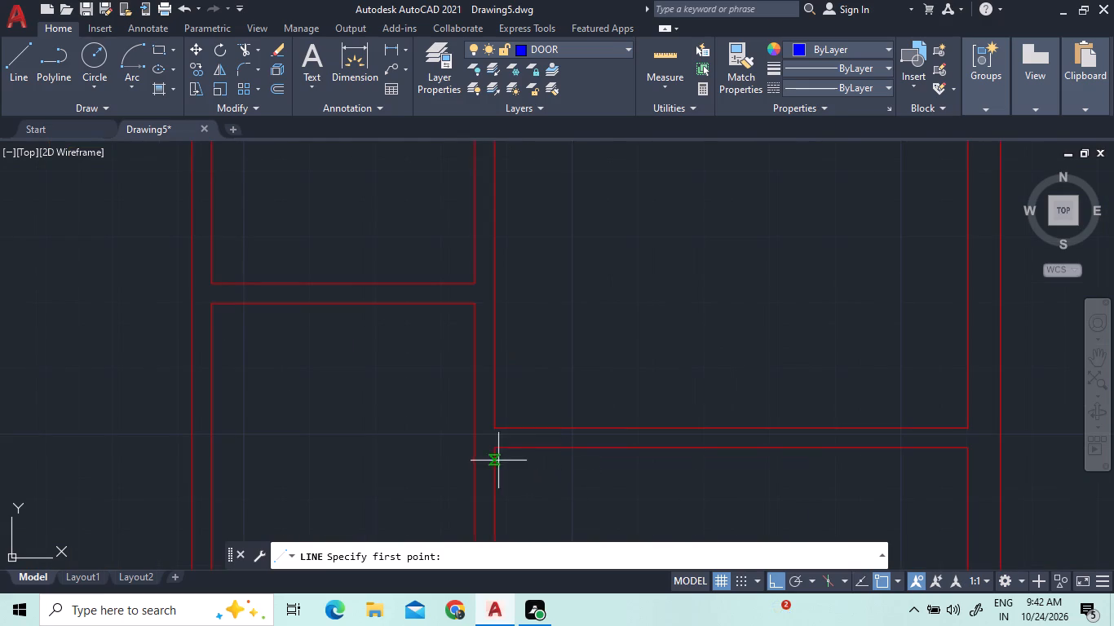
left_click(493, 450)
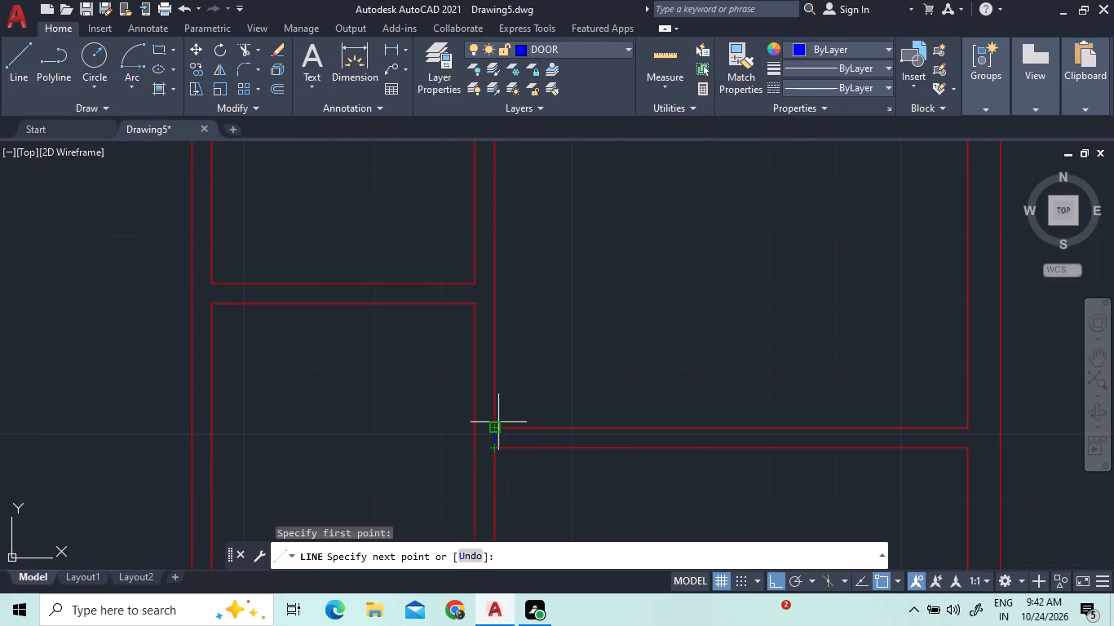
left_click(495, 425)
right_click(554, 363)
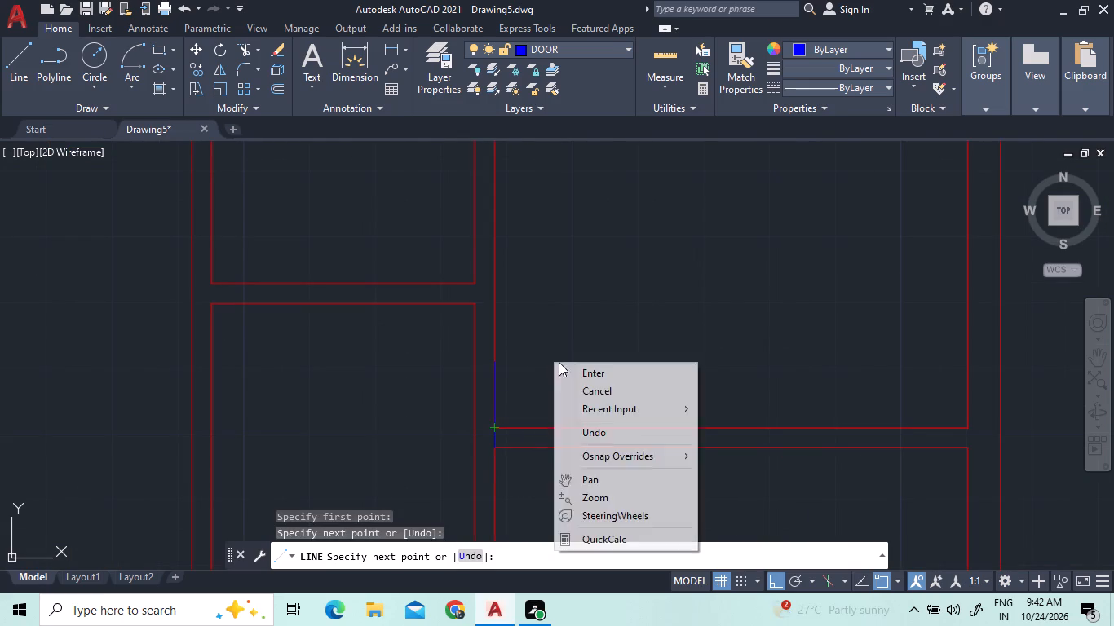
left_click(570, 367)
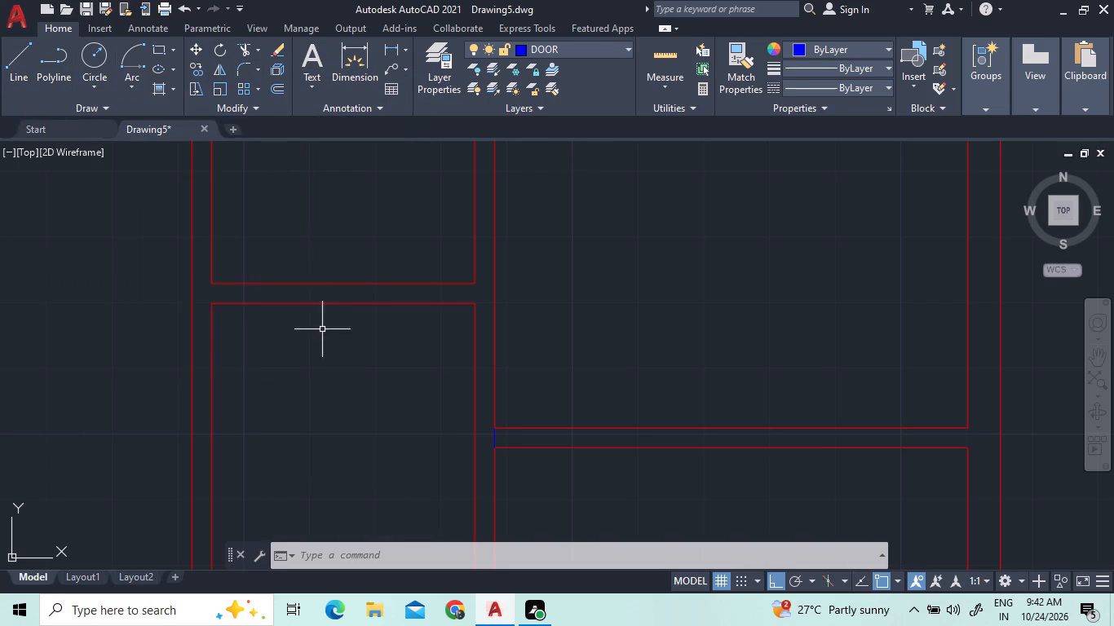
Offset the door line at the partition's left end 0.1 to the right along the partition.
left_click(283, 88)
type("0.")
key("1")
key("Return")
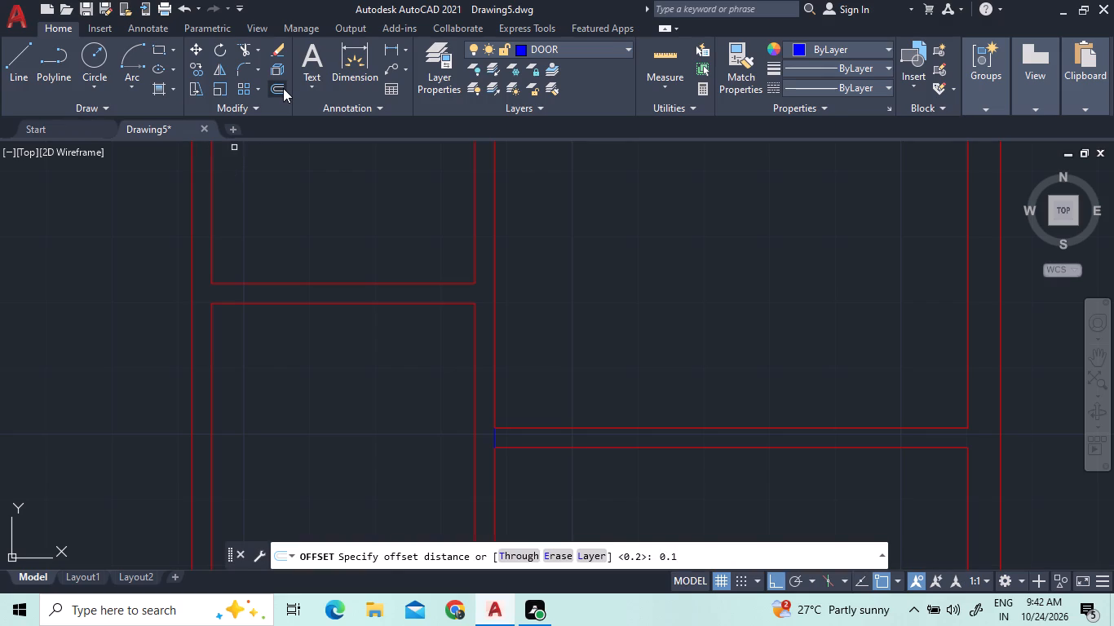
left_click(496, 435)
left_click(507, 432)
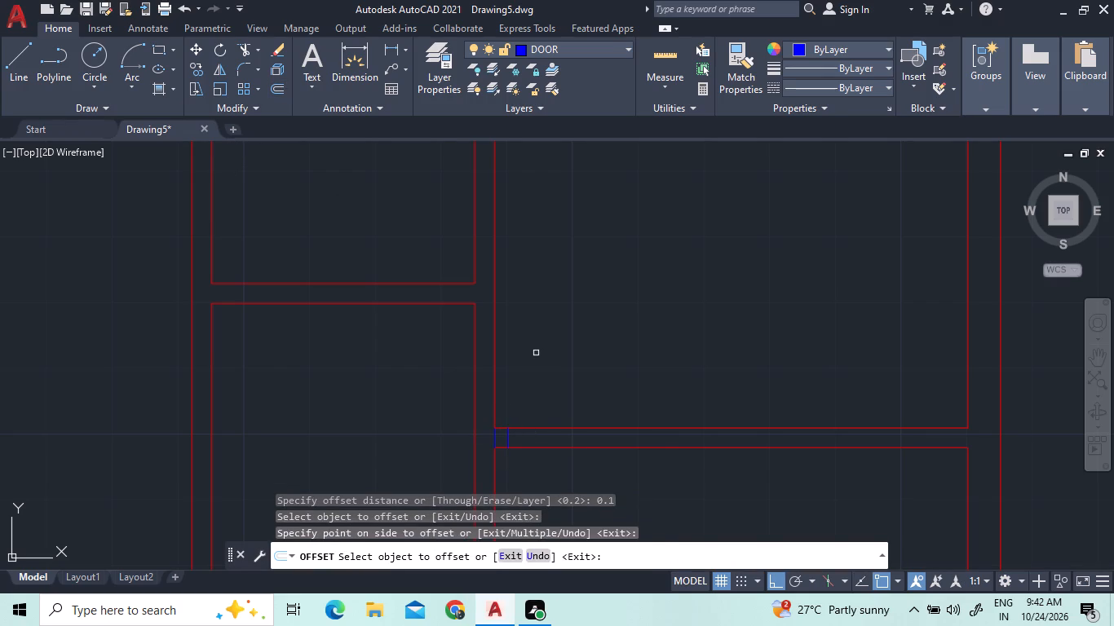
right_click(536, 352)
left_click(548, 359)
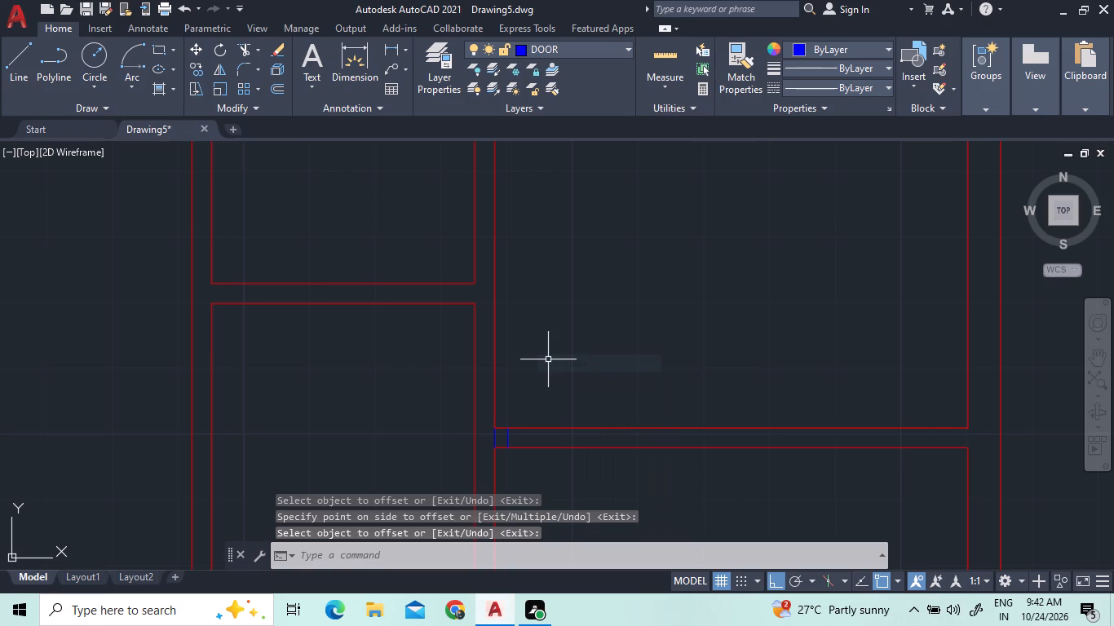
right_click(548, 359)
left_click(548, 359)
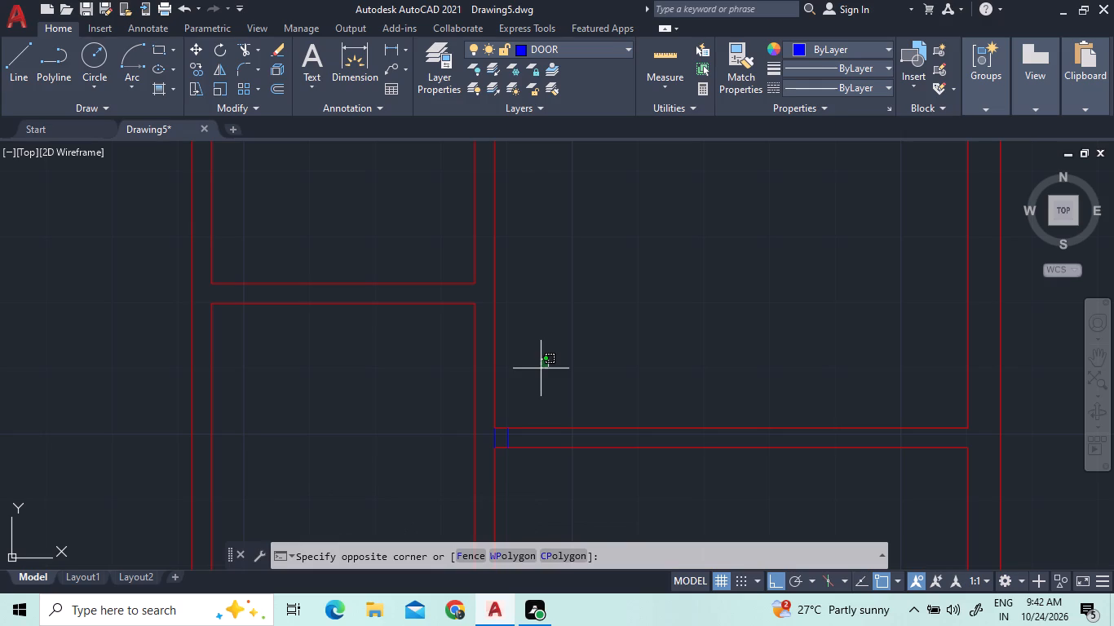
Look through the DesignCenter sample drawings around Landscaping.dwg, leaving the drawing untouched.
type("DC")
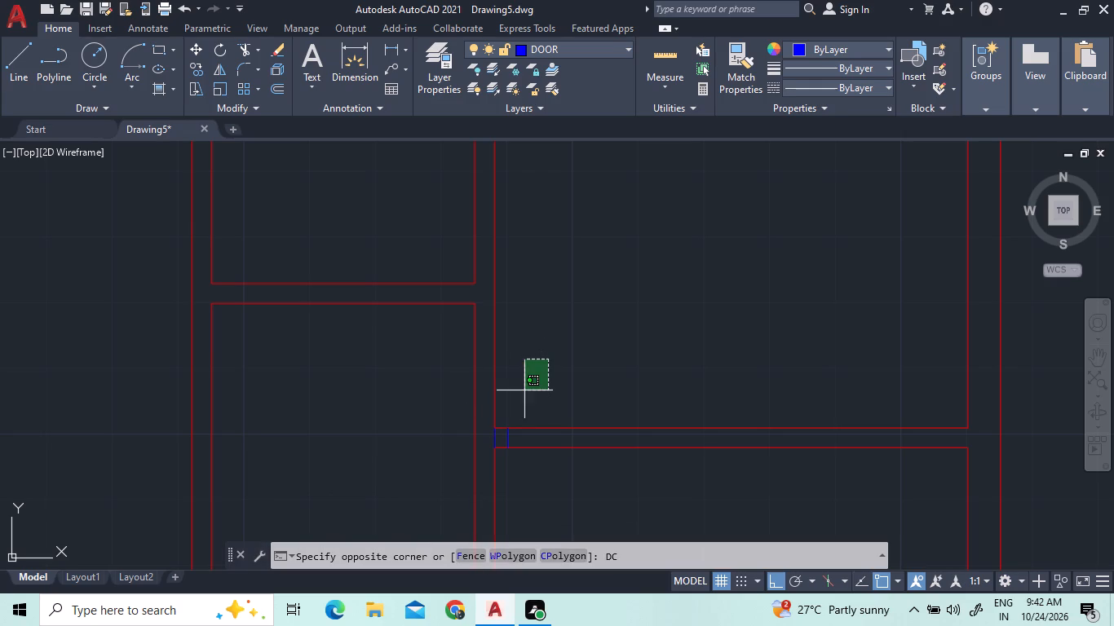
left_click(526, 390)
left_click(518, 369)
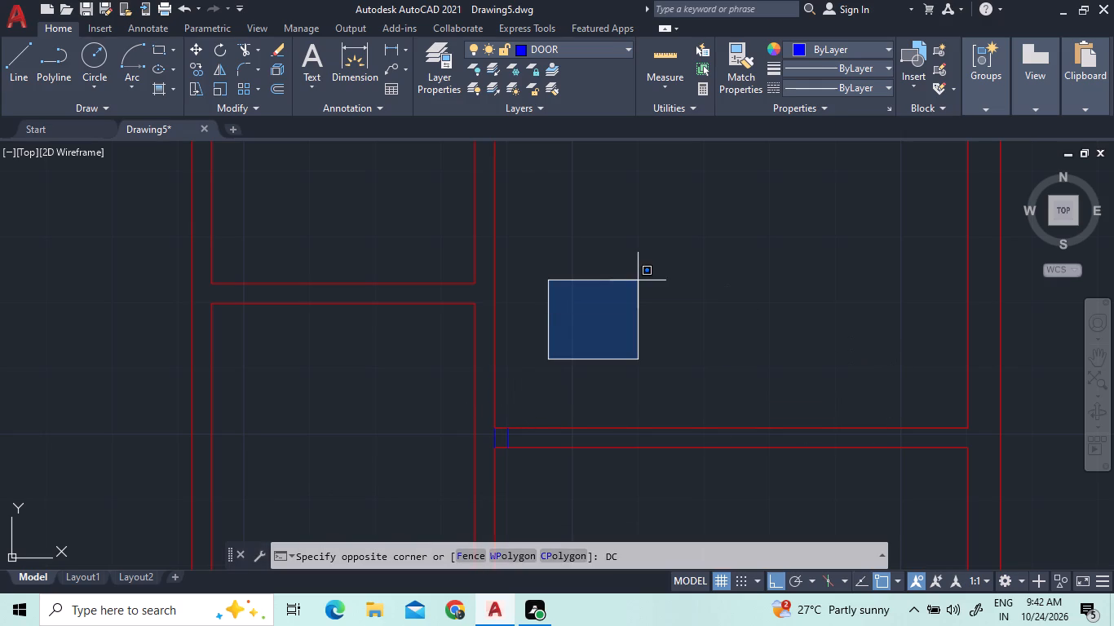
right_click(634, 282)
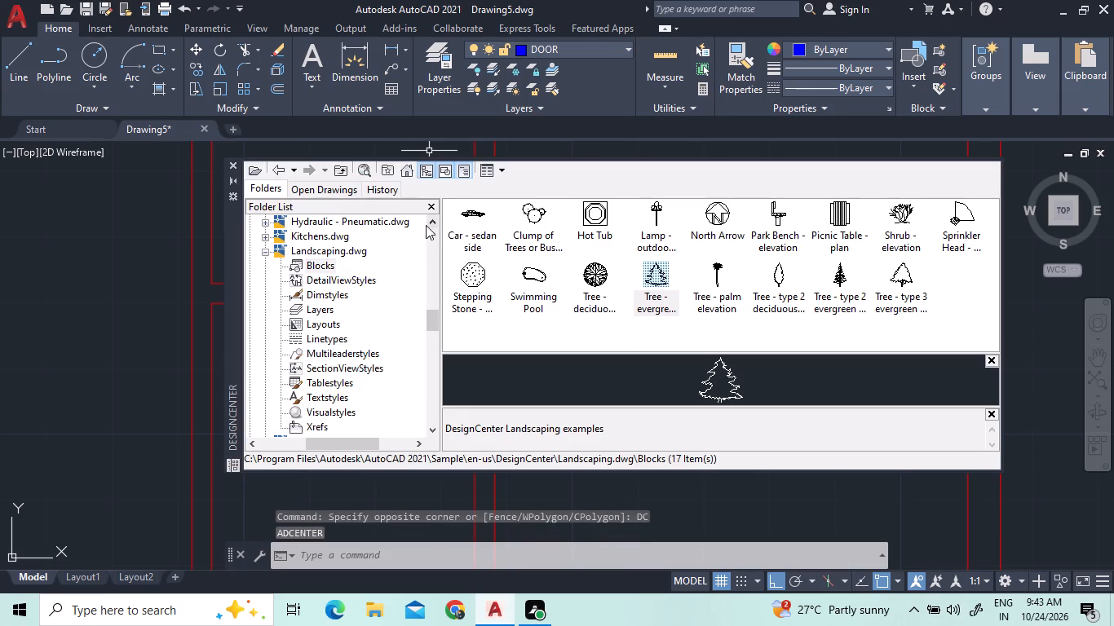
left_click(263, 249)
scroll(402, 404, "up", 3)
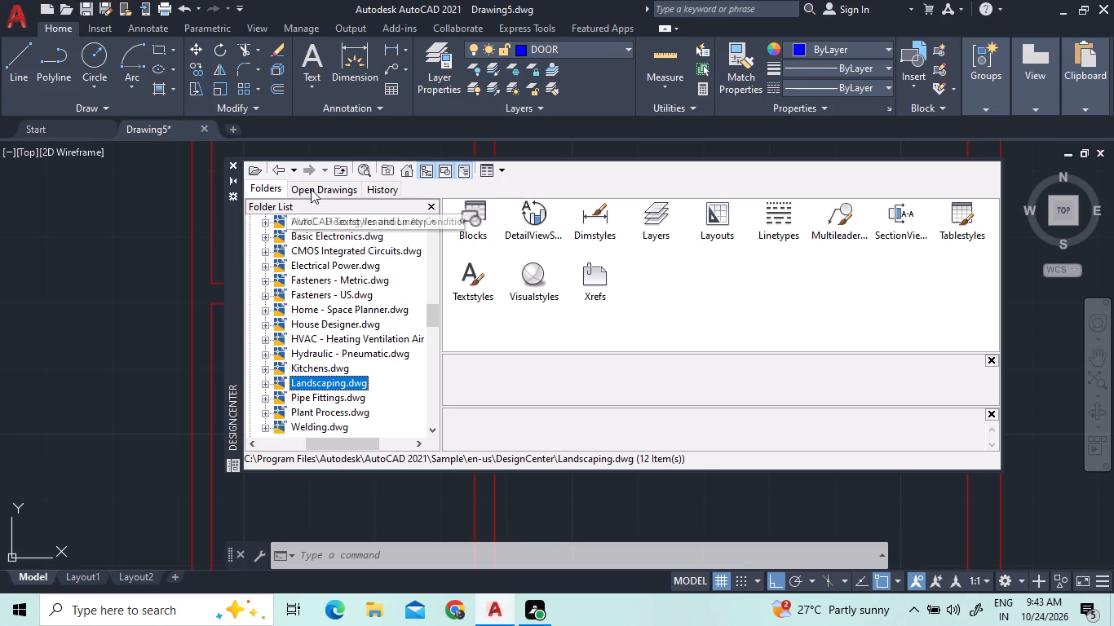
left_click(231, 160)
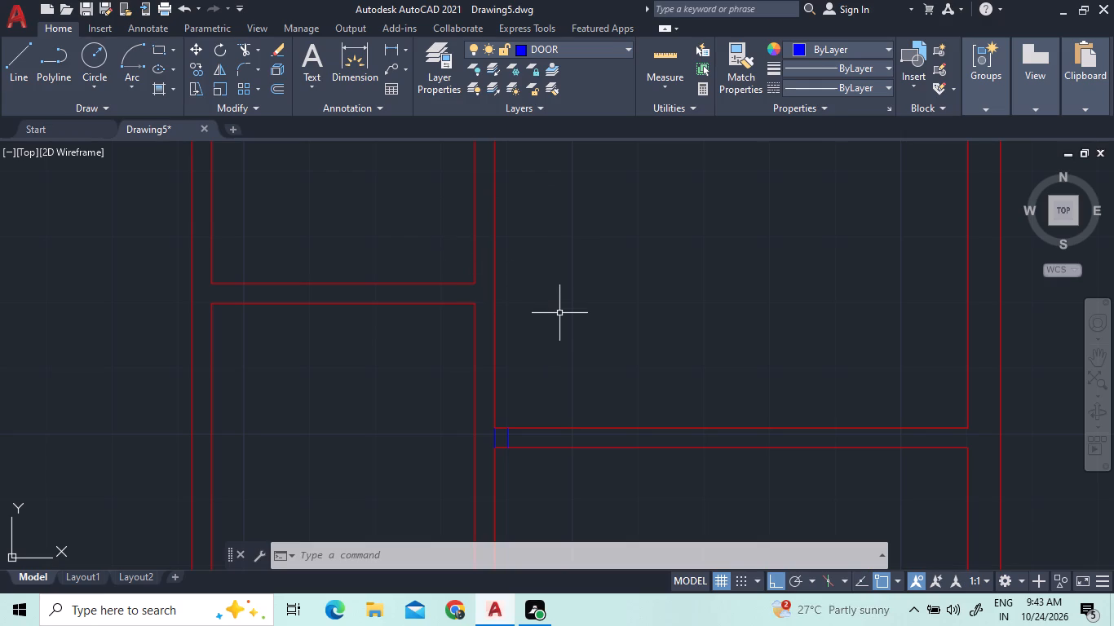
Insert the Door - Metric block from the architectural tool palette into the lower middle room.
key("t")
key("p")
key("Return")
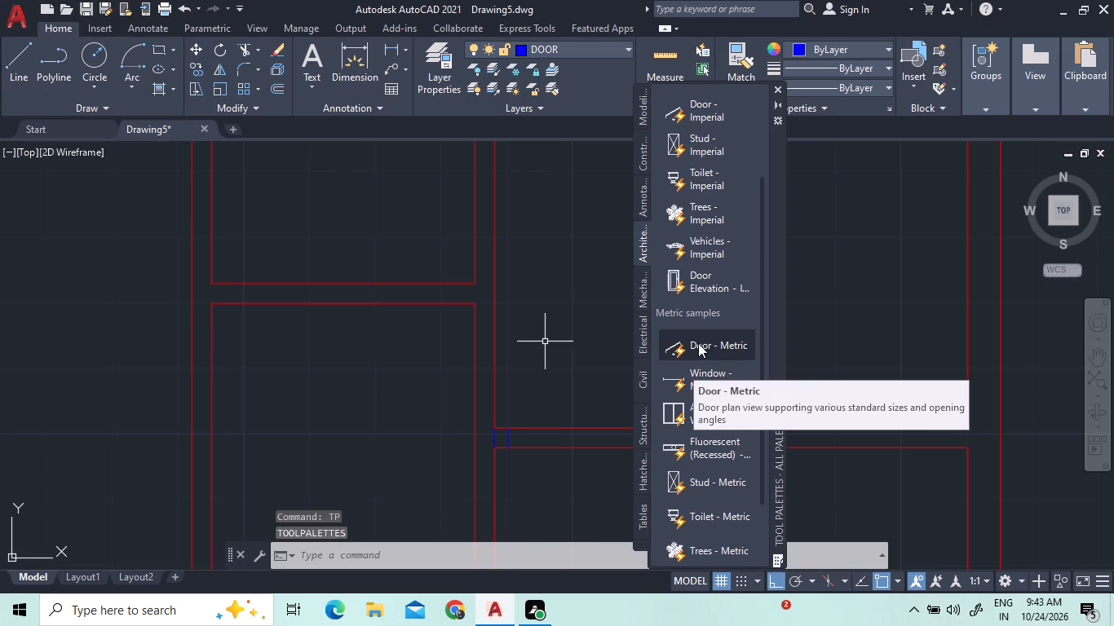
left_click_drag(698, 343, 651, 356)
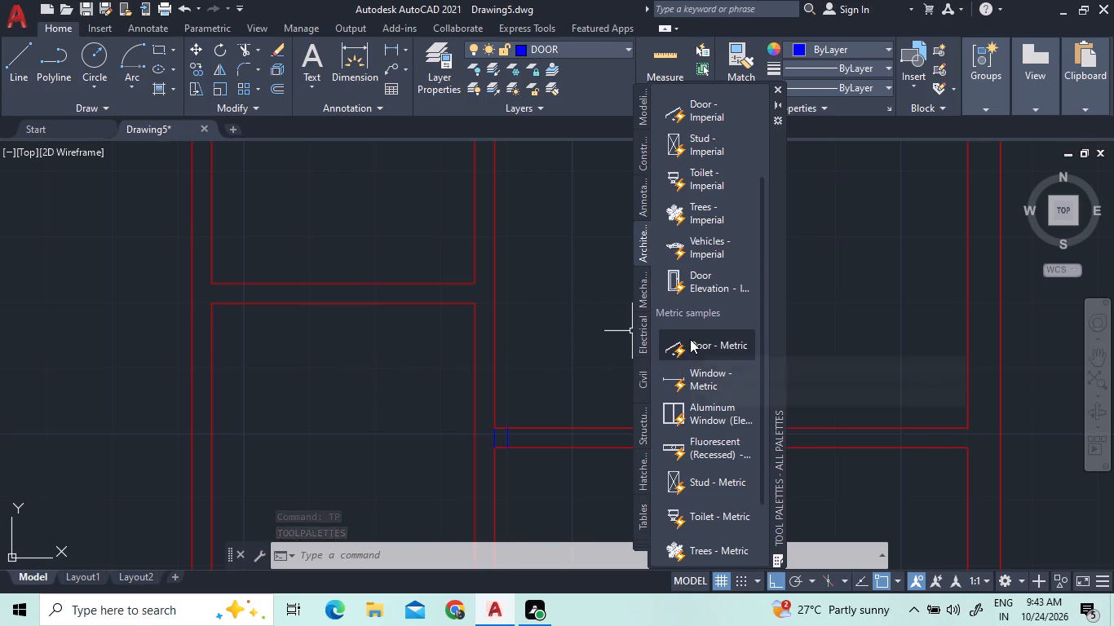
left_click_drag(689, 339, 356, 353)
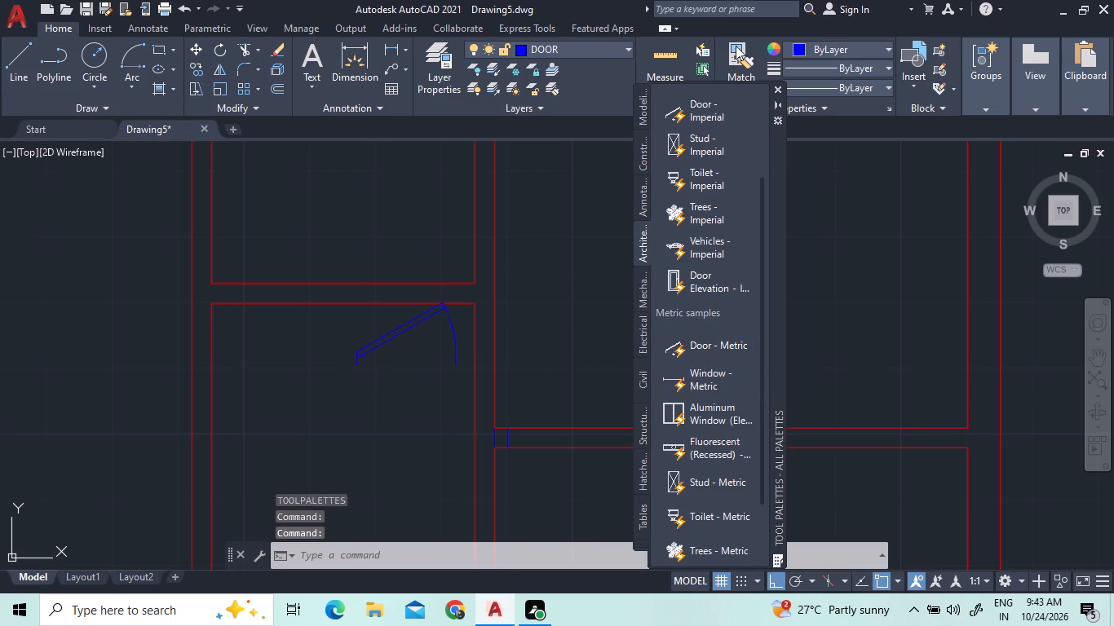
left_click(777, 89)
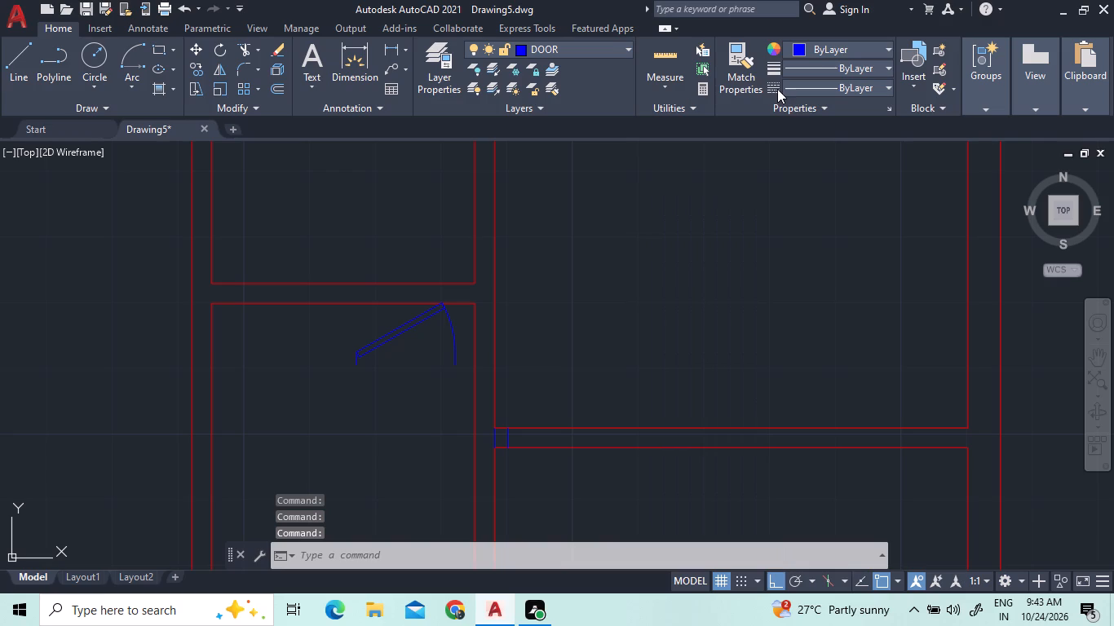
Set the door block's leaf perpendicular to the opening and stretch the door width to the largest size increment shown.
left_click(389, 335)
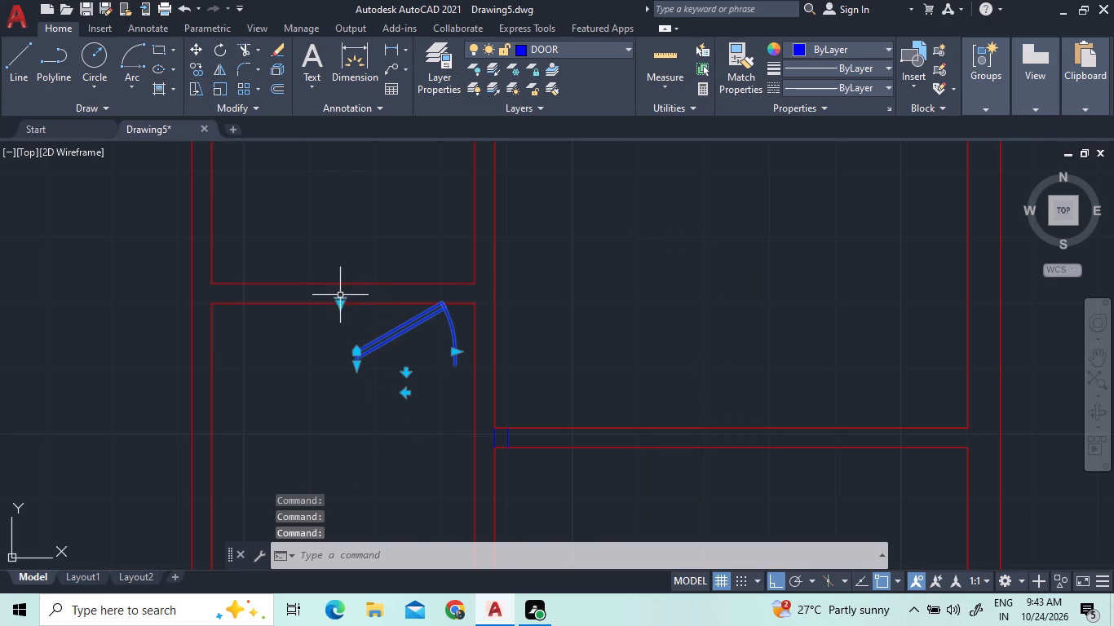
left_click(343, 300)
left_click(364, 364)
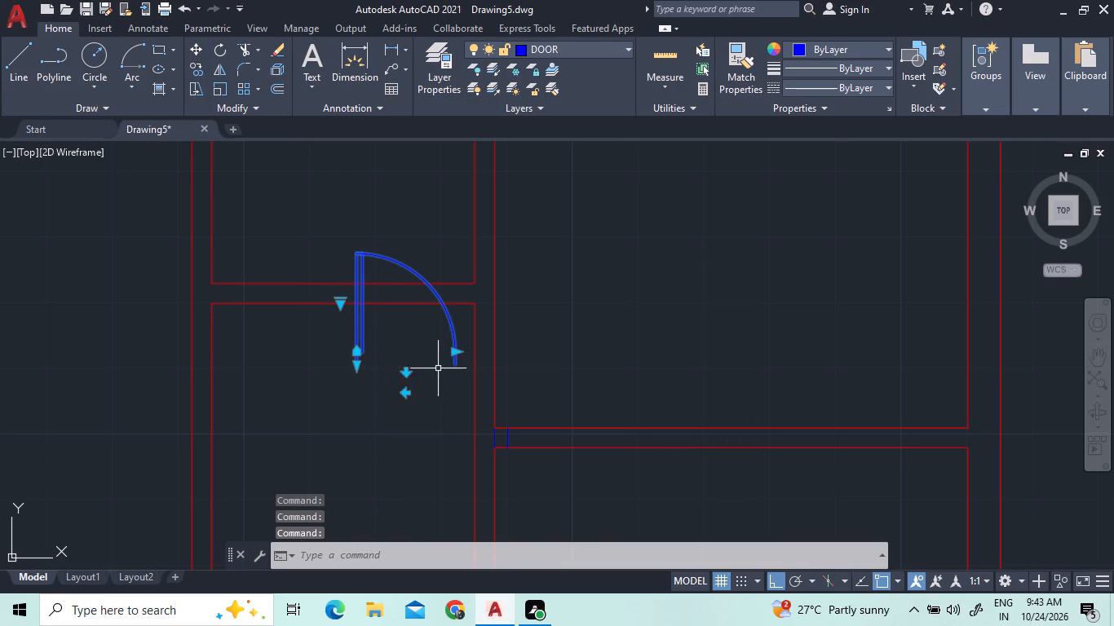
left_click(457, 350)
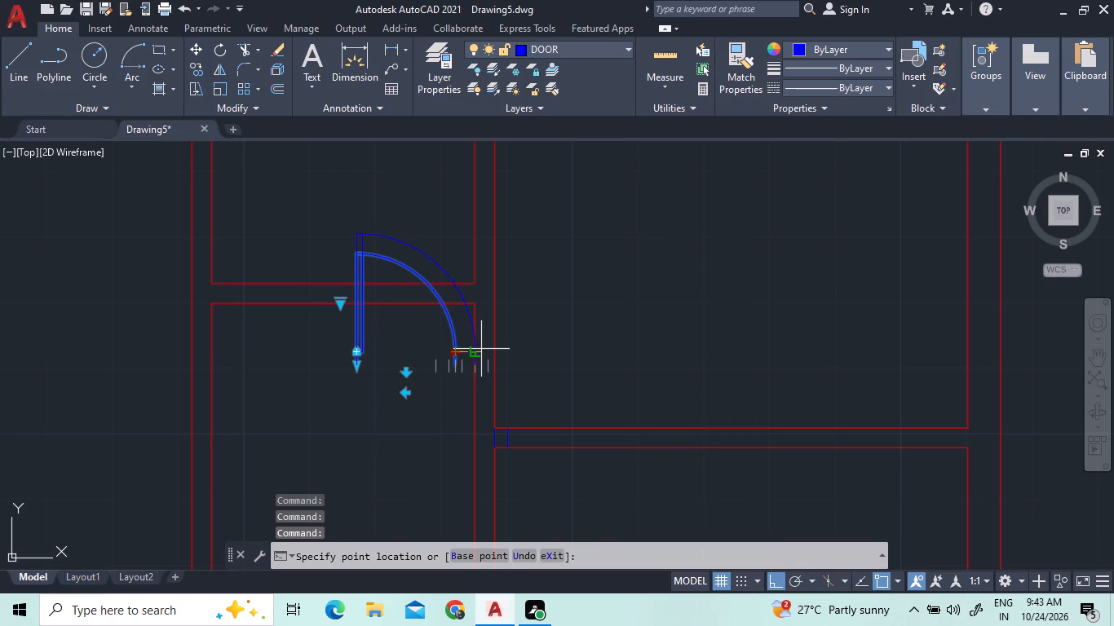
left_click(488, 349)
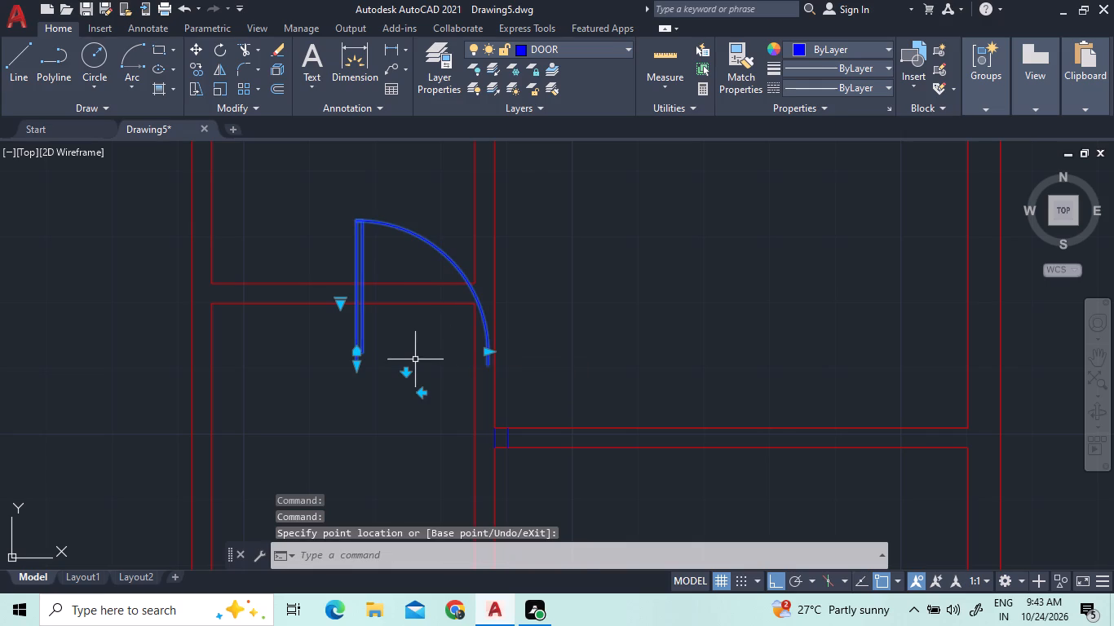
Move the door block by its lower hinge-side corner to the lower end of the offset door line on the right-hand cross partition.
right_click(404, 359)
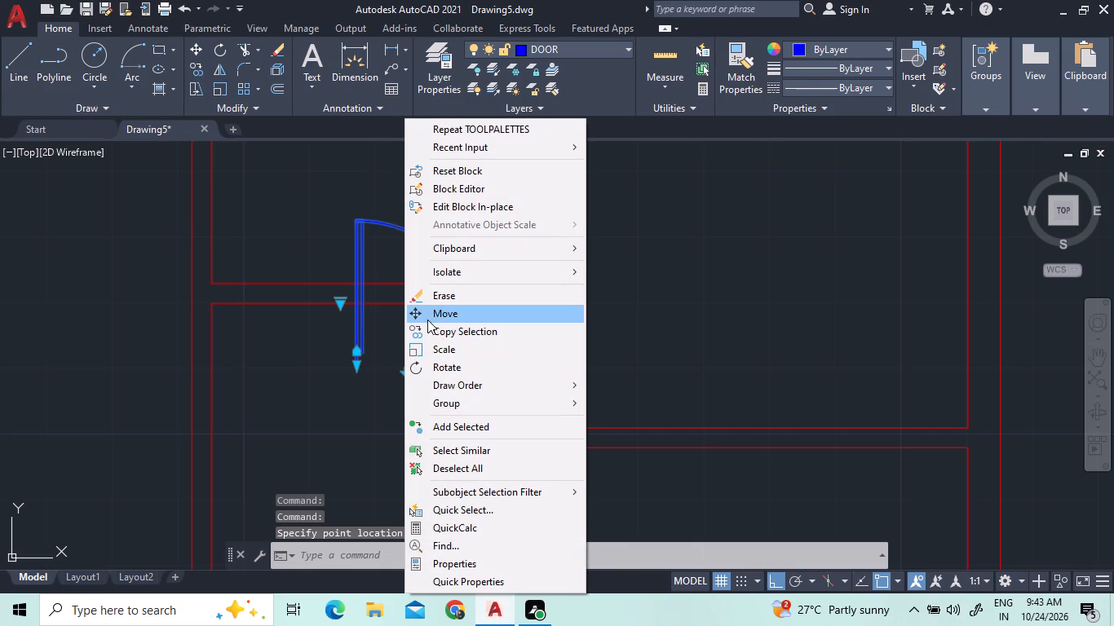
left_click(427, 320)
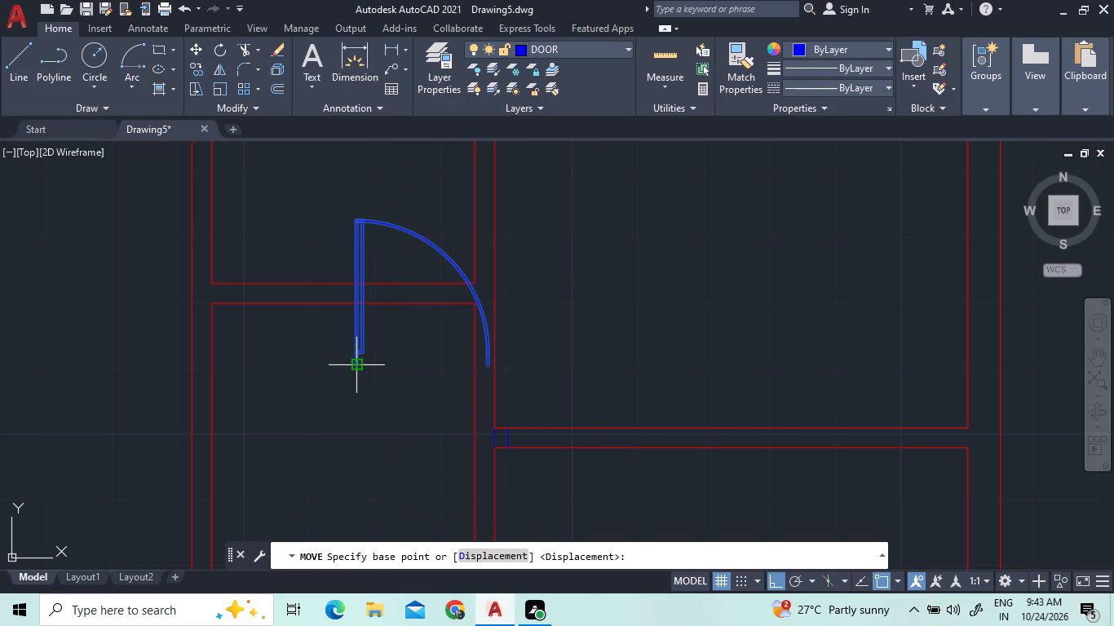
left_click(356, 367)
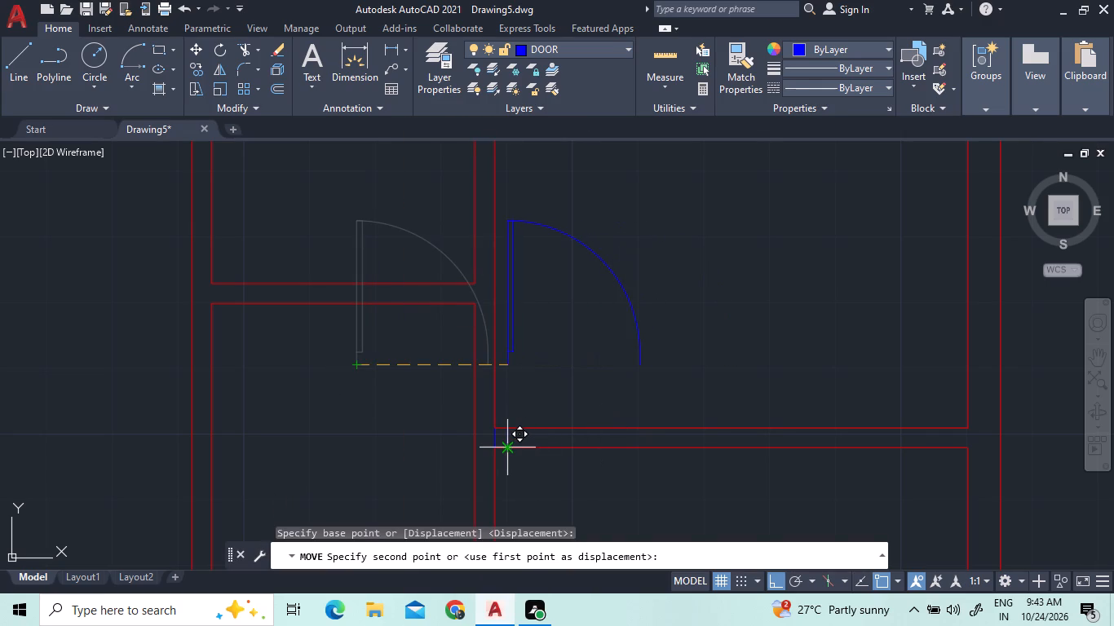
left_click(504, 447)
Trim both faces of the right-hand cross partition across the door opening and remove the vertical door line at the partition's left end.
scroll(512, 449, "up", 4)
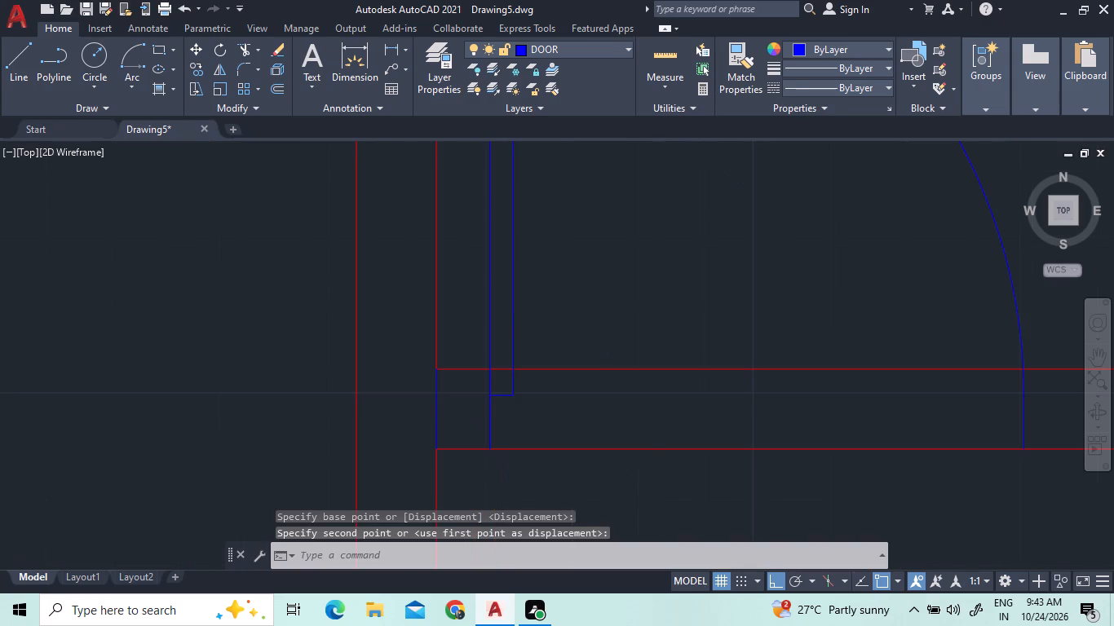
scroll(512, 449, "down", 3)
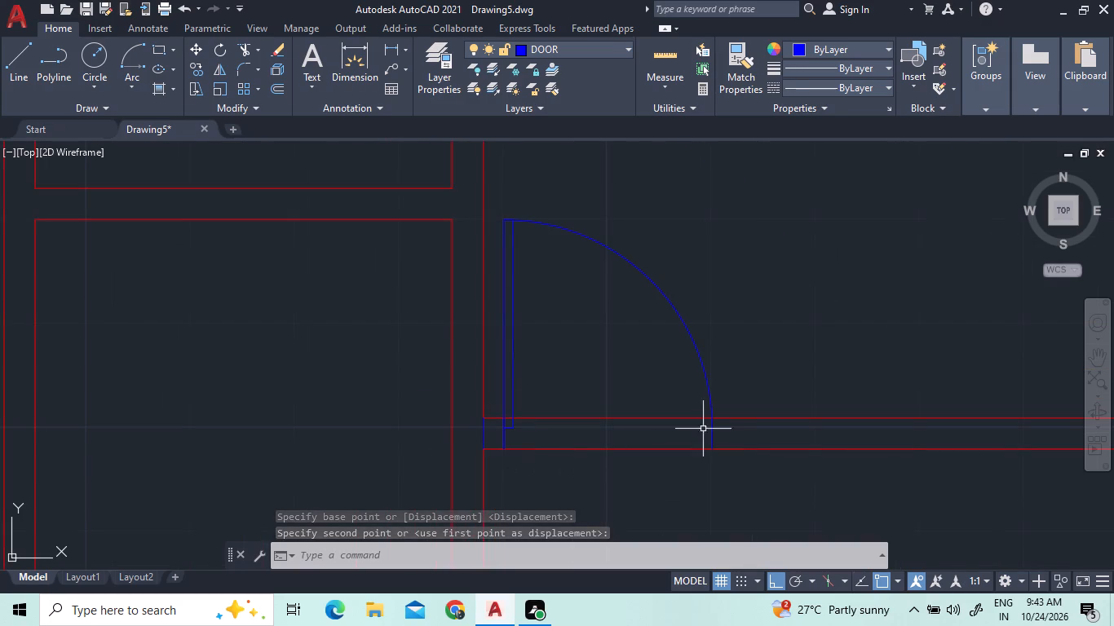
left_click(242, 48)
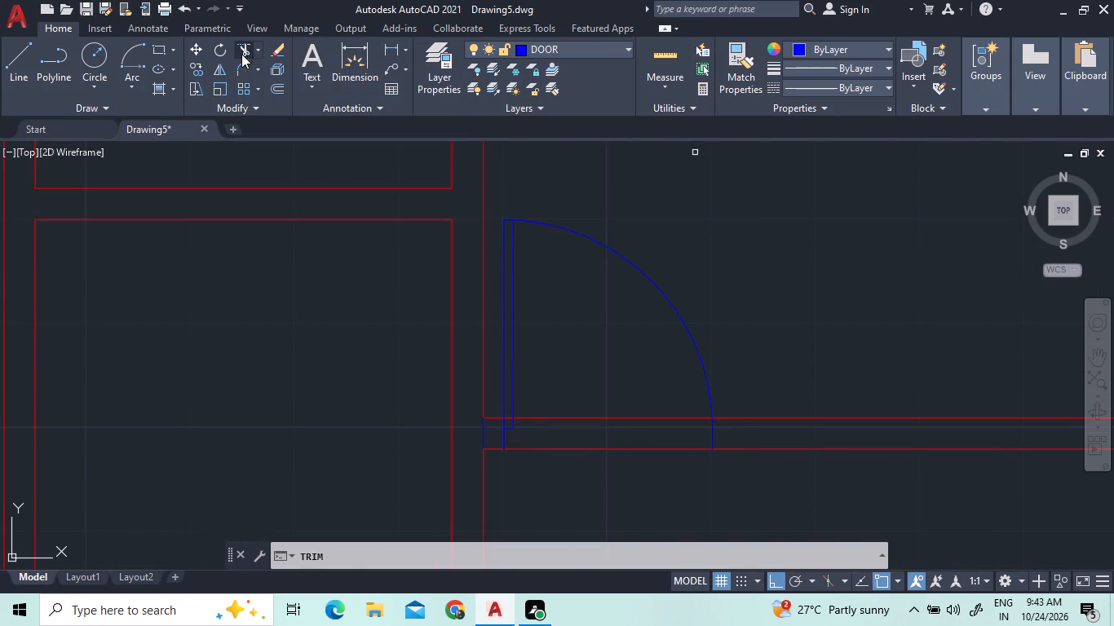
left_click(589, 423)
left_click(597, 344)
left_click(597, 344)
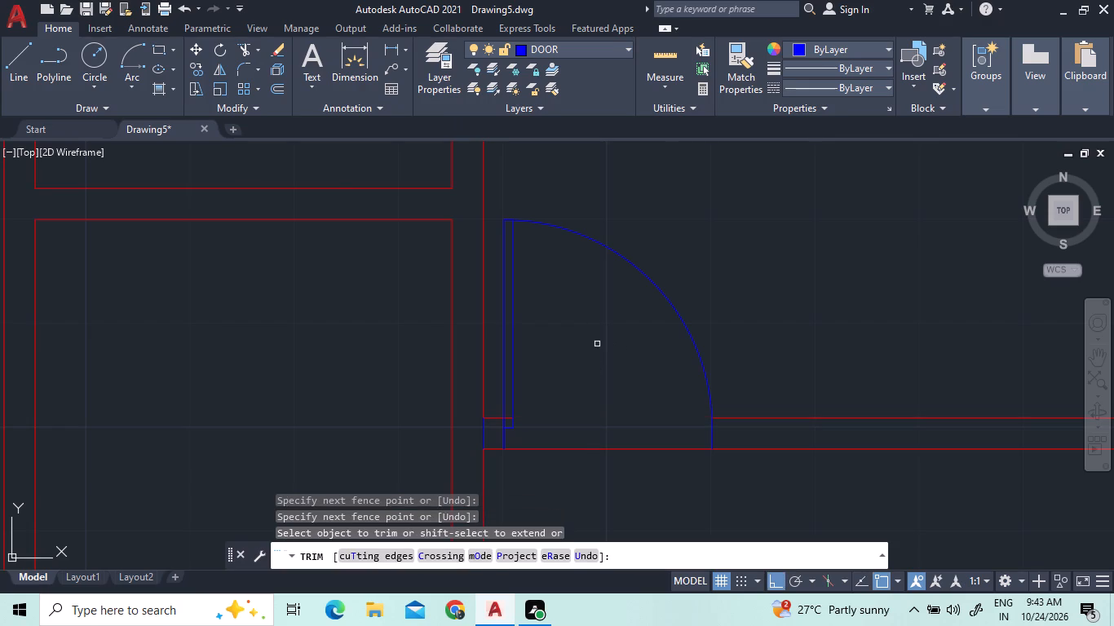
left_click(617, 459)
left_click(618, 392)
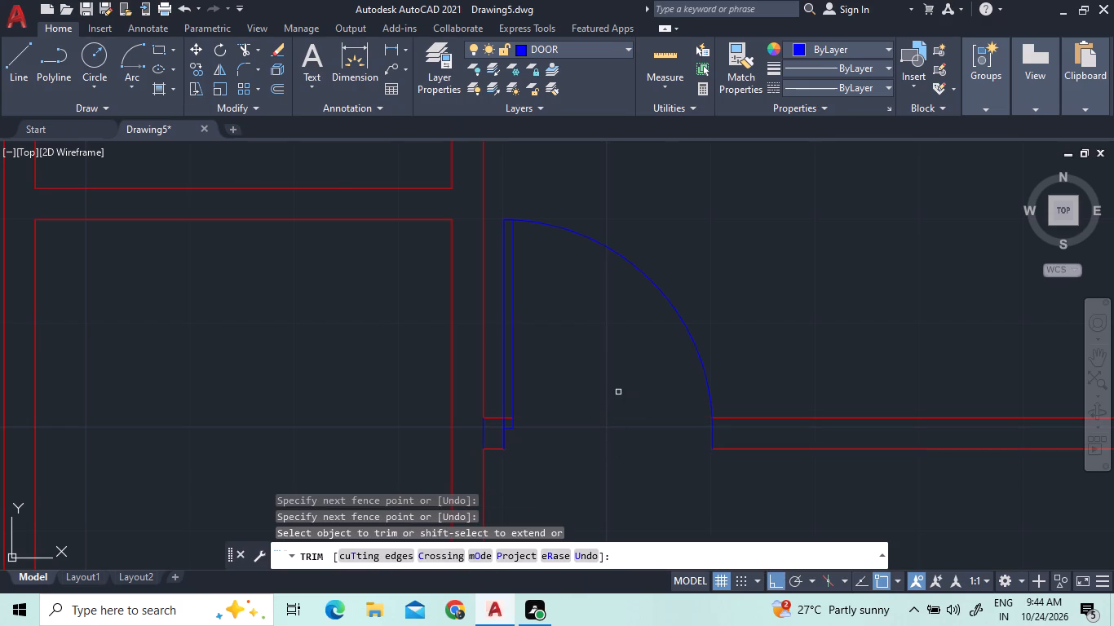
left_click(507, 418)
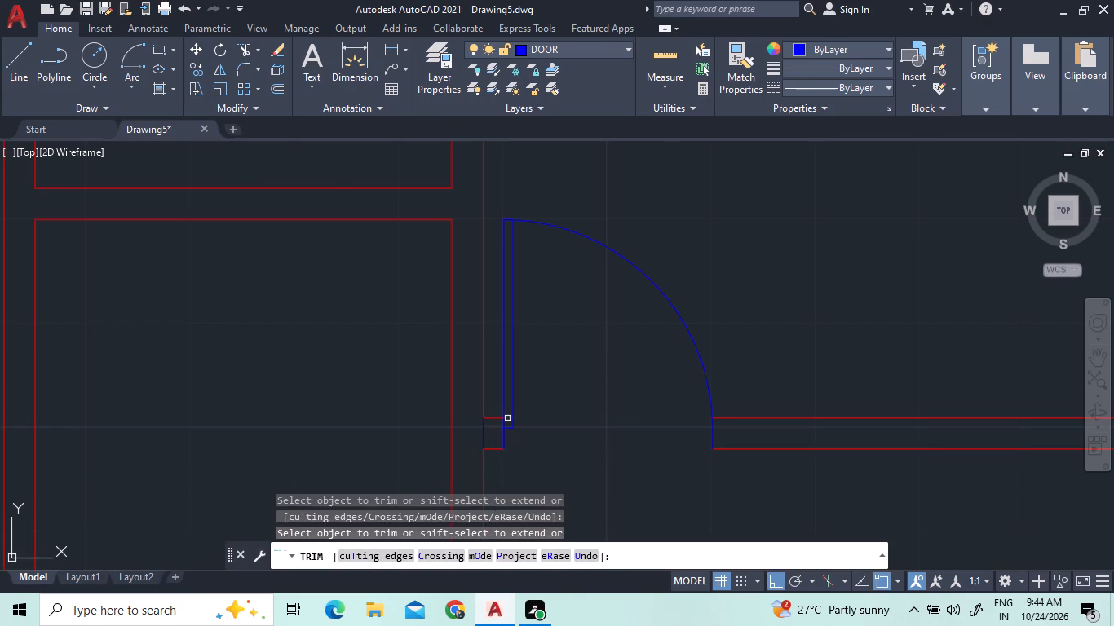
left_click(482, 429)
right_click(595, 329)
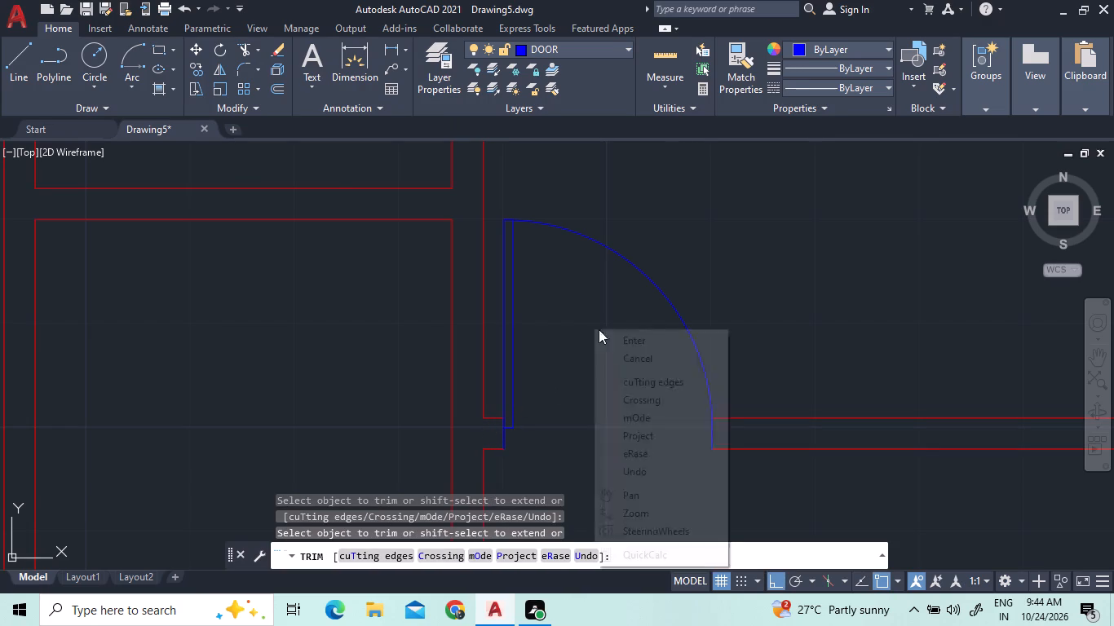
left_click(628, 342)
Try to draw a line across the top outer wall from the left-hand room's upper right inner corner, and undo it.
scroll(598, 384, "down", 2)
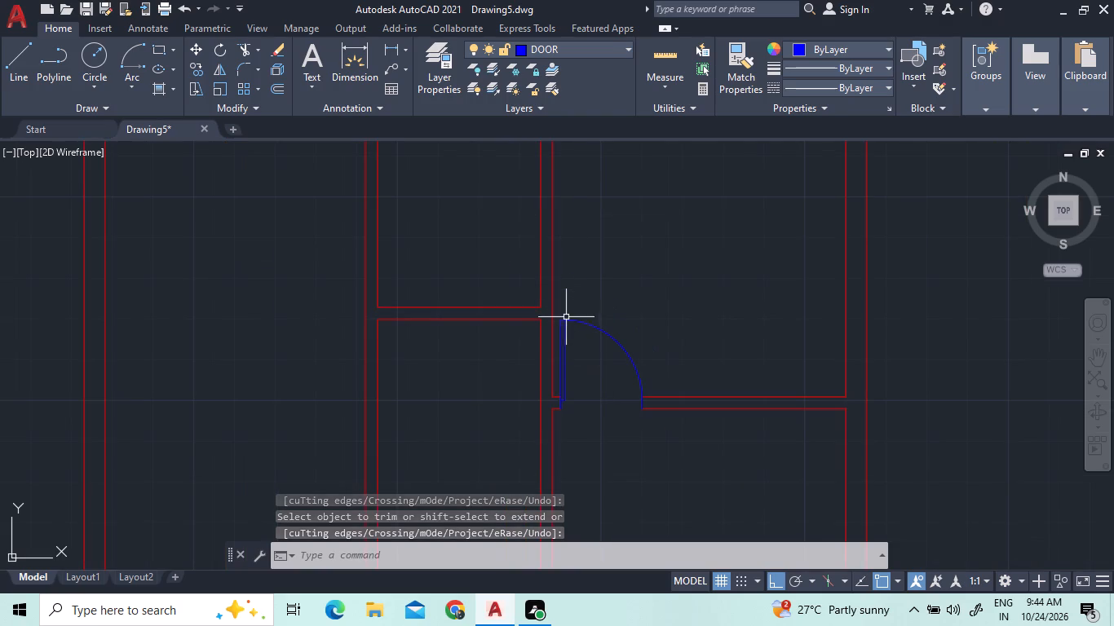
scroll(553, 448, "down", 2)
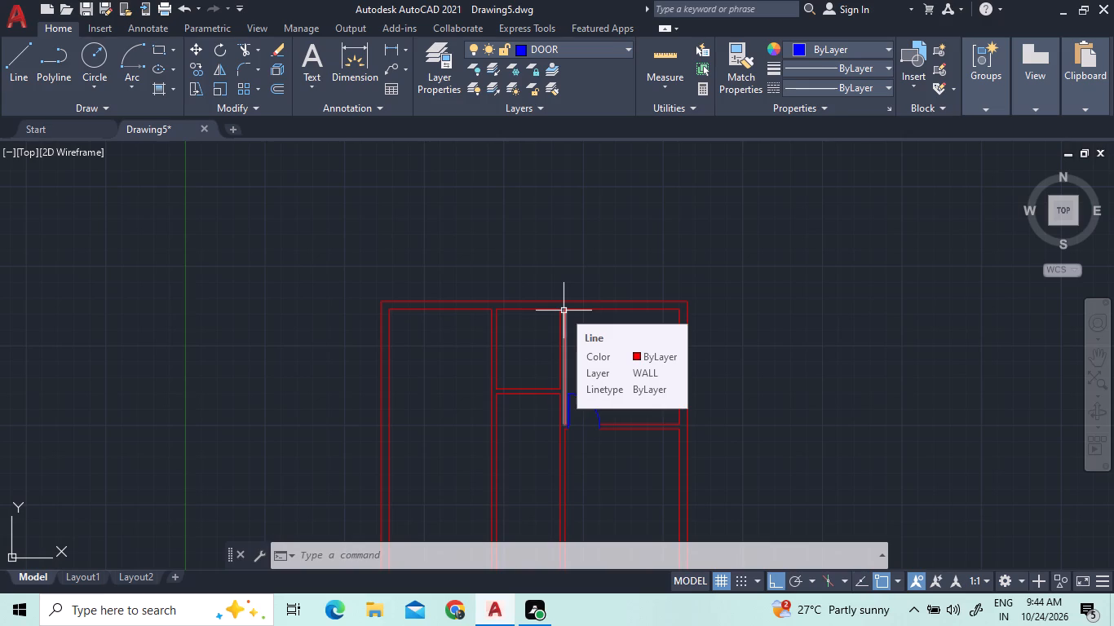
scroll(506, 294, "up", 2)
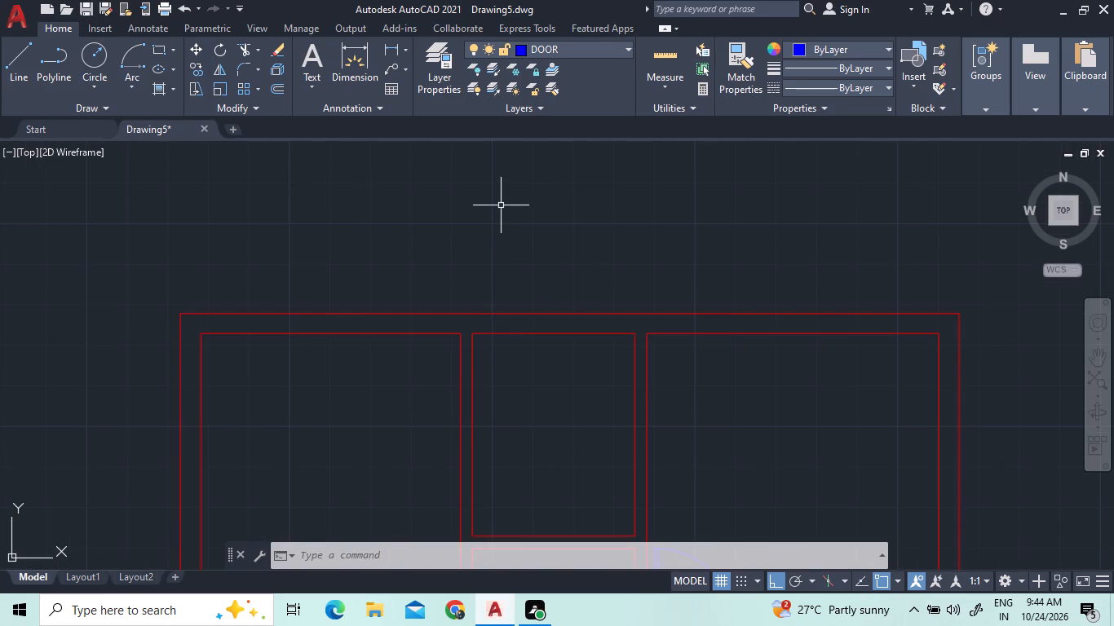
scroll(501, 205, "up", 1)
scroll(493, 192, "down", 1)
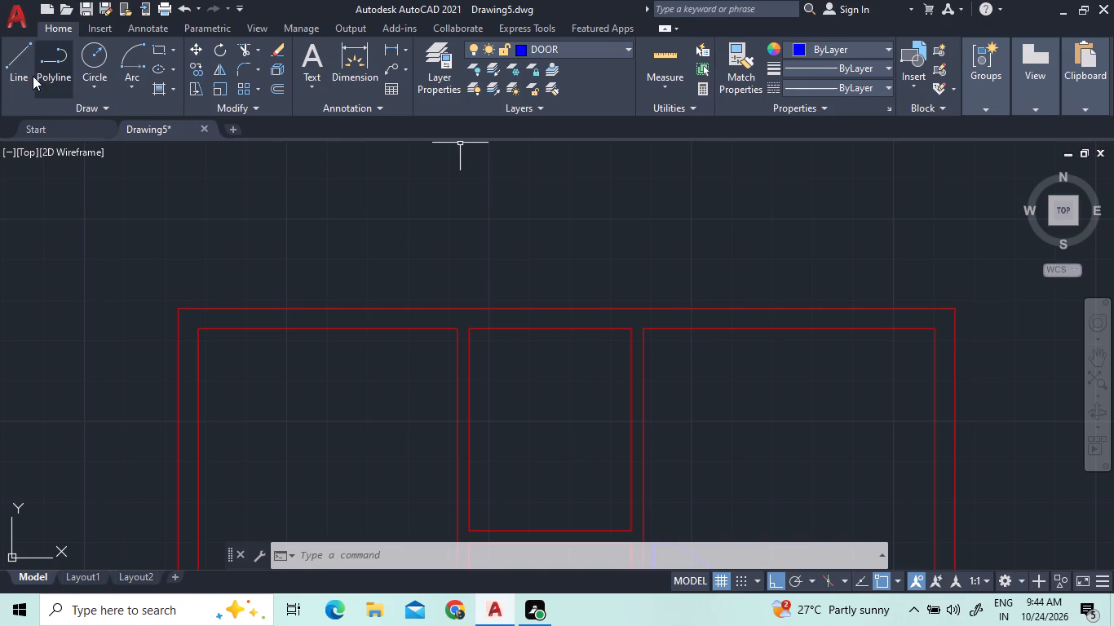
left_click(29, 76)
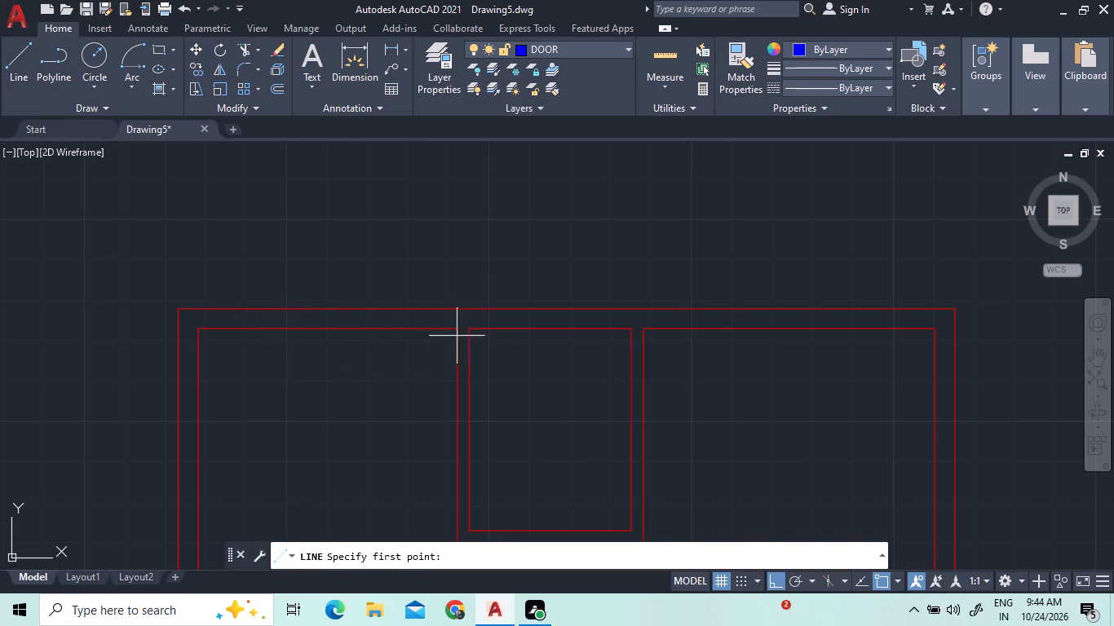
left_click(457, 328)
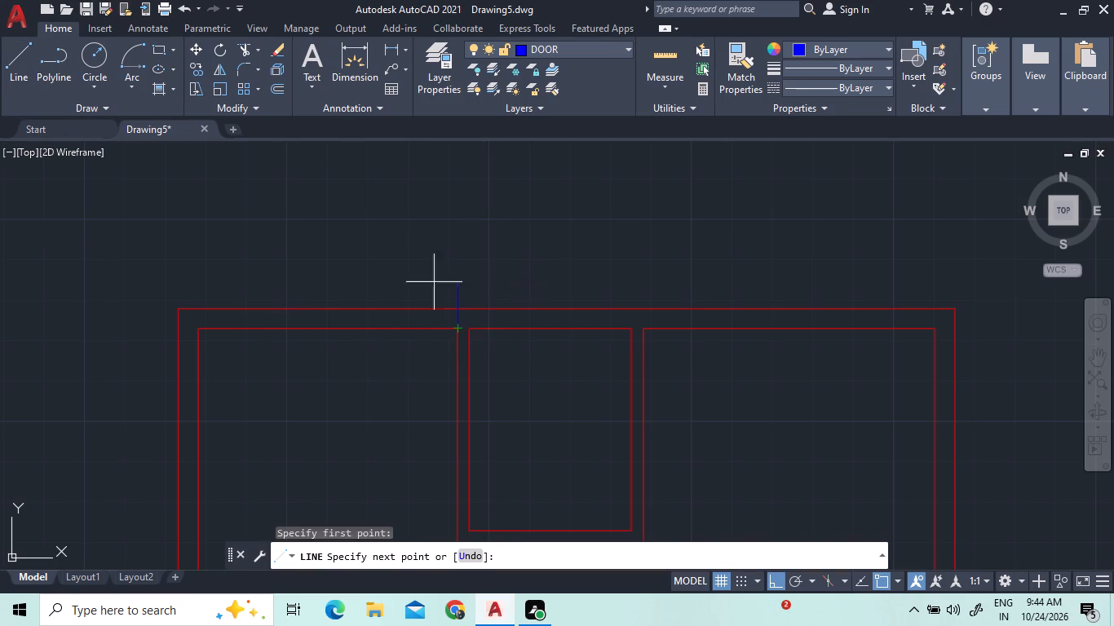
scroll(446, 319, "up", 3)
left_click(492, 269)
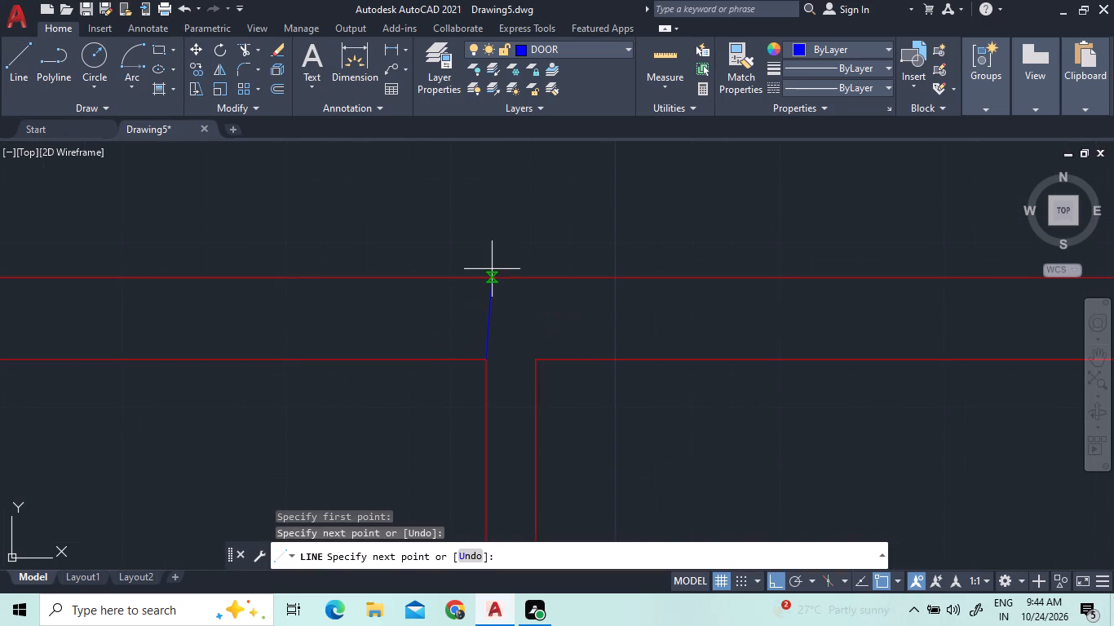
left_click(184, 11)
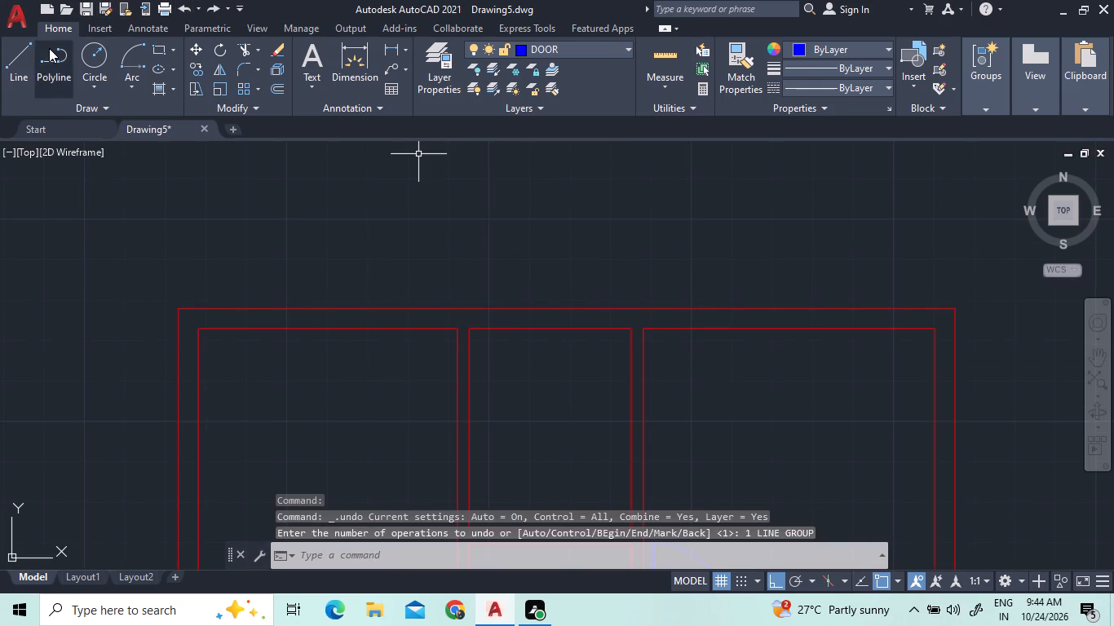
Draw a line across the top outer wall from the left-hand room's upper right inner corner to the outer face.
left_click(8, 55)
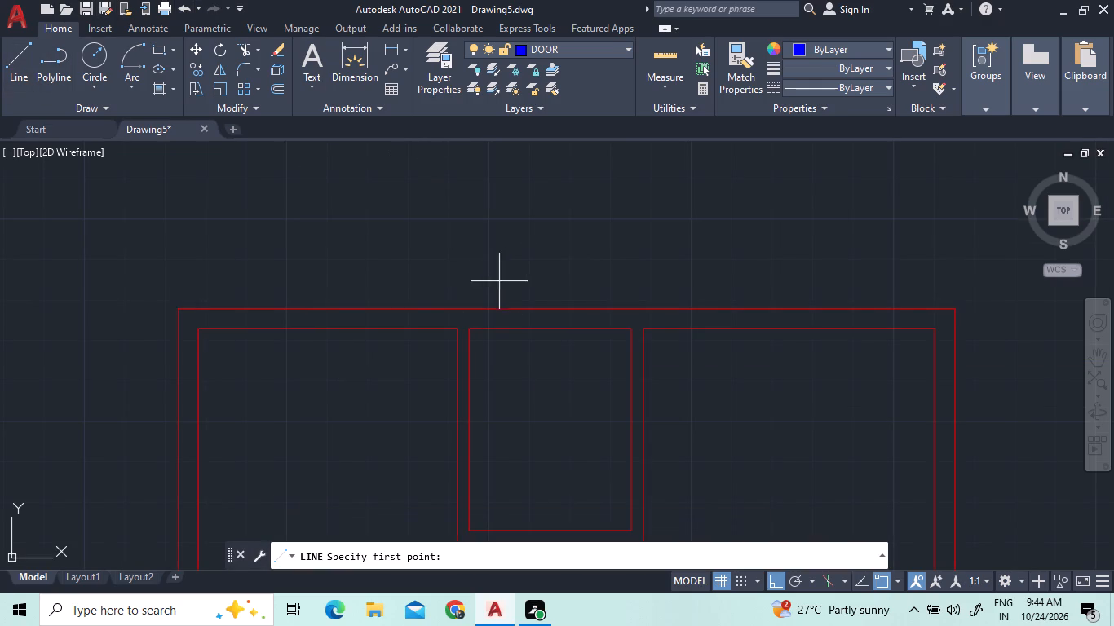
scroll(464, 292, "up", 3)
scroll(450, 360, "down", 3)
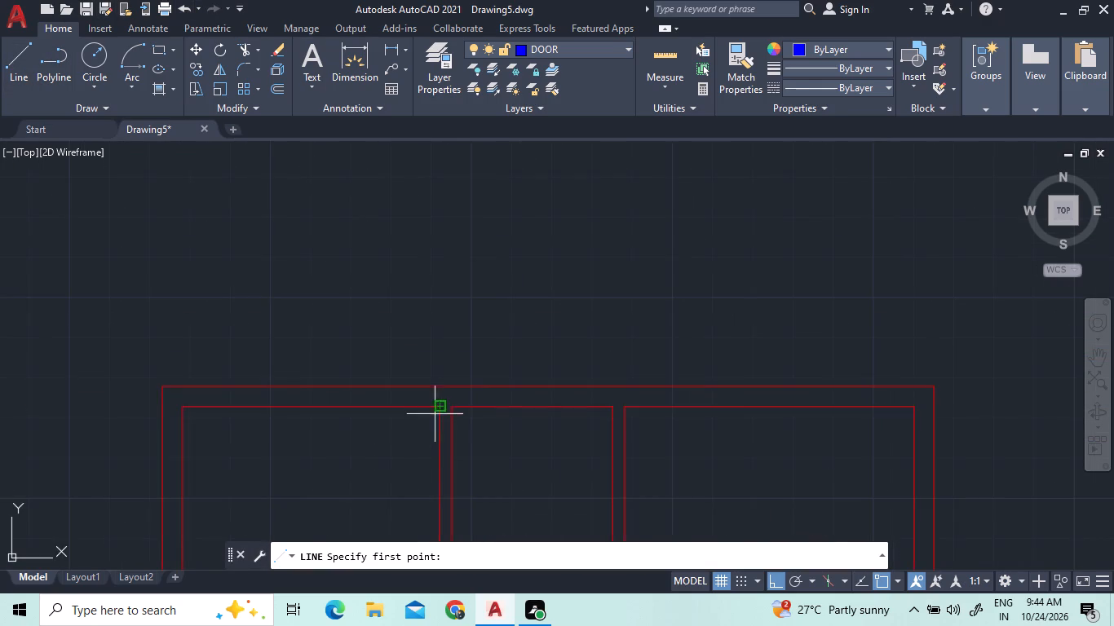
scroll(435, 414, "up", 2)
middle_click_drag(435, 412, 600, 403)
scroll(584, 413, "down", 1)
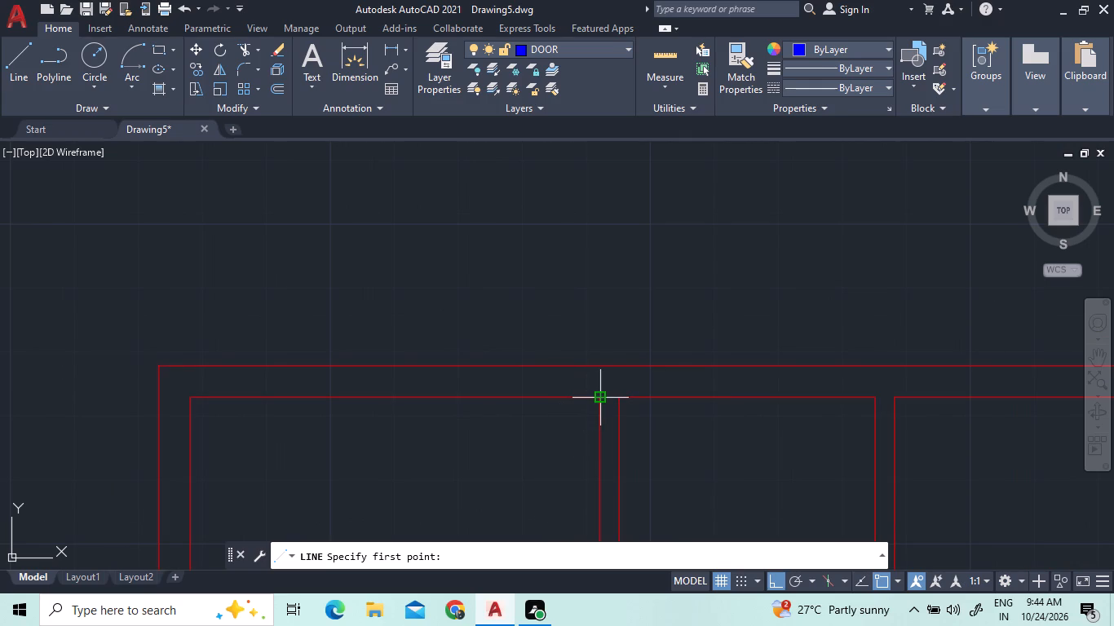
scroll(597, 394, "up", 2)
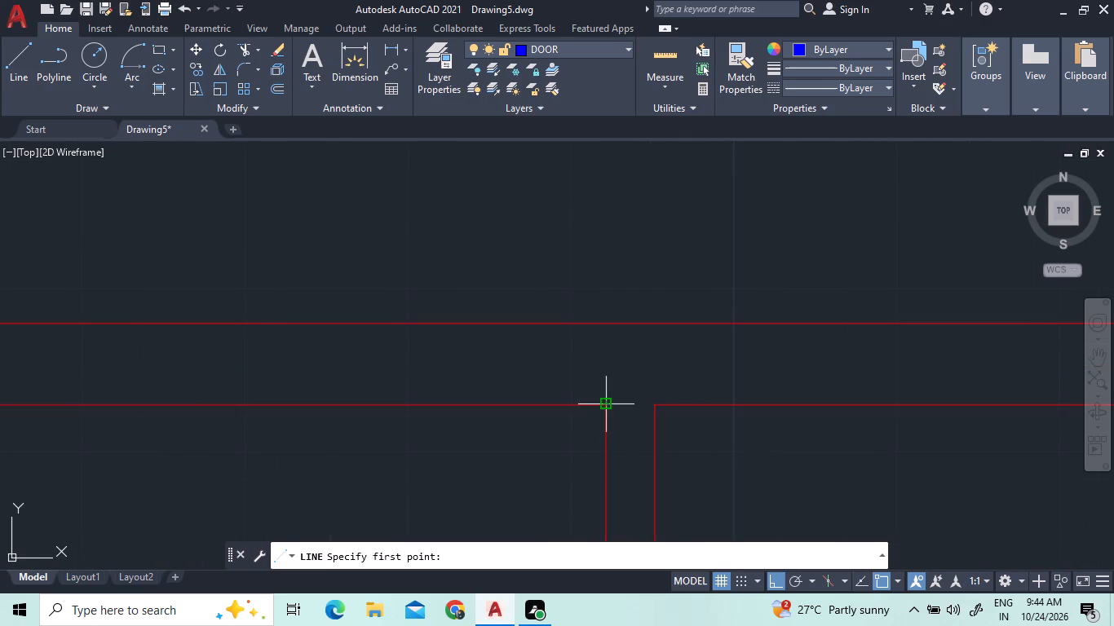
left_click(603, 402)
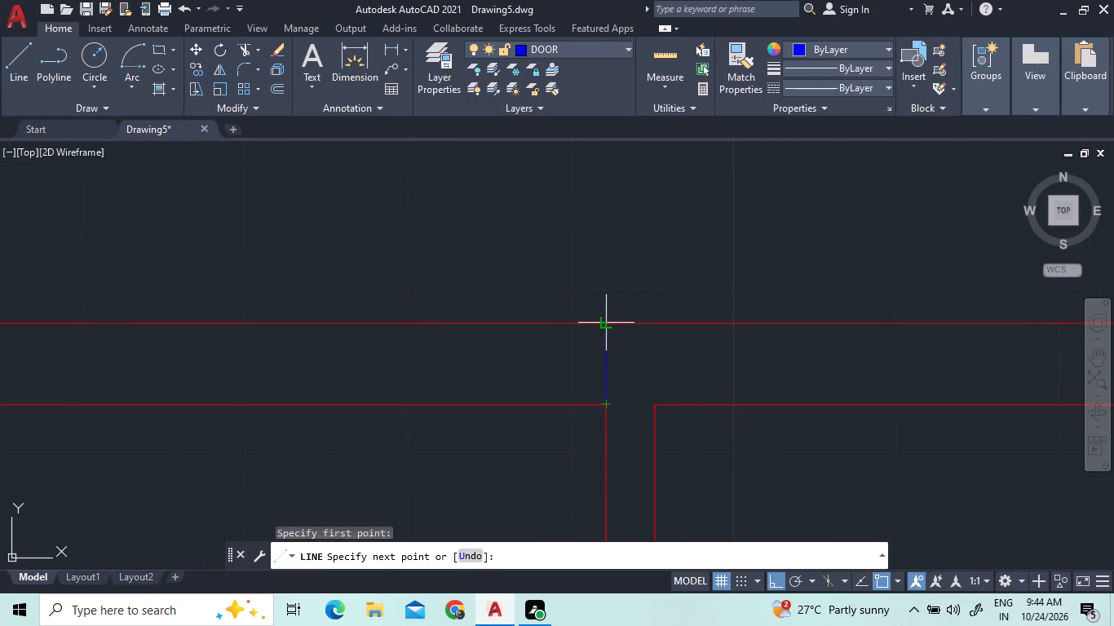
left_click(606, 320)
scroll(696, 241, "down", 2)
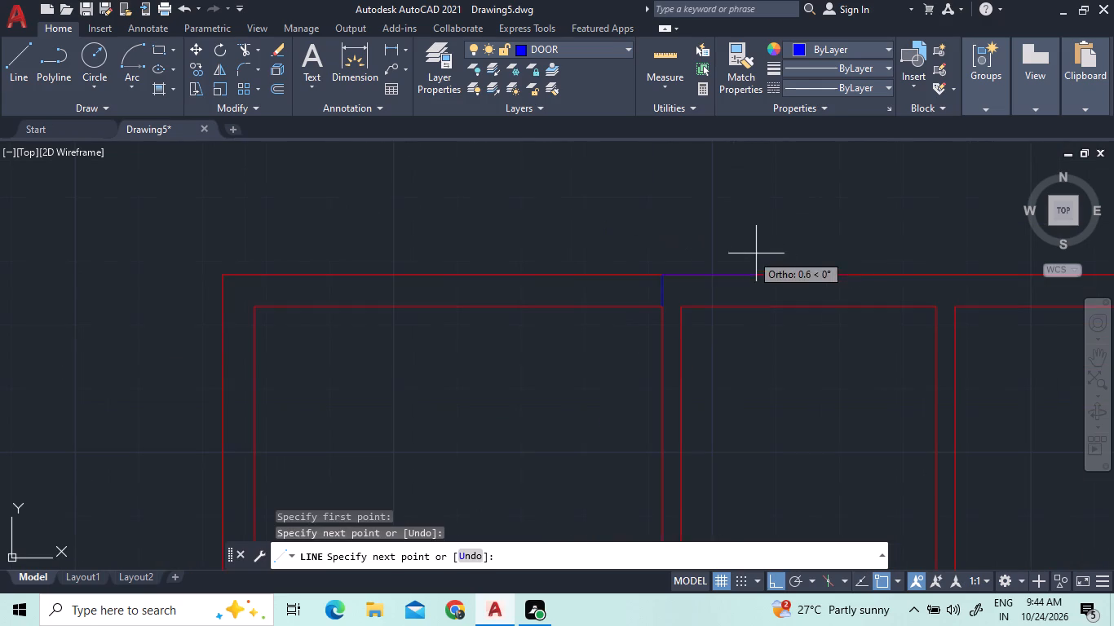
right_click(542, 196)
right_click(560, 196)
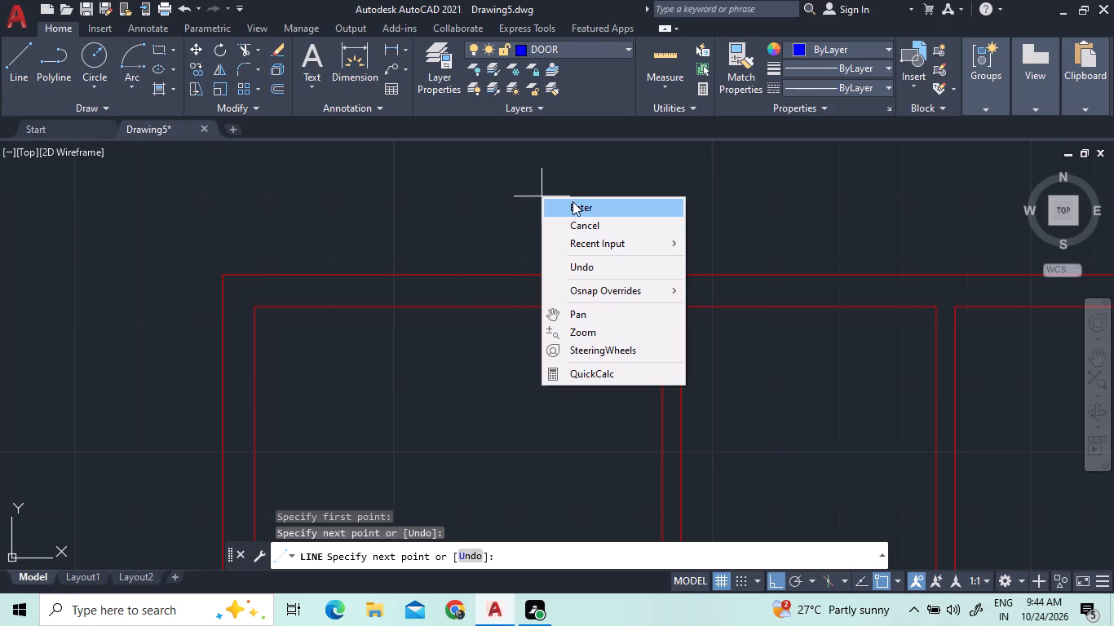
left_click(572, 201)
Offset the new door line in the top outer wall by 0.1 toward the left-hand room.
left_click(276, 87)
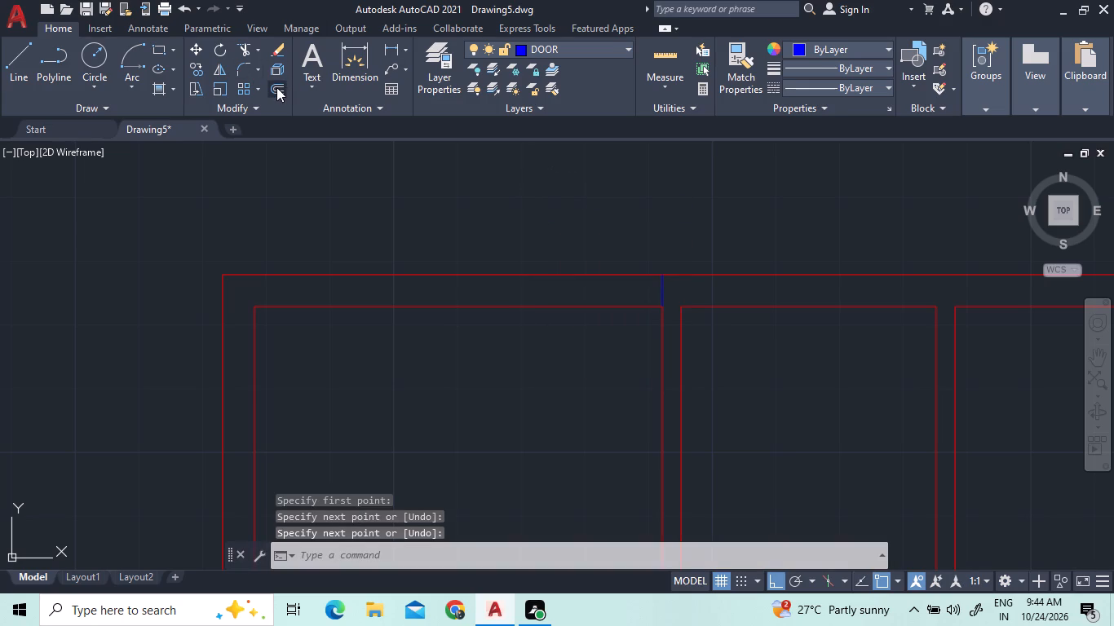
key("0")
type("0.")
key("BackSpace")
key("BackSpace")
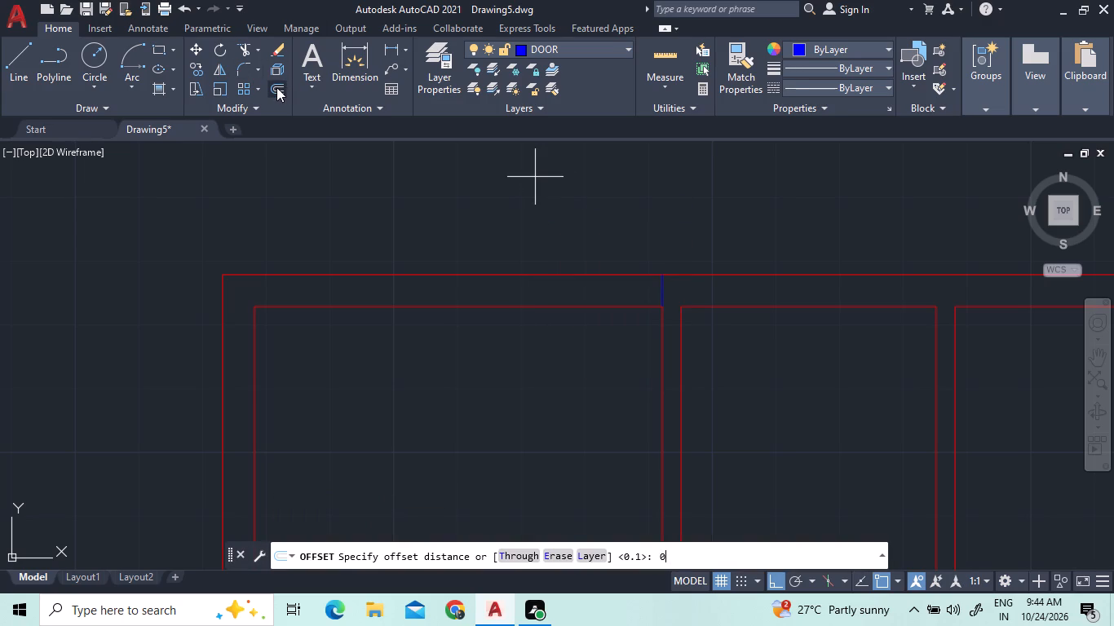
type(".1")
key("Return")
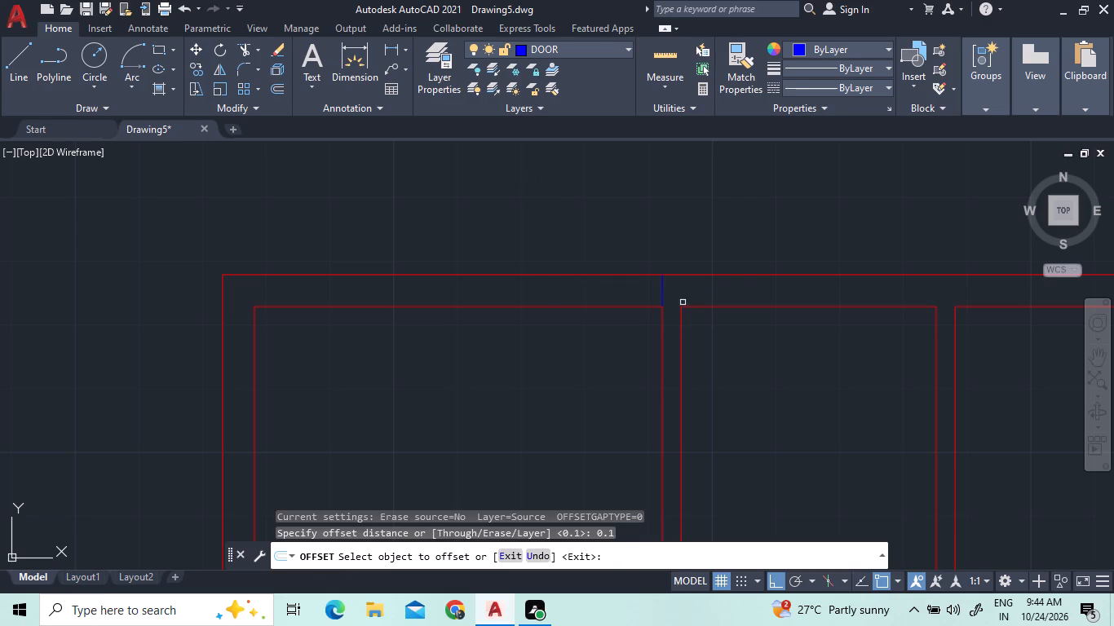
left_click(661, 291)
left_click(644, 289)
right_click(555, 246)
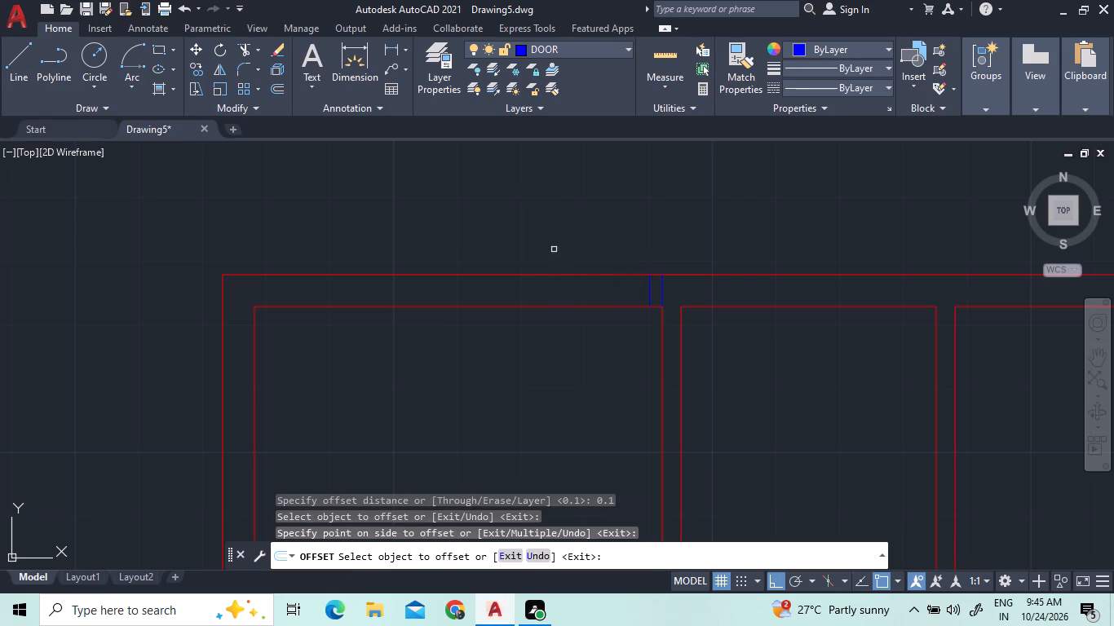
left_click(572, 259)
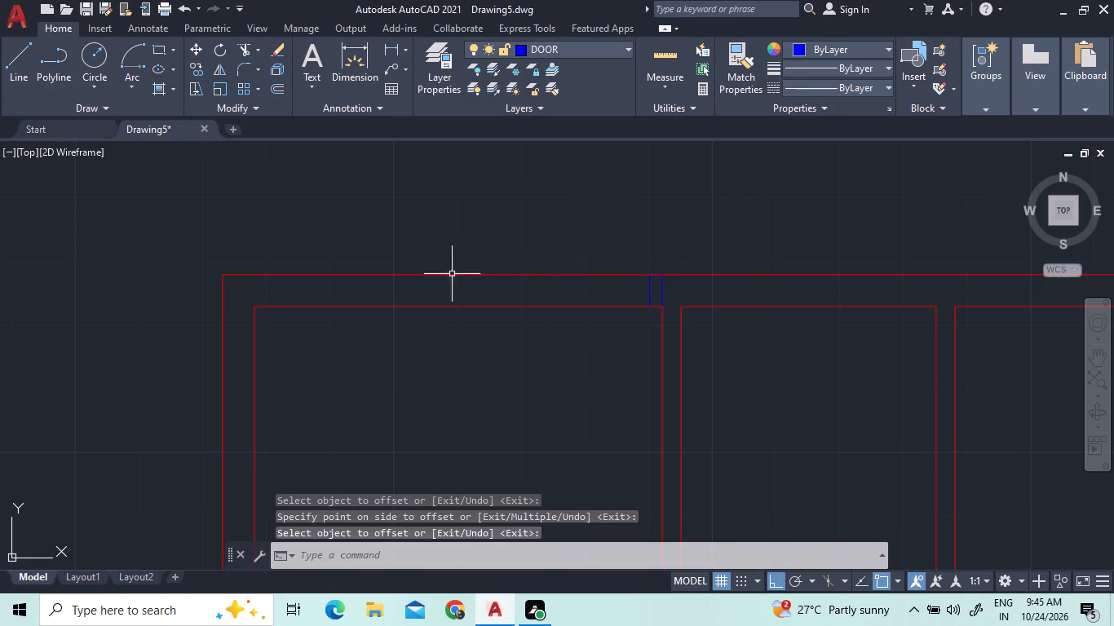
Copy the door block on the right-hand cross partition about 4.1 straight up, above the top outer wall.
scroll(440, 281, "down", 2)
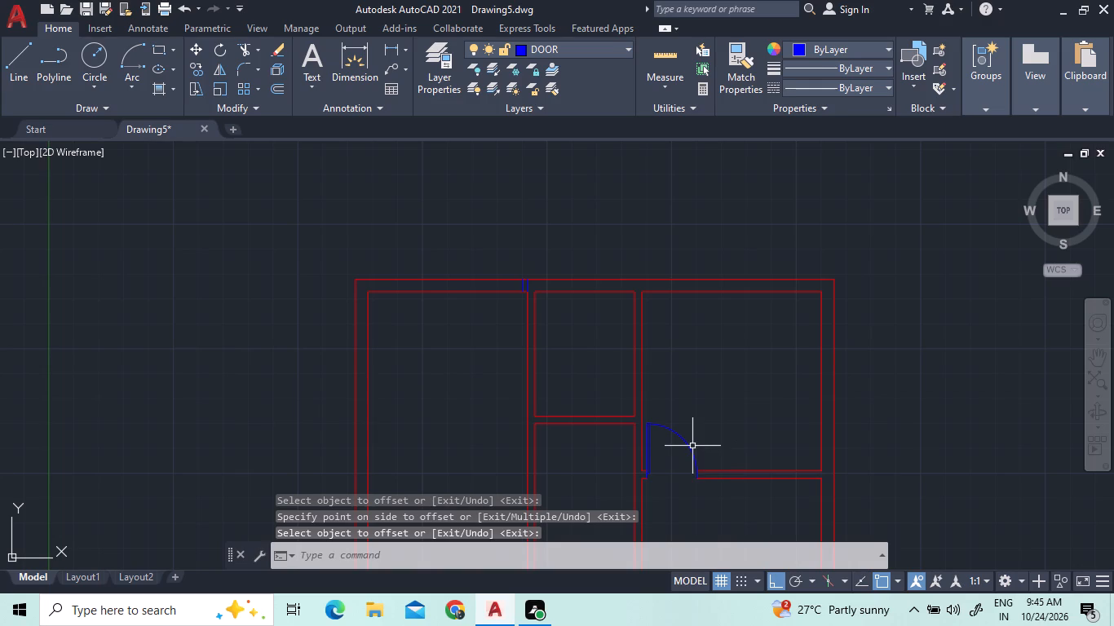
left_click(691, 446)
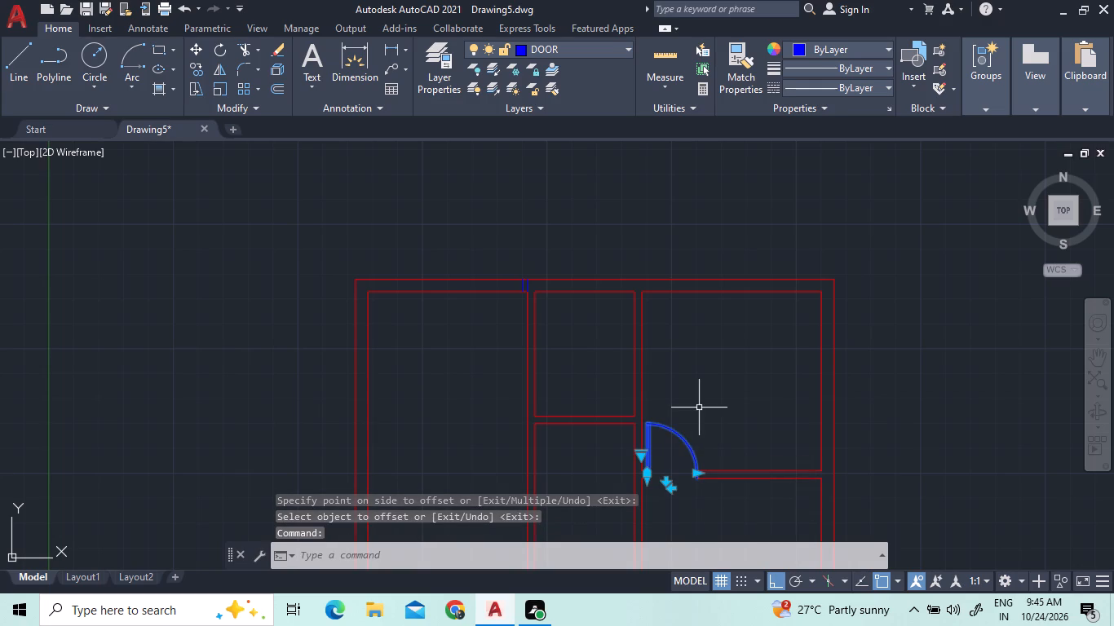
right_click(699, 408)
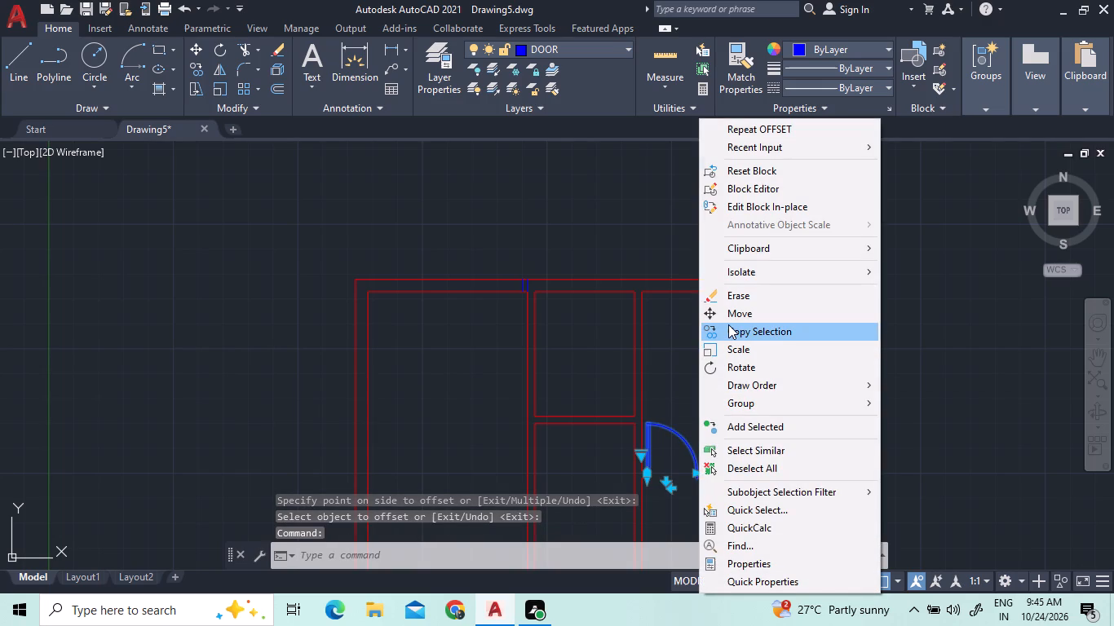
left_click(728, 324)
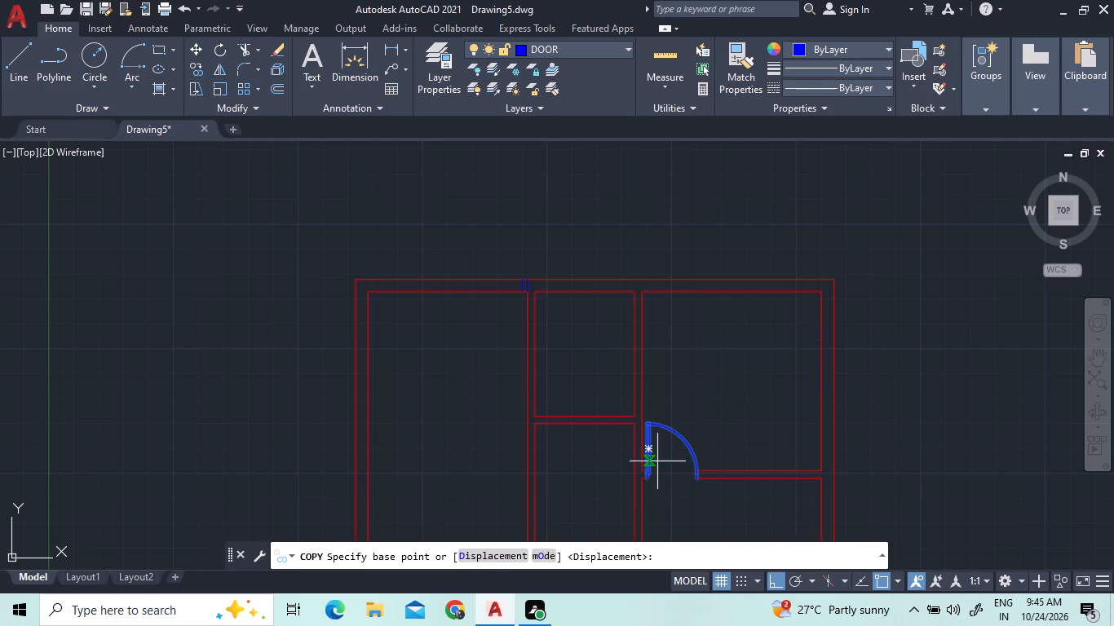
left_click(666, 457)
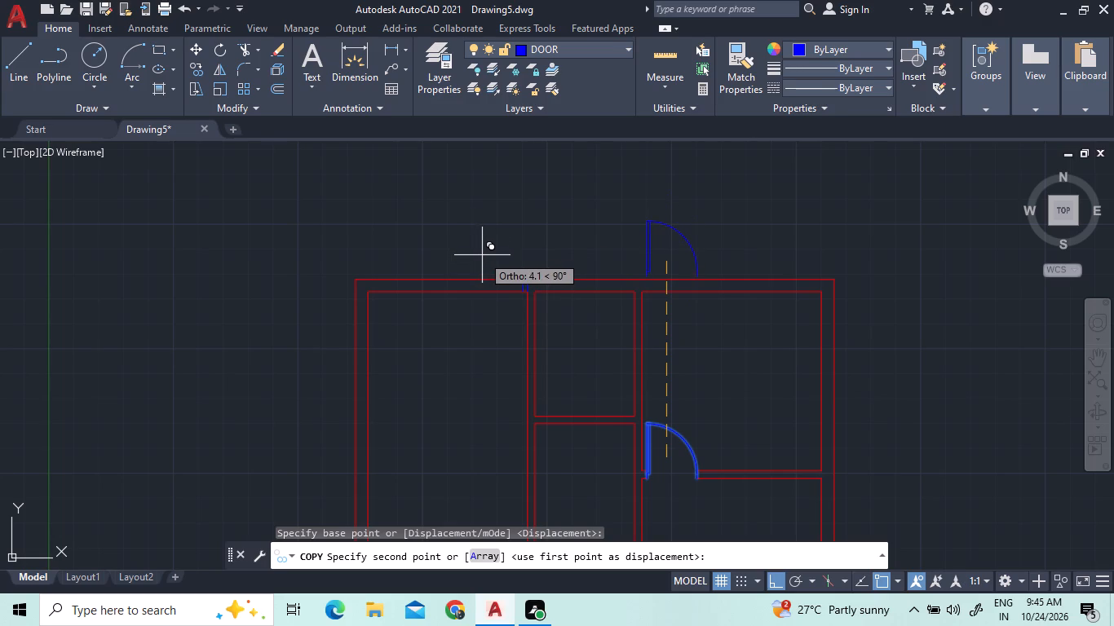
left_click(482, 255)
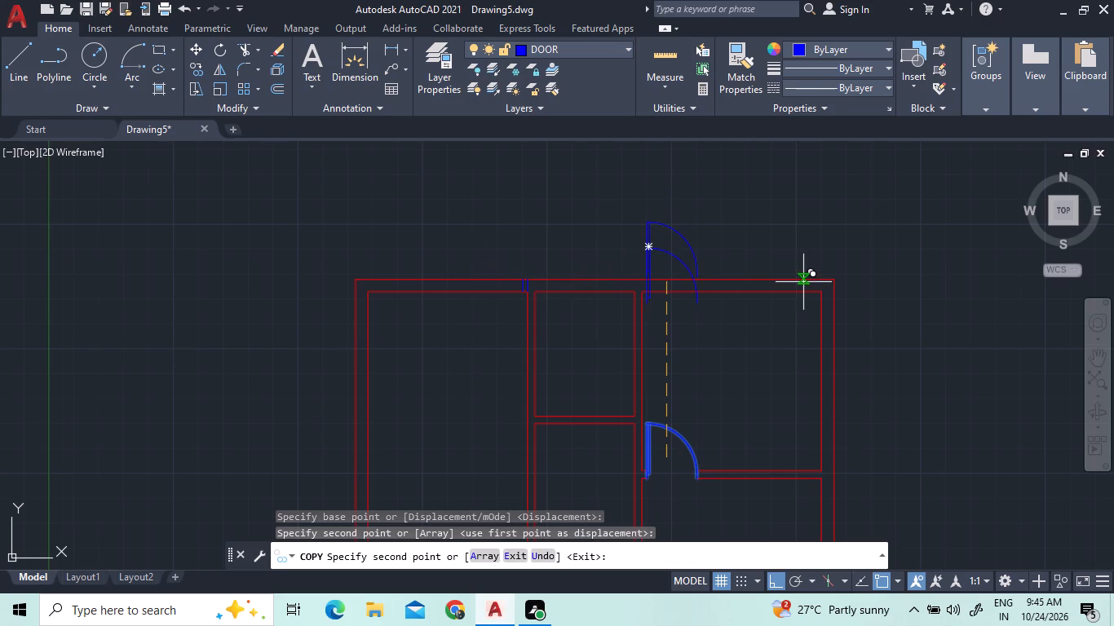
key("Escape")
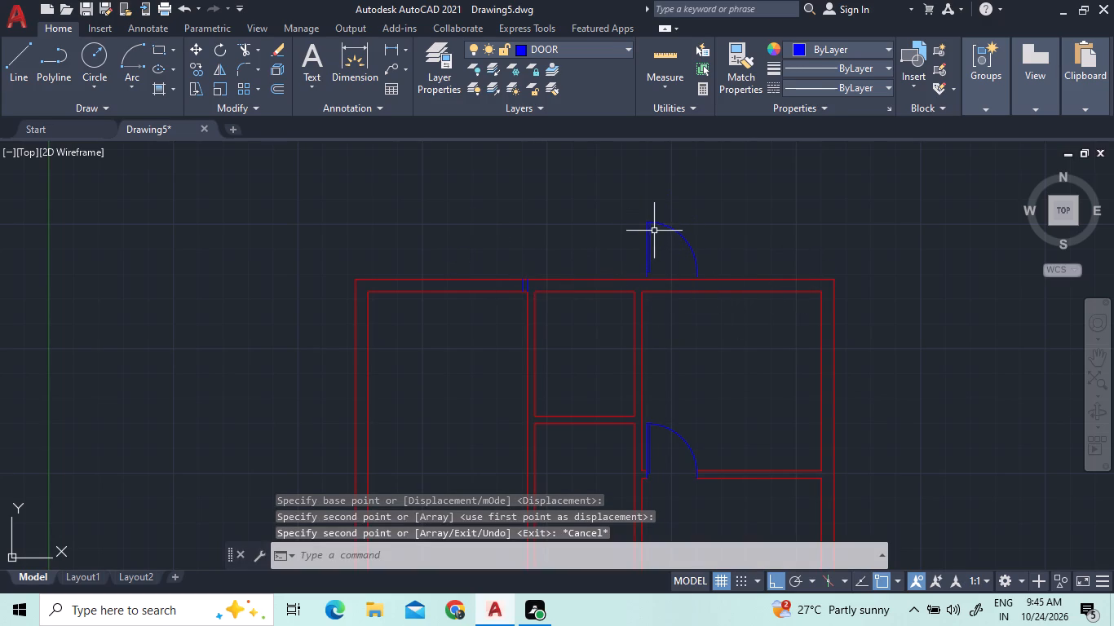
Flip the side the copied door is hung on so its hinge is on the right.
left_click(645, 234)
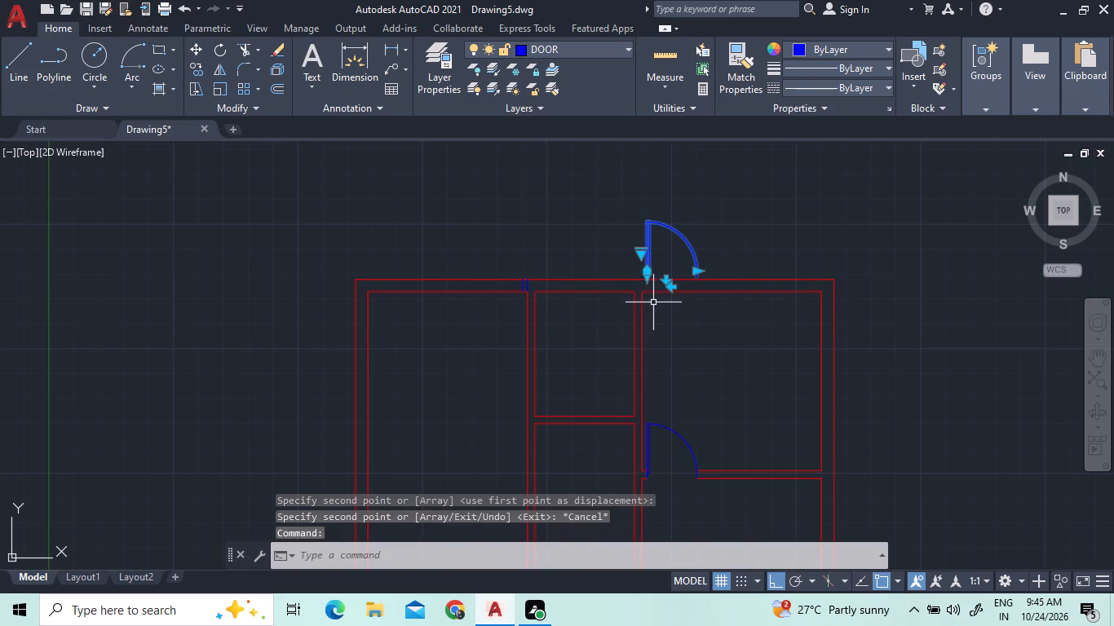
scroll(656, 299, "up", 2)
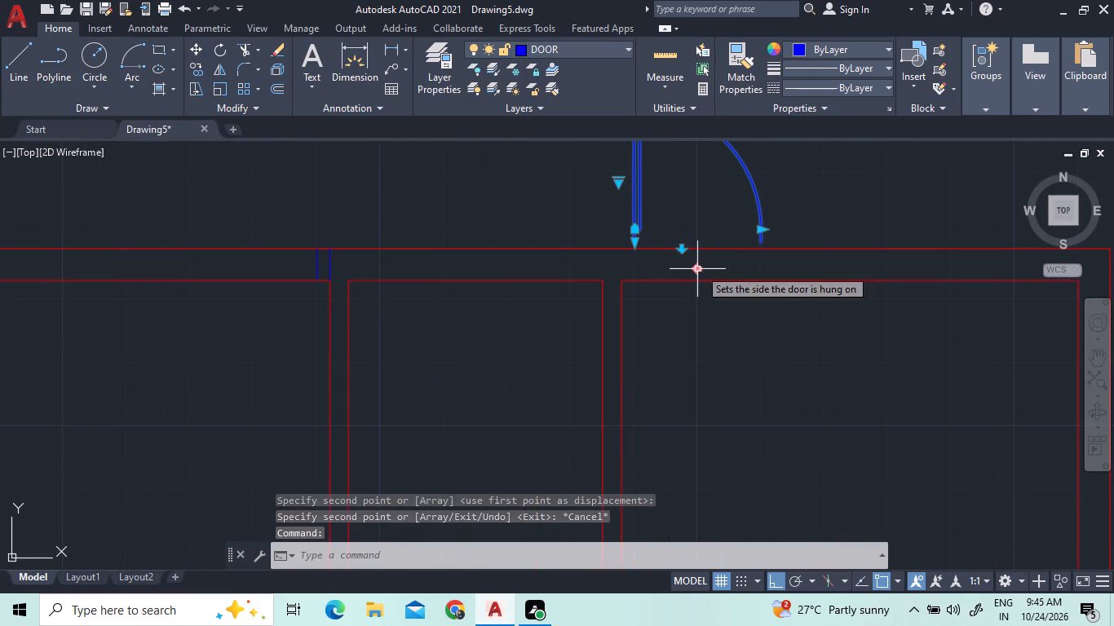
left_click(699, 268)
Move the copied door by its lower hinge-side corner to the lower end of the offset line in the top outer wall.
right_click(895, 312)
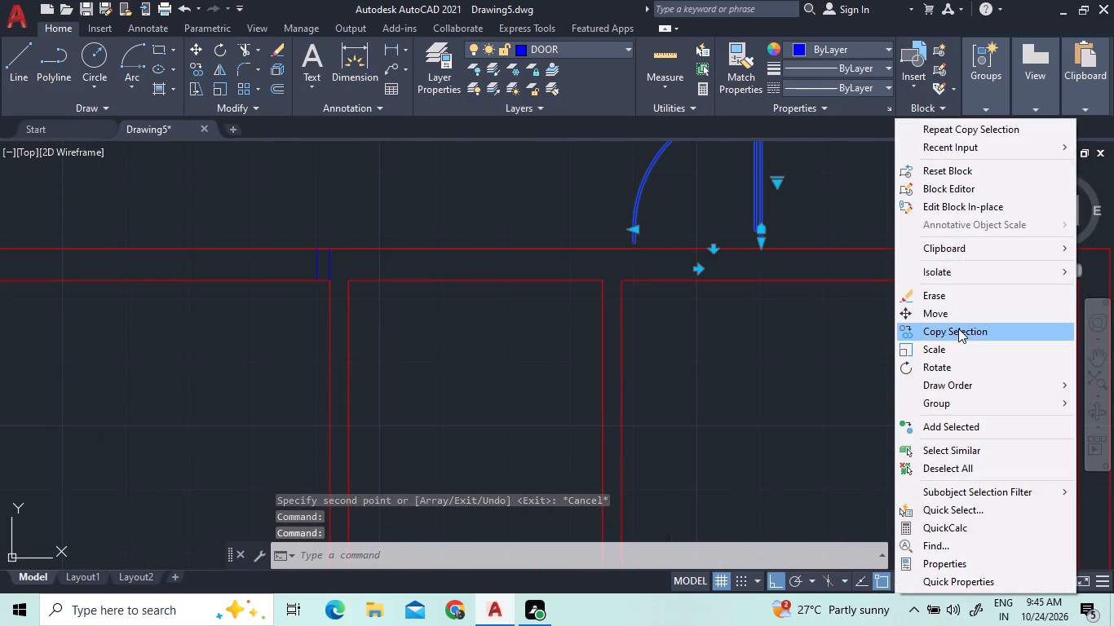
left_click(949, 319)
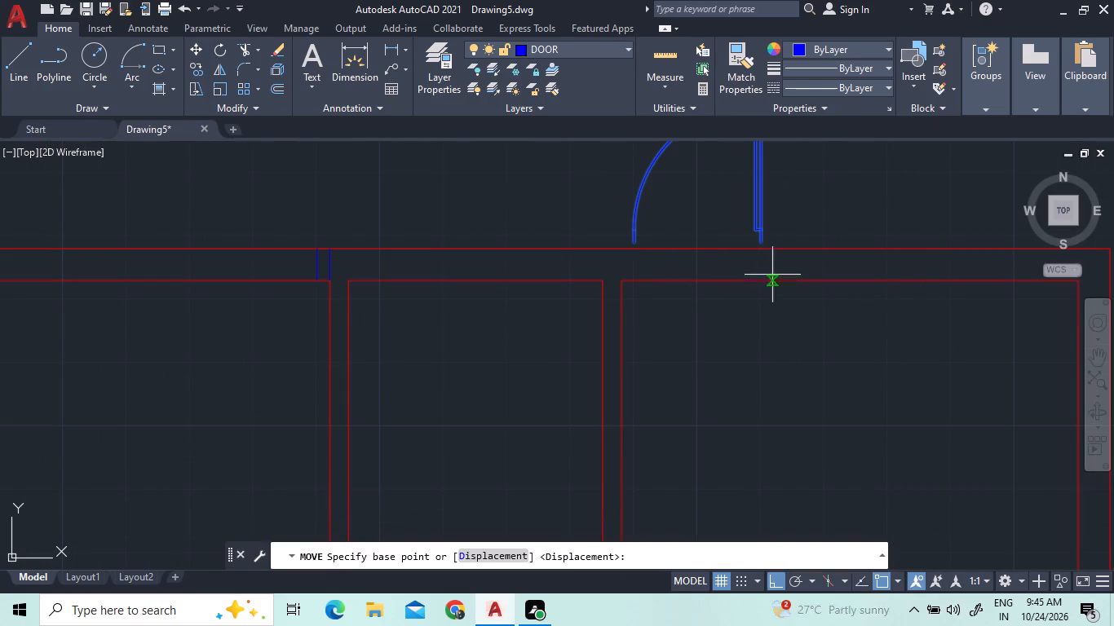
left_click(759, 243)
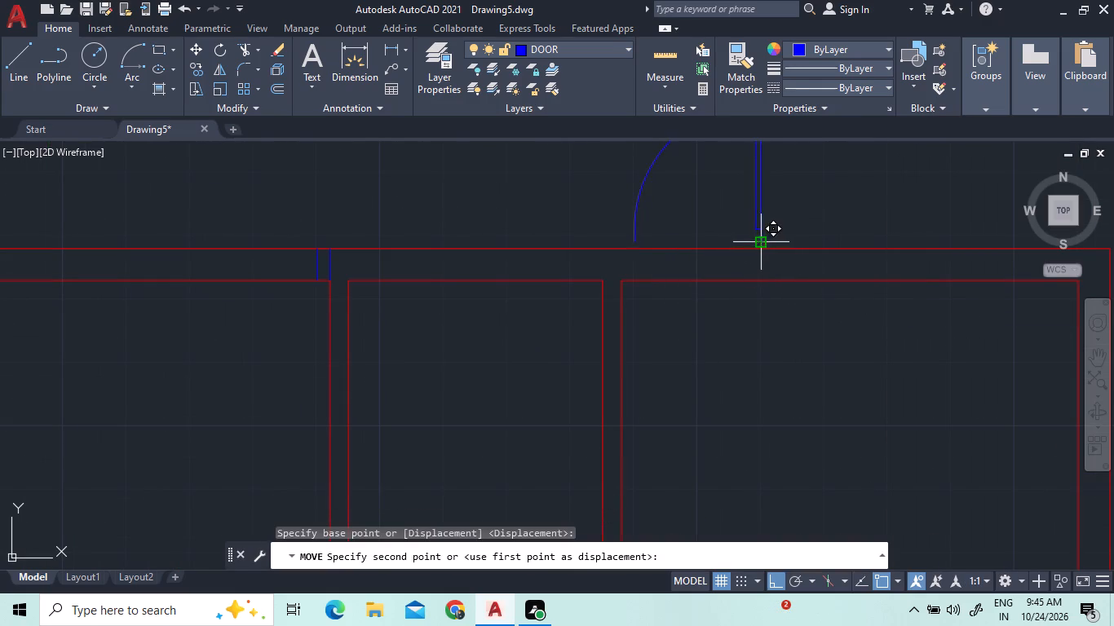
left_click(312, 277)
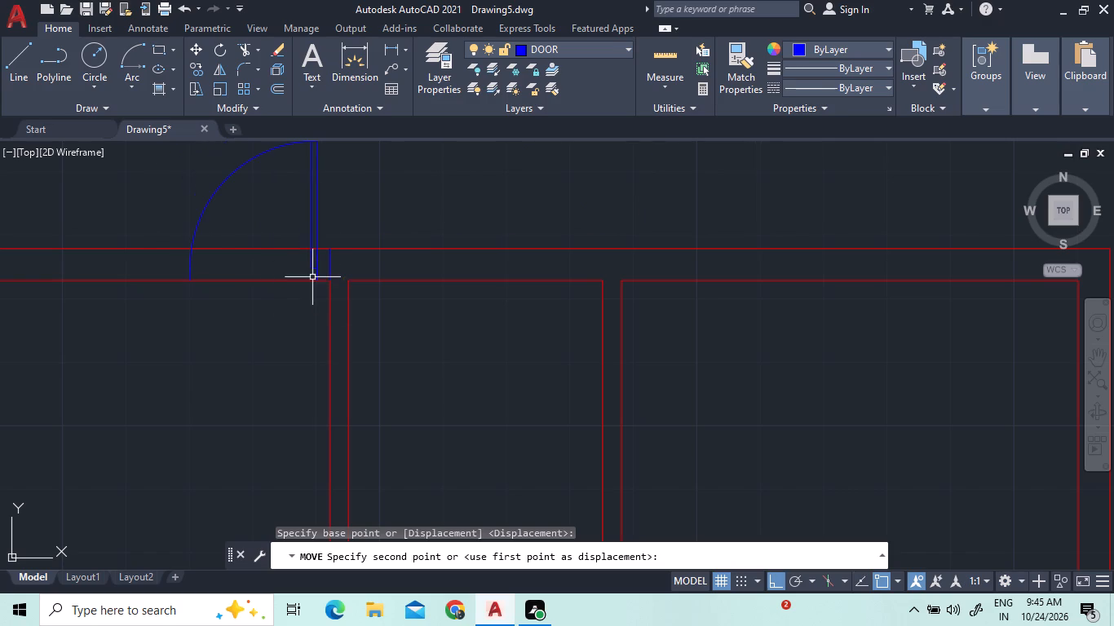
Examine how the moved door's hinge-side corner meets the inner face of the top outer wall.
scroll(449, 303, "down", 2)
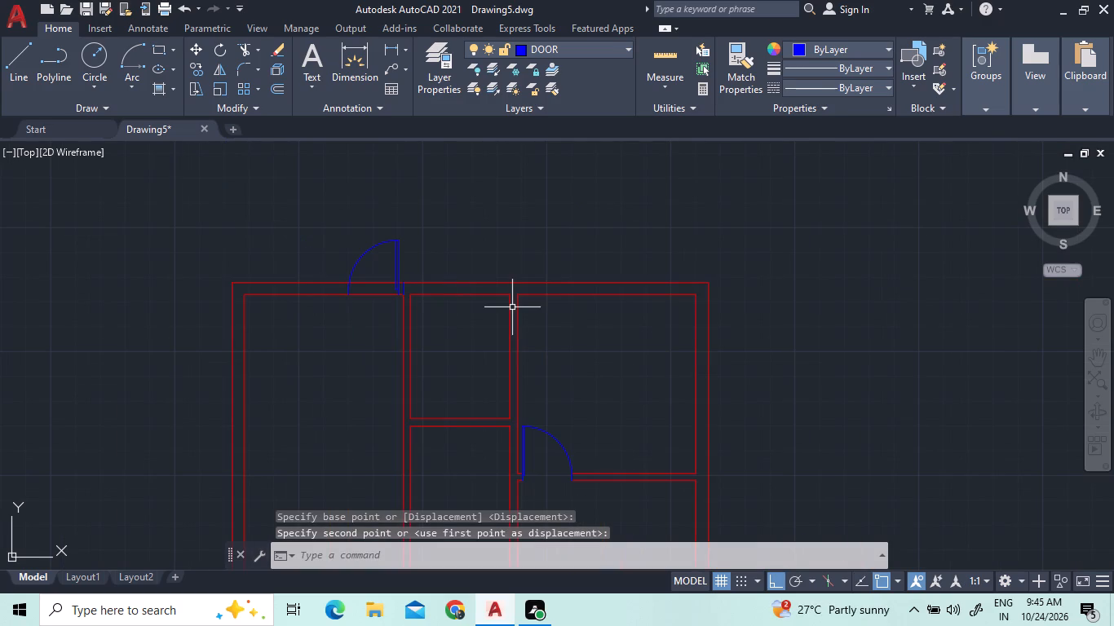
scroll(361, 286, "up", 5)
scroll(303, 348, "up", 2)
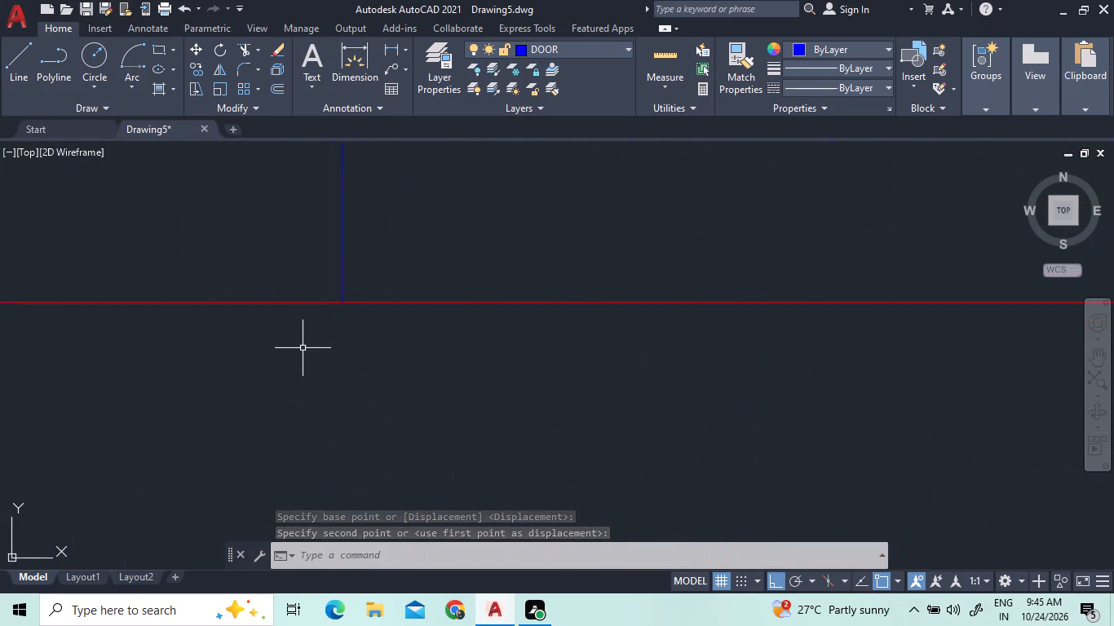
scroll(303, 348, "up", 1)
scroll(303, 348, "down", 5)
scroll(307, 354, "up", 8)
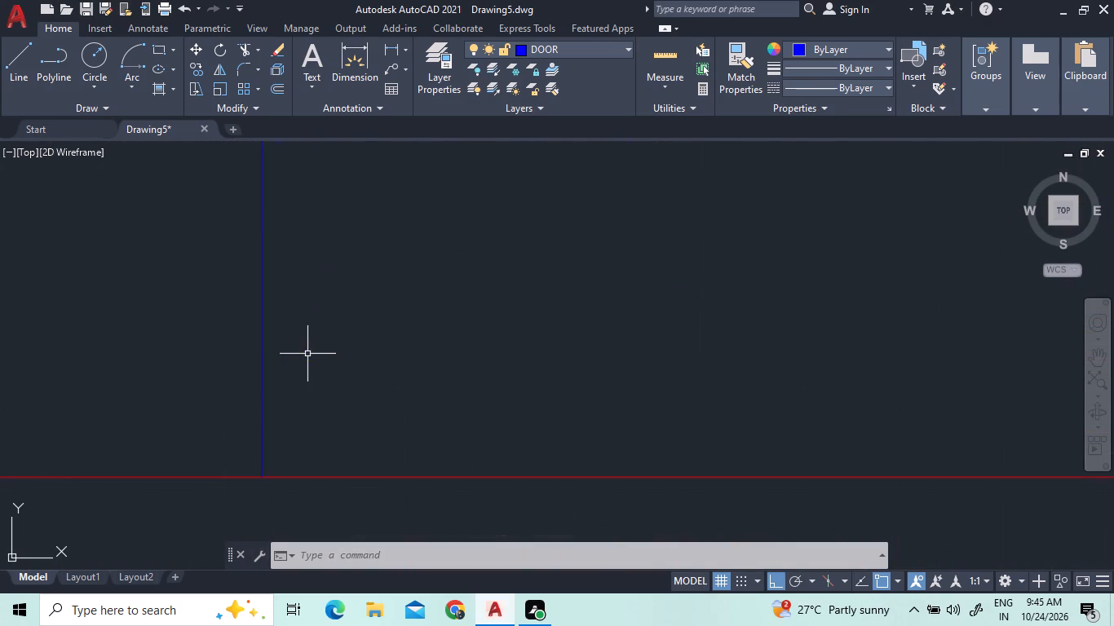
scroll(271, 509, "up", 5)
scroll(254, 458, "down", 2)
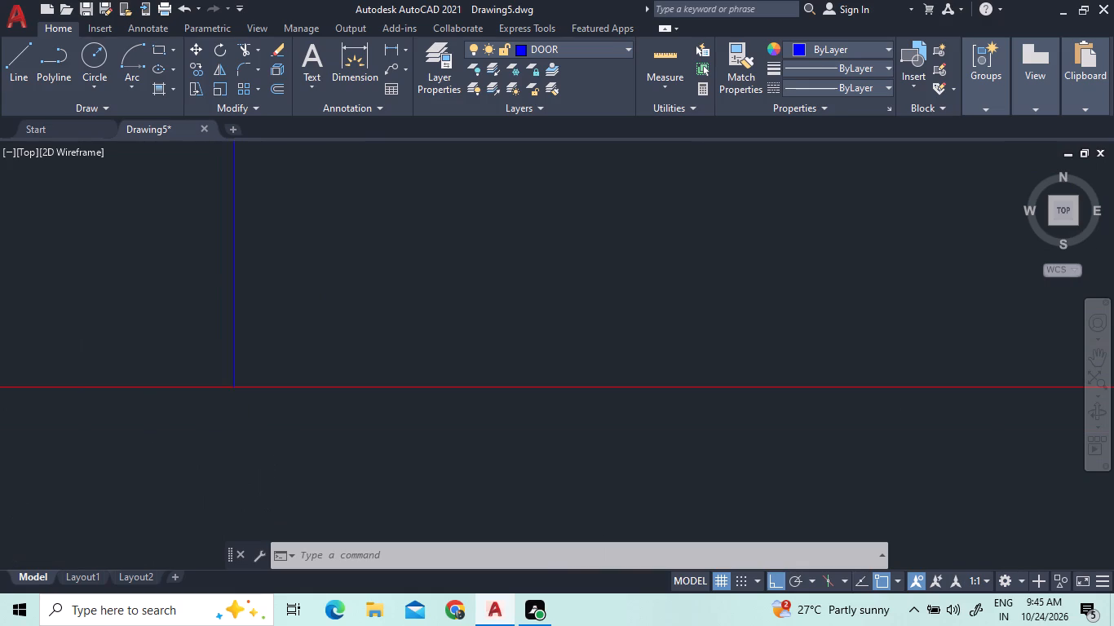
scroll(254, 458, "down", 14)
middle_click_drag(282, 451, 306, 373)
Trim both faces of the top outer wall across the left-hand room's door opening.
left_click(247, 47)
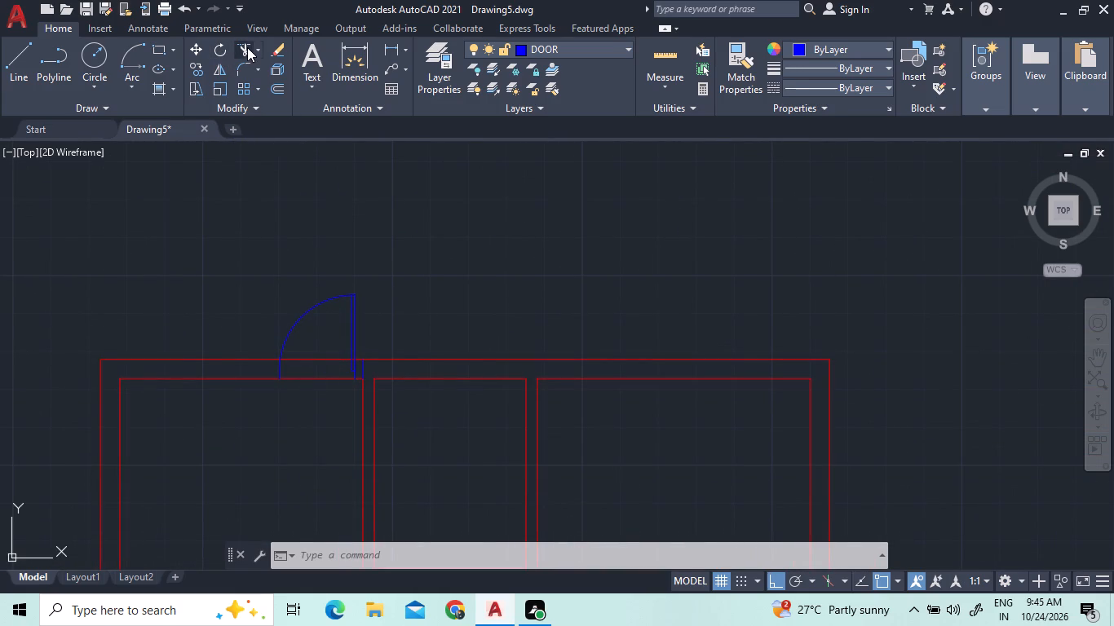
scroll(349, 359, "up", 3)
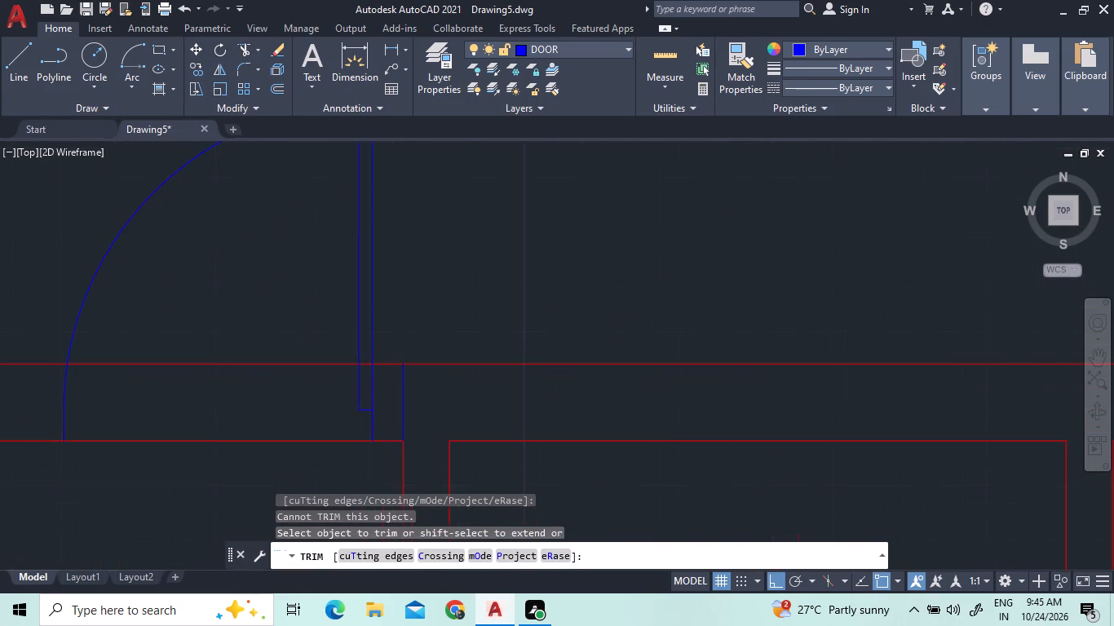
left_click(363, 363)
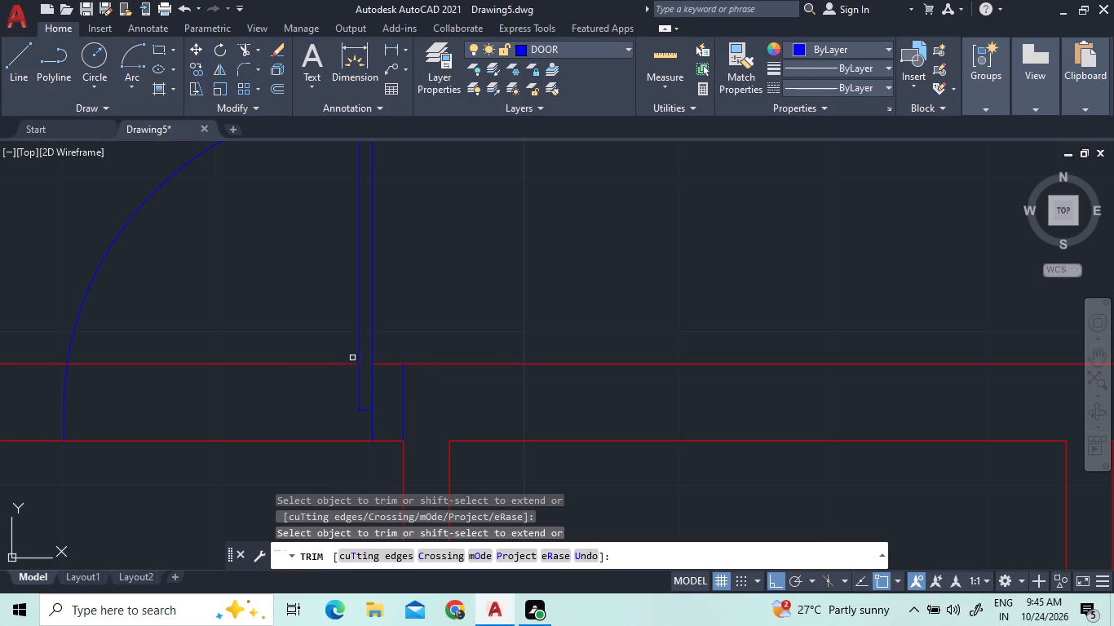
left_click(351, 363)
left_click(339, 438)
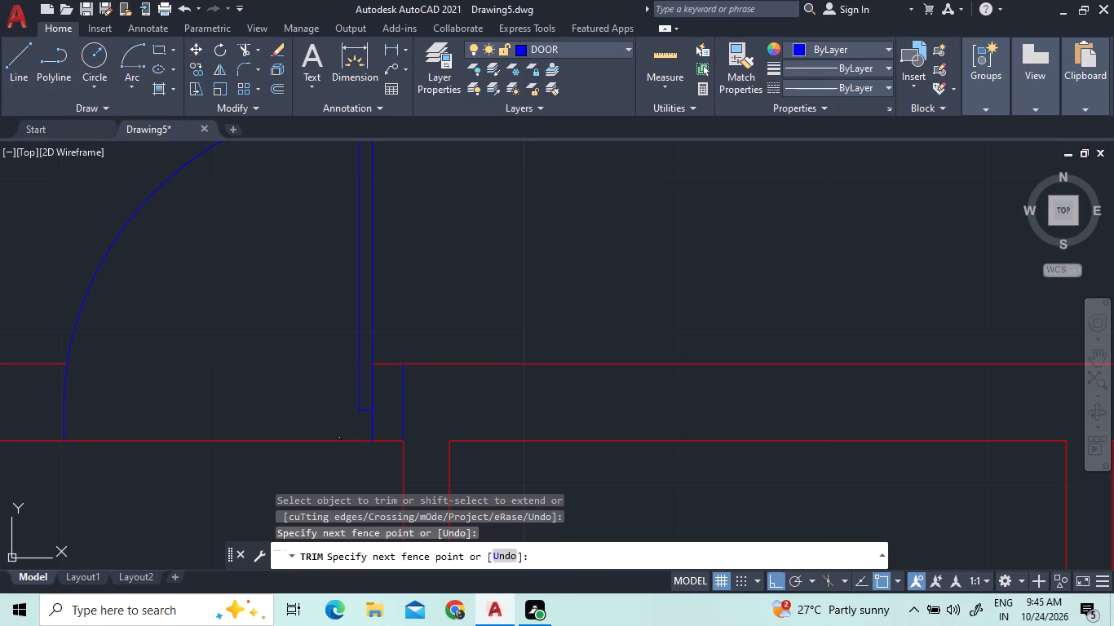
left_click(318, 443)
scroll(318, 443, "down", 2)
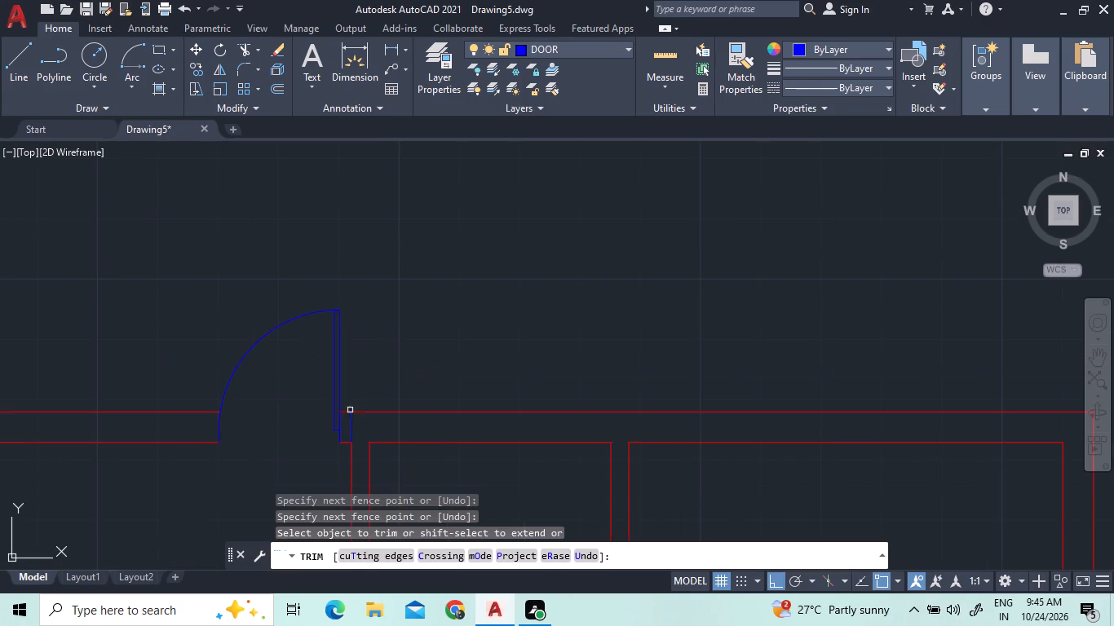
Trim away the leftover short offset line between the wall faces beside the top outer wall's door.
left_click(354, 423)
left_click(351, 421)
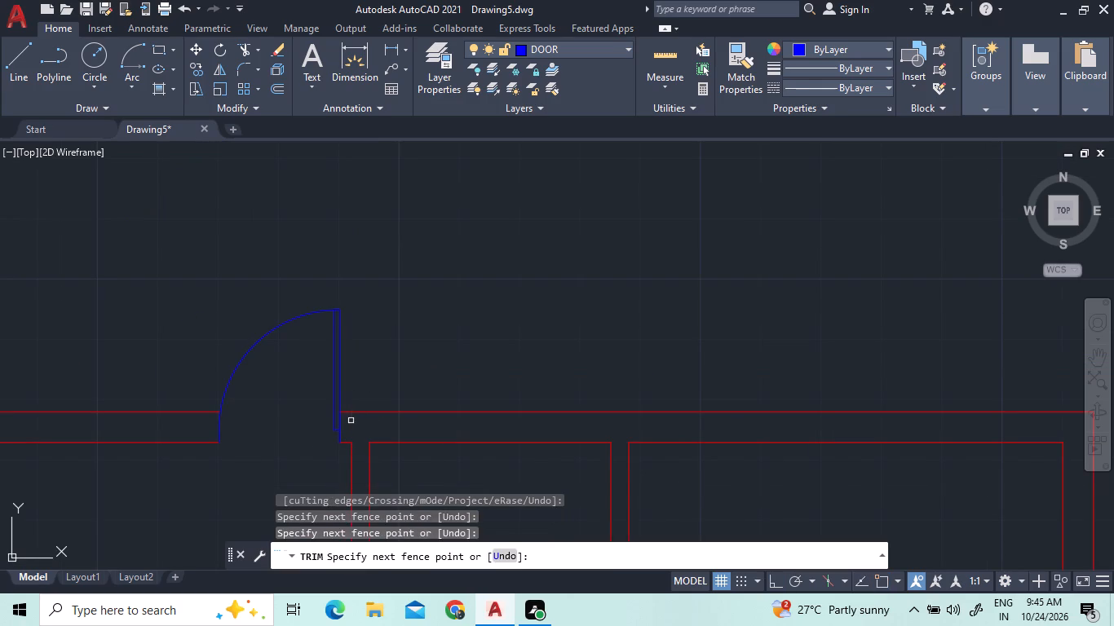
right_click(432, 349)
left_click(464, 361)
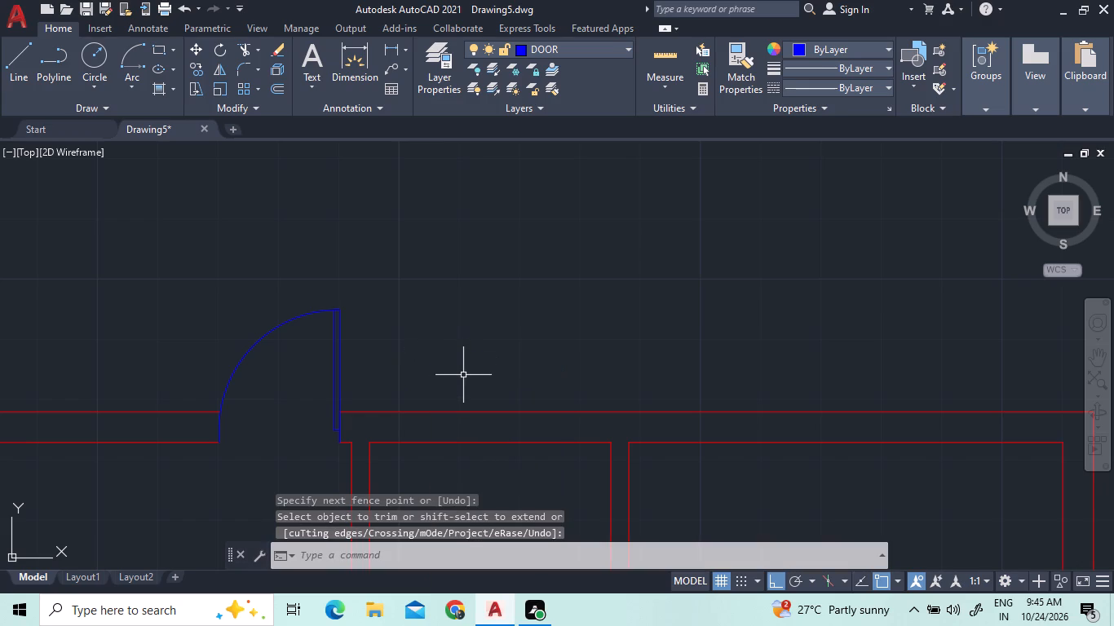
Make WINDOW the current layer.
scroll(424, 288, "down", 1)
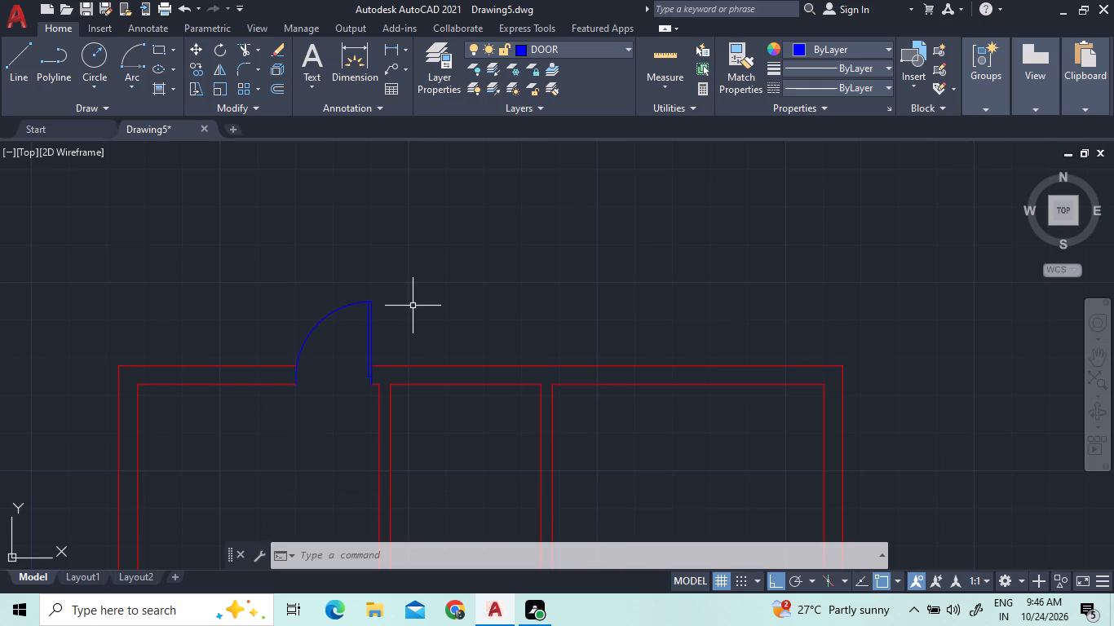
middle_click_drag(413, 306, 329, 210)
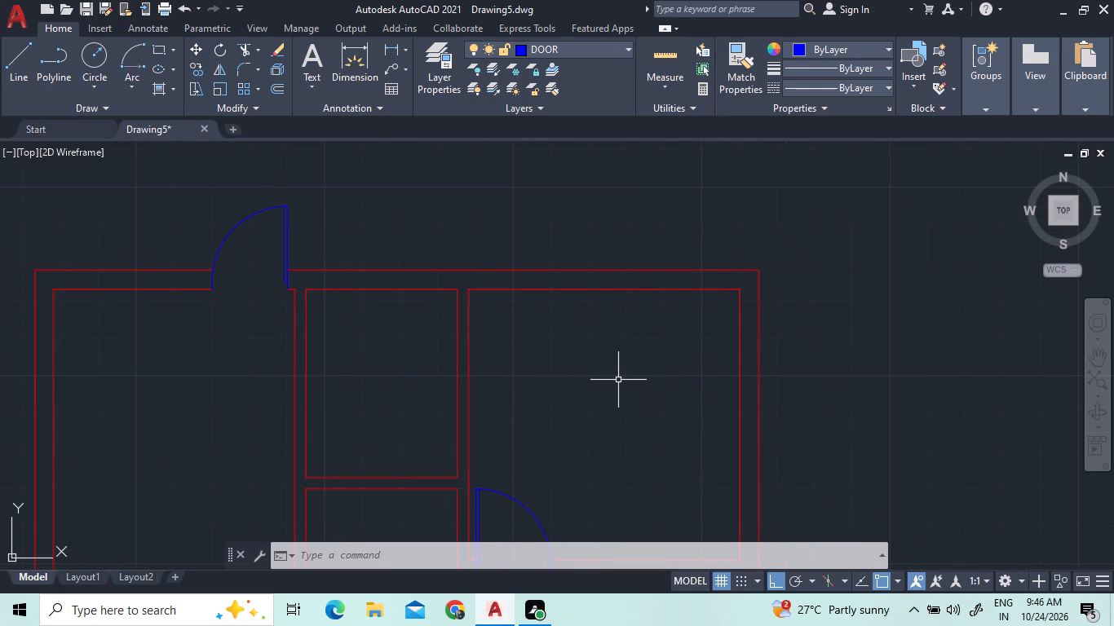
middle_click_drag(340, 213, 393, 291)
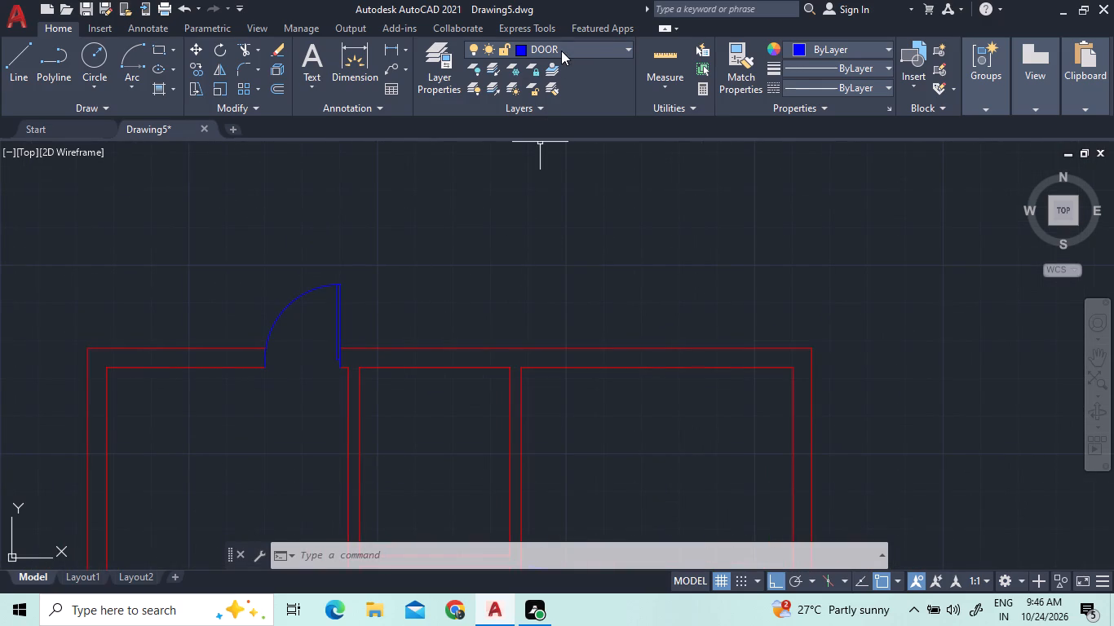
left_click(561, 51)
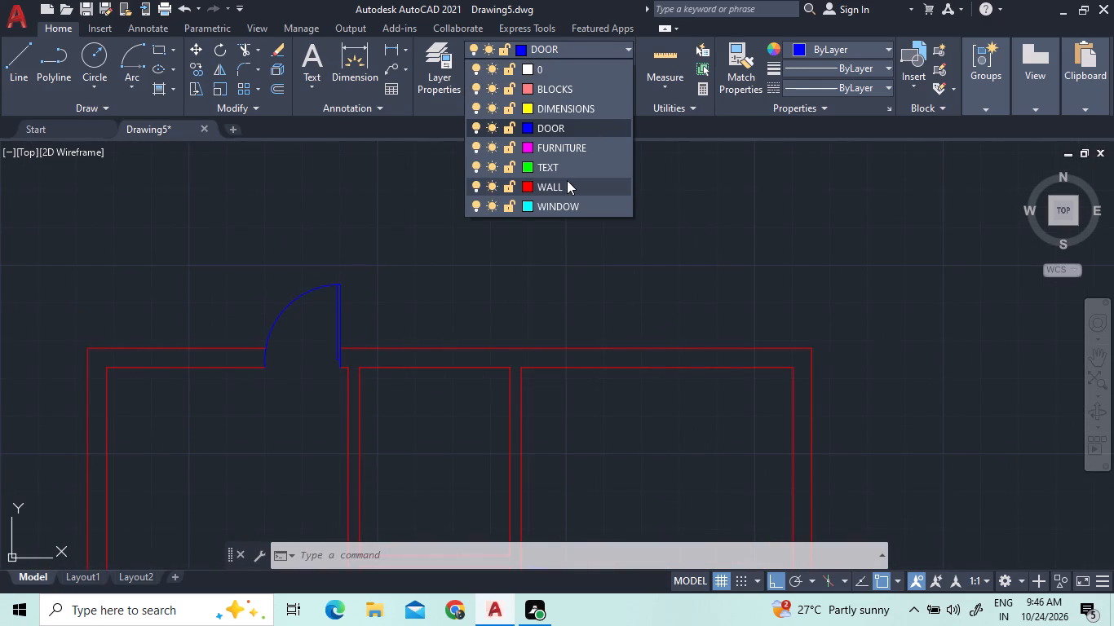
left_click(555, 201)
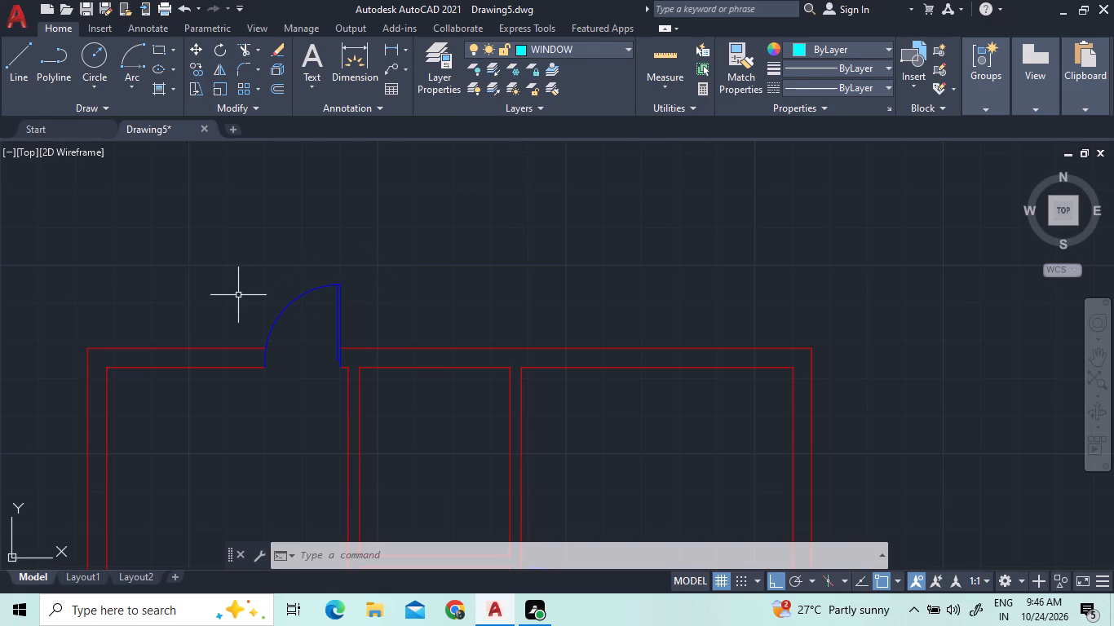
Draw a rectangle spanning both faces of the top outer wall, between its left corner and the door, for one window pane.
scroll(236, 297, "up", 2)
scroll(250, 289, "down", 2)
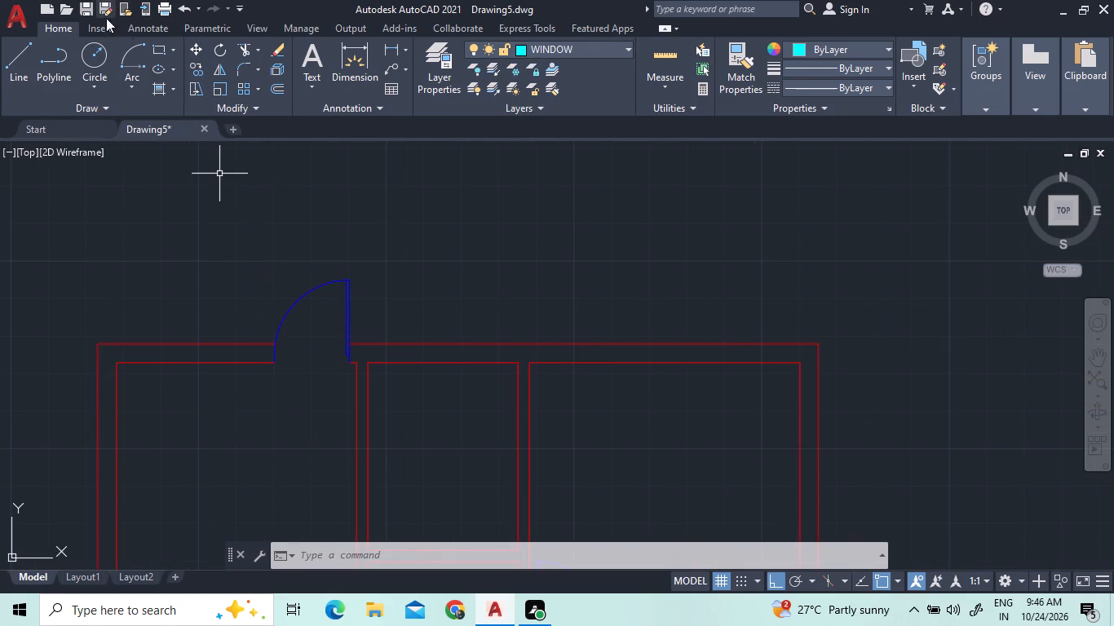
left_click(165, 51)
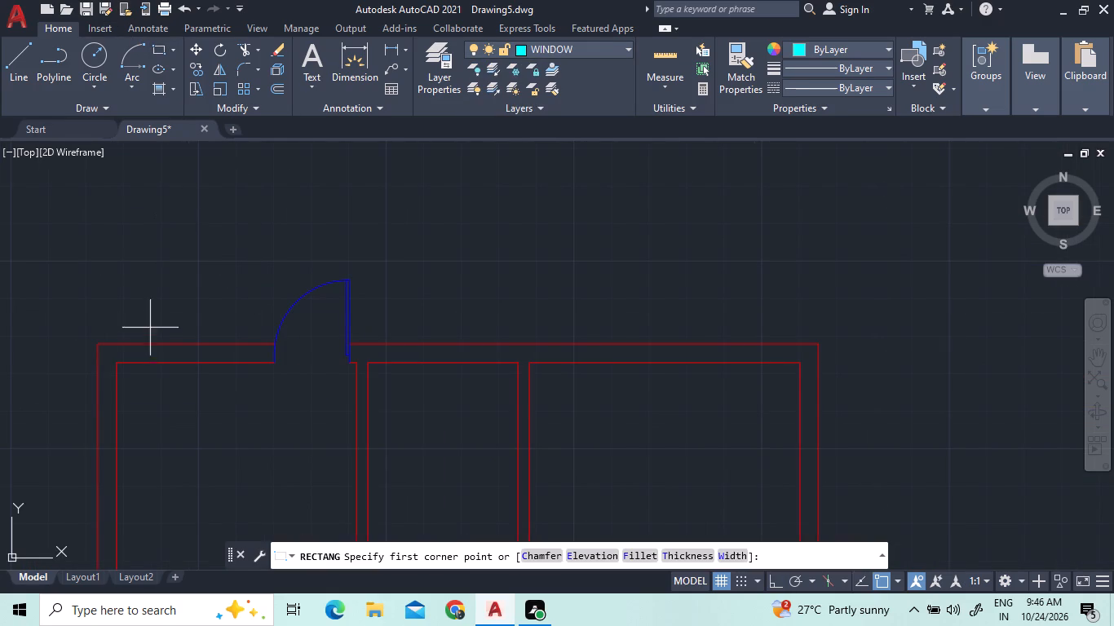
scroll(146, 352, "up", 1)
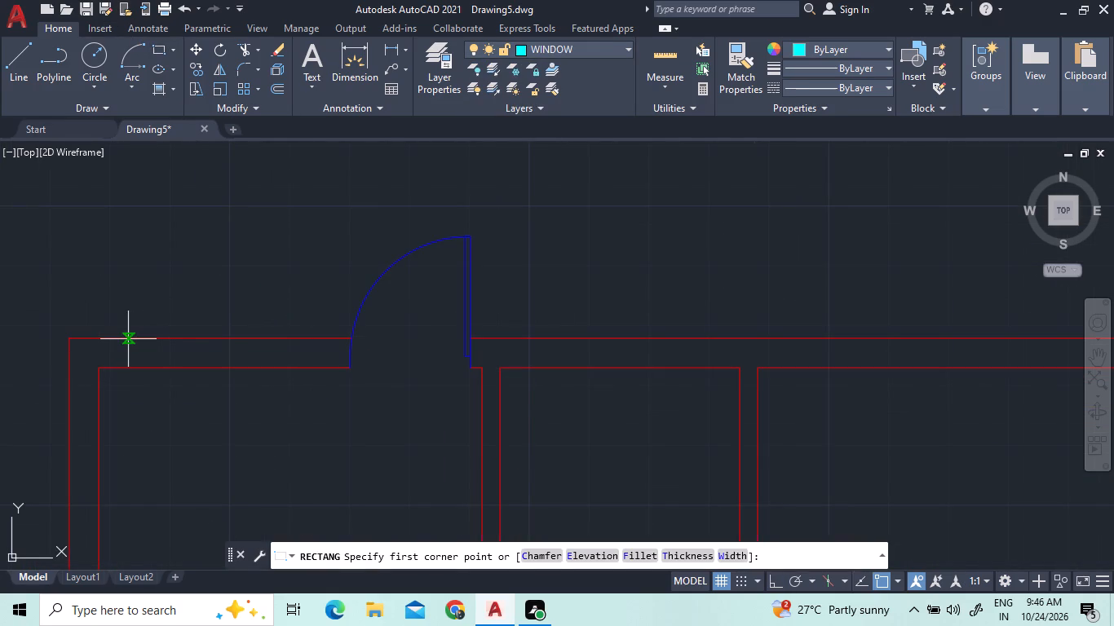
scroll(128, 339, "up", 1)
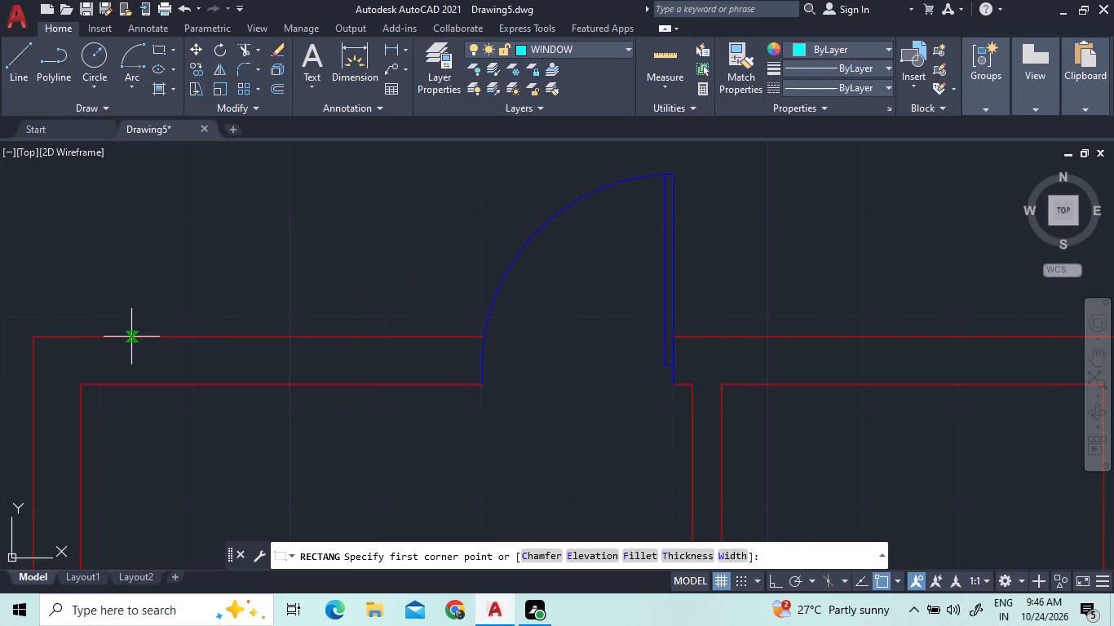
left_click(131, 337)
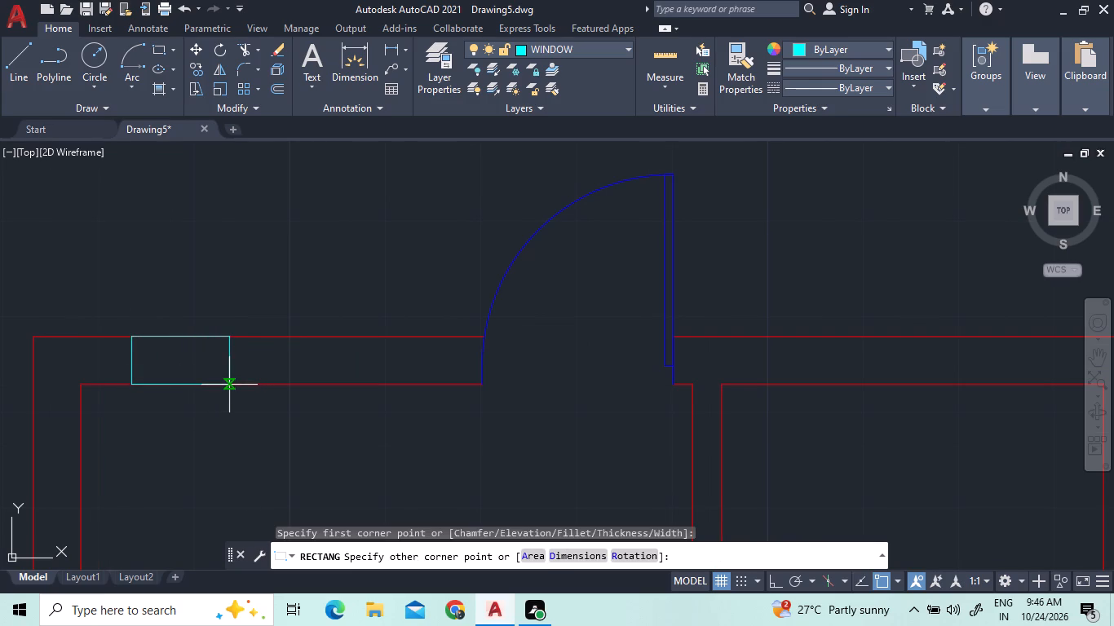
left_click(229, 385)
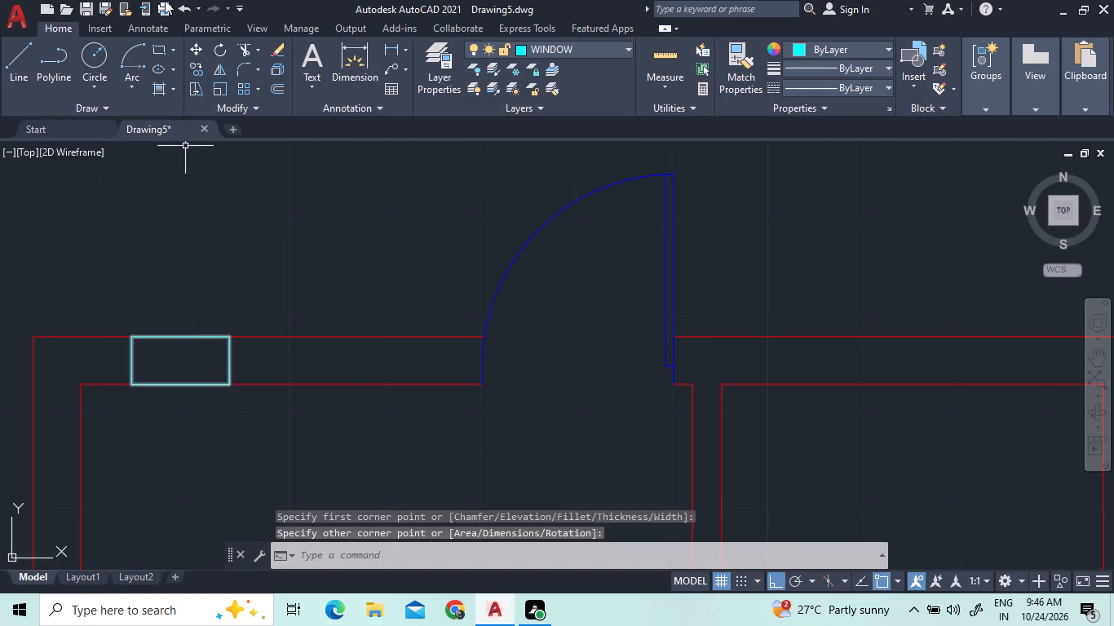
Draw a horizontal centre line across the window rectangle between the midpoints of its short sides.
left_click(10, 58)
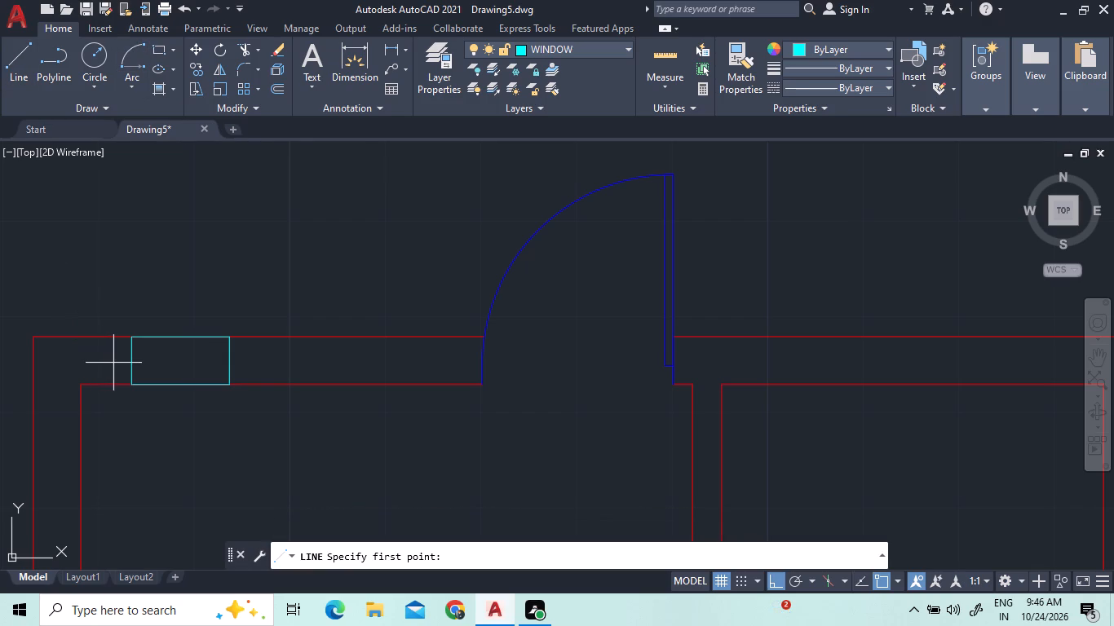
left_click(130, 363)
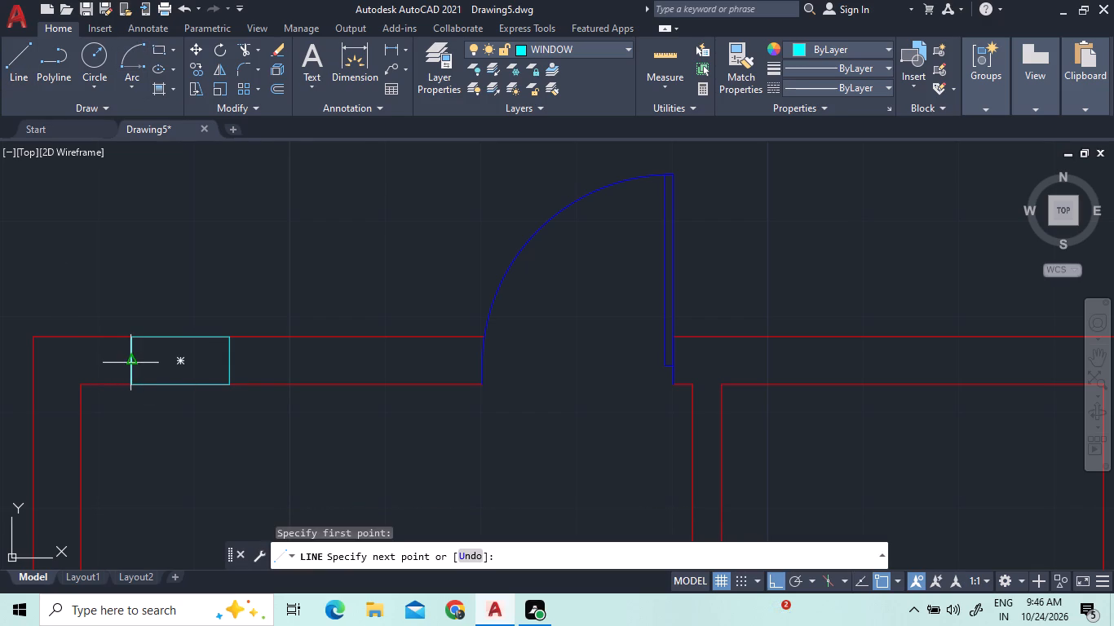
left_click(232, 361)
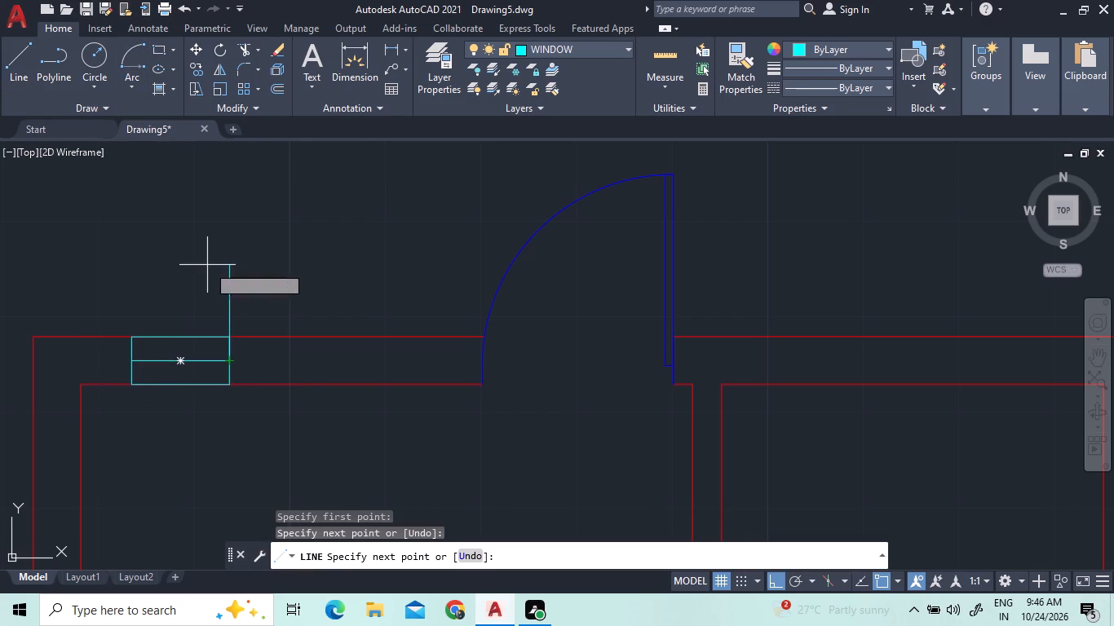
right_click(207, 265)
left_click(243, 267)
Mirror the rectangle and its centre line about the rectangle's right edge, keeping the originals, to form a two-pane window.
left_click(240, 380)
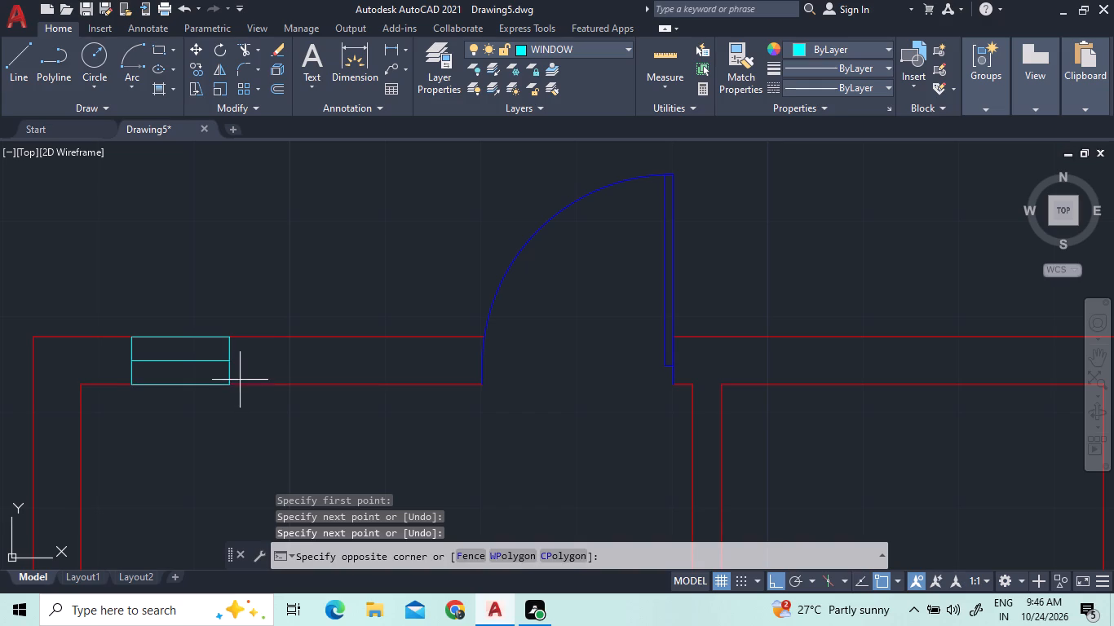
left_click(183, 359)
right_click(187, 197)
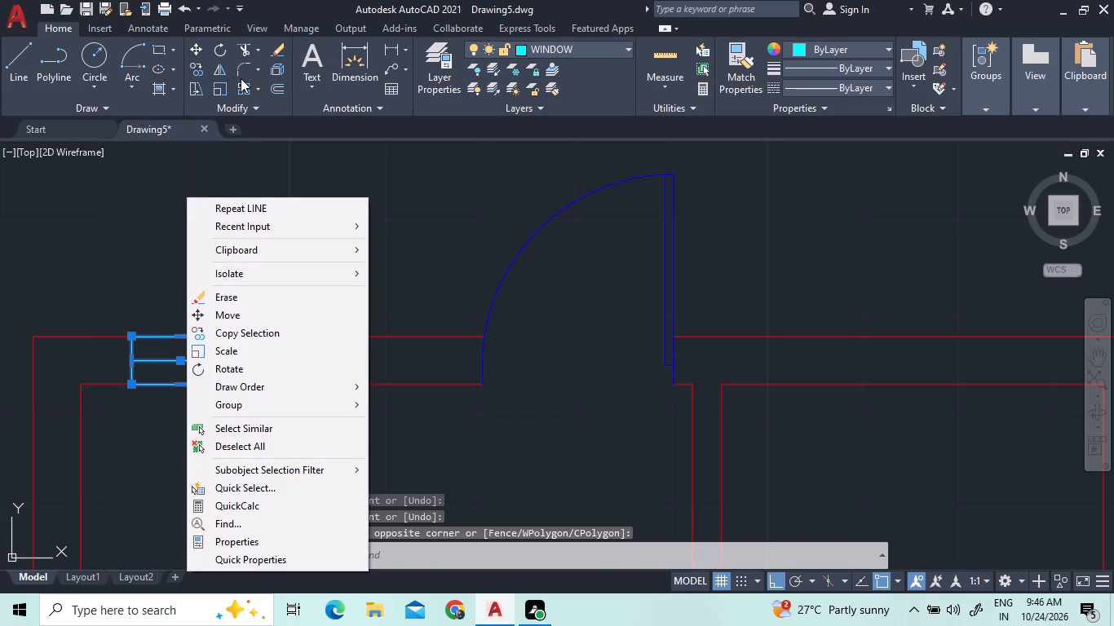
left_click(224, 64)
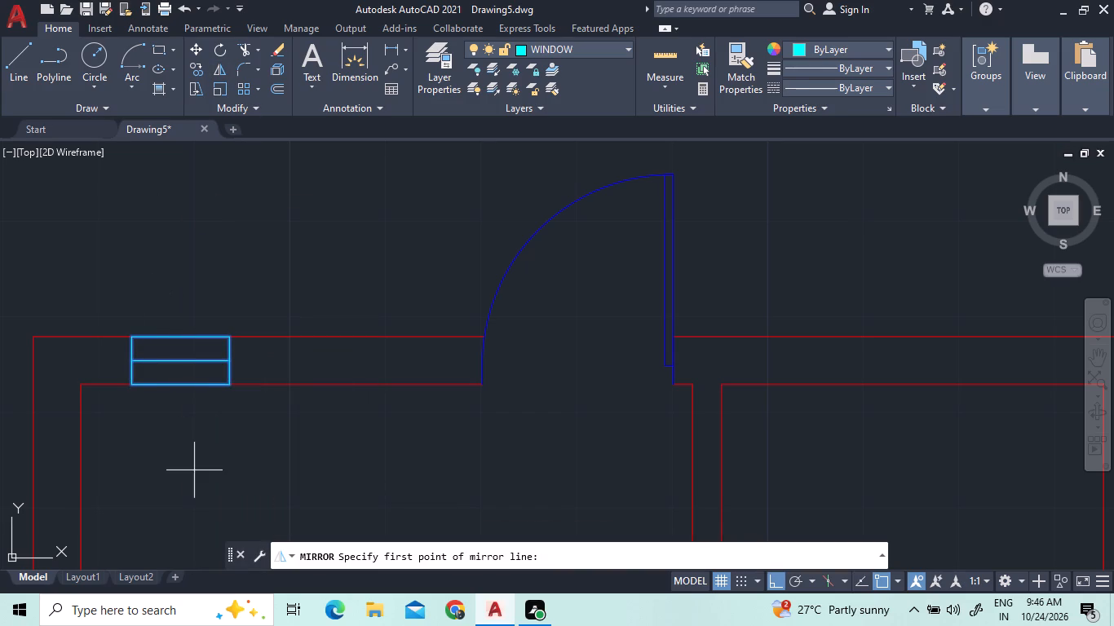
left_click(228, 383)
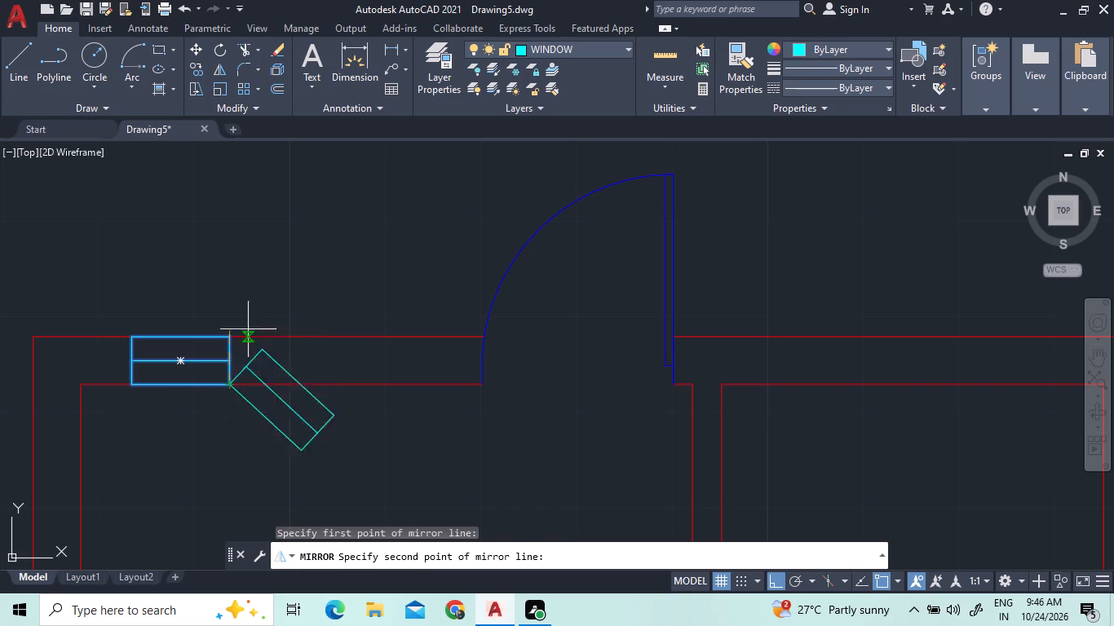
left_click(228, 337)
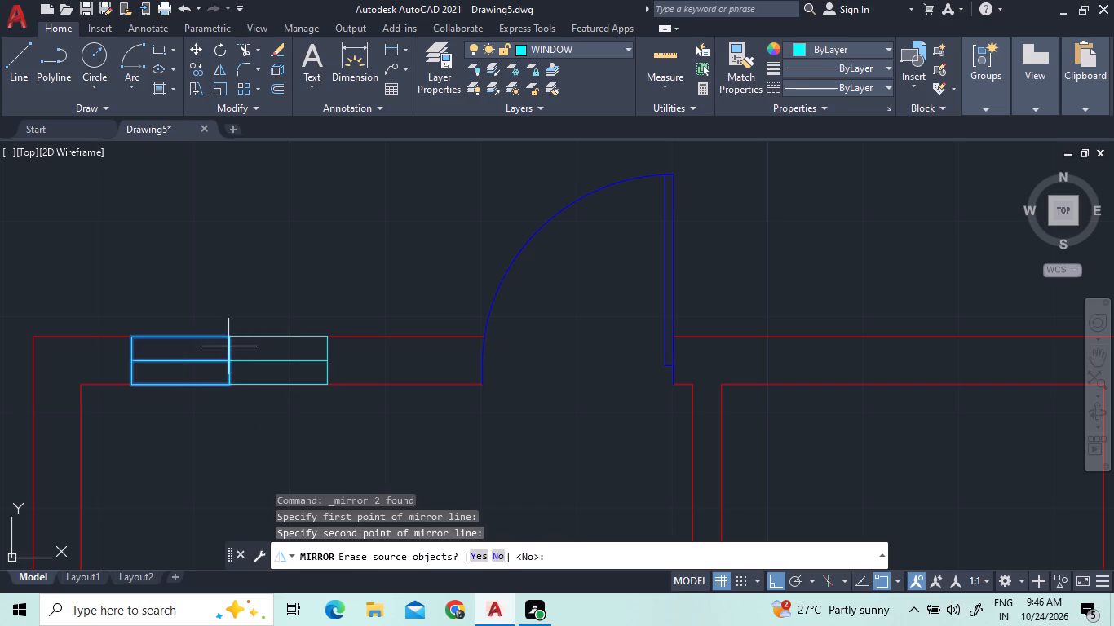
right_click(254, 282)
left_click(265, 297)
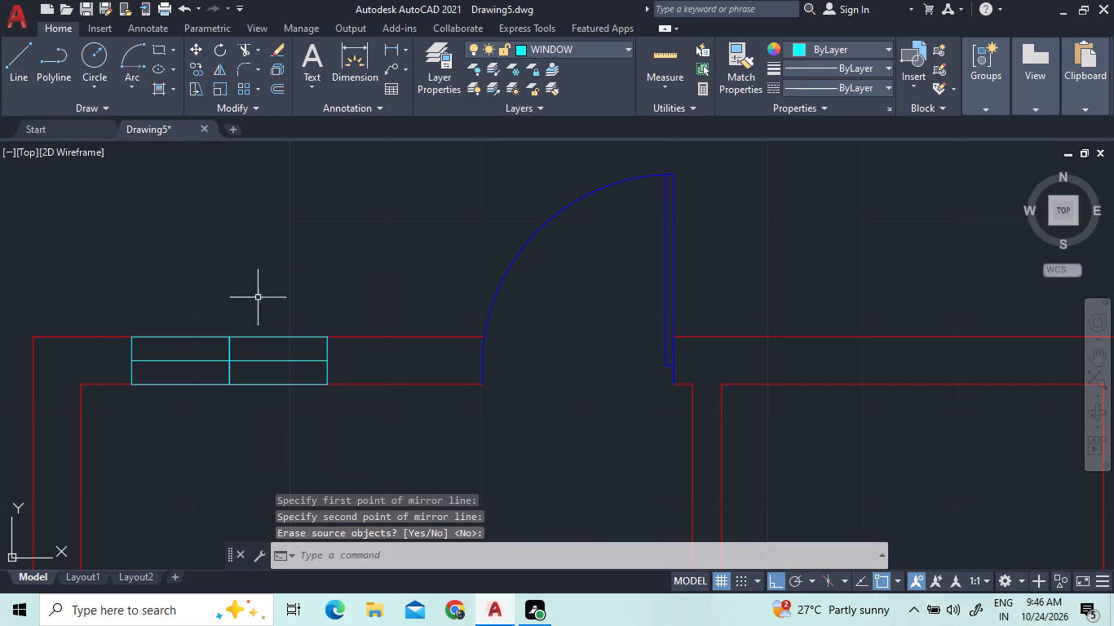
Mirror the two-pane window about the vertical hinge-side edge of the top wall's door opening, keeping the source objects.
left_click(269, 369)
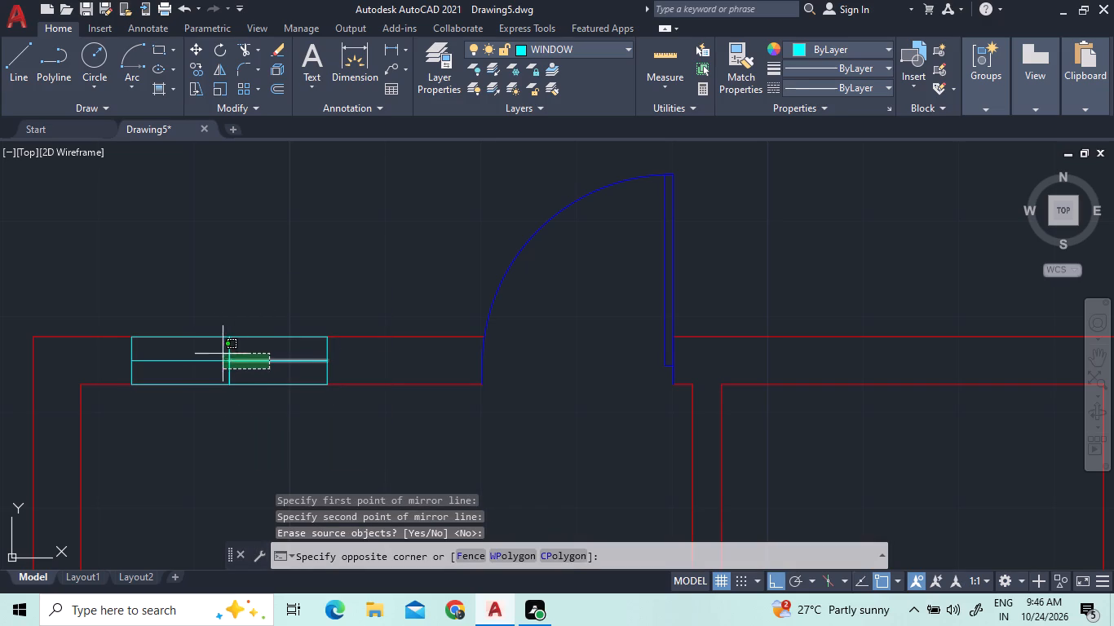
left_click(135, 355)
right_click(233, 286)
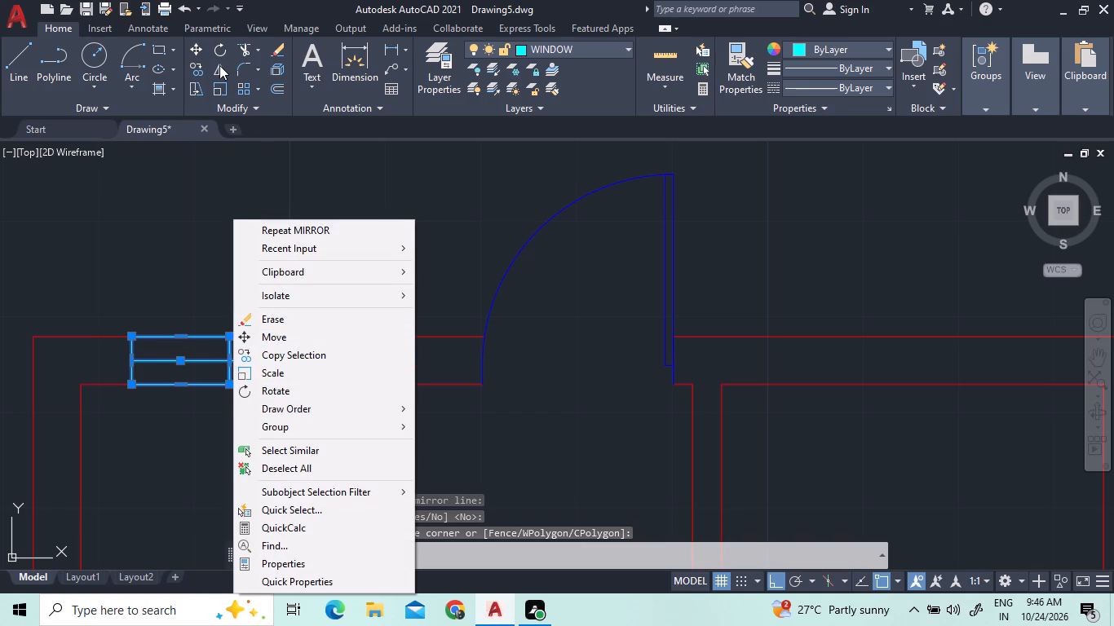
left_click(219, 65)
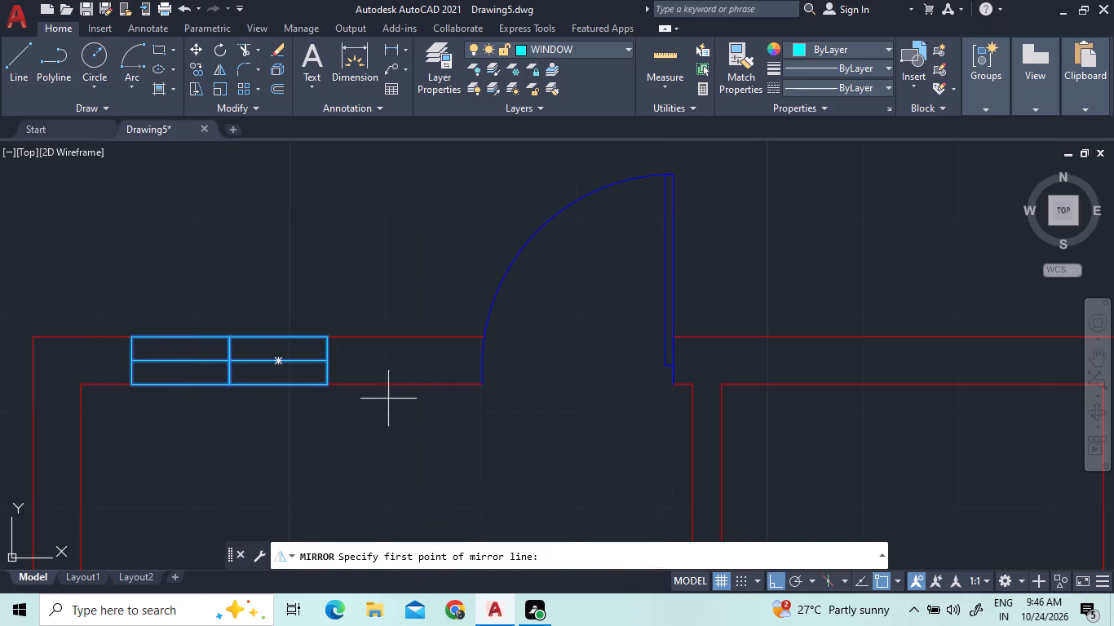
left_click(671, 386)
left_click(673, 336)
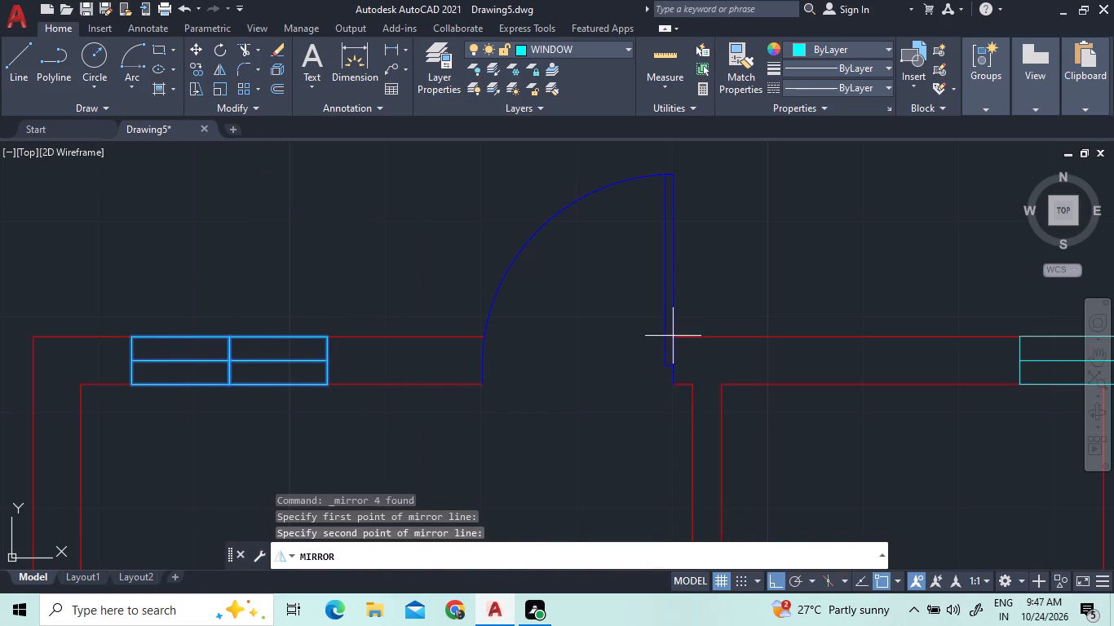
scroll(748, 367, "down", 2)
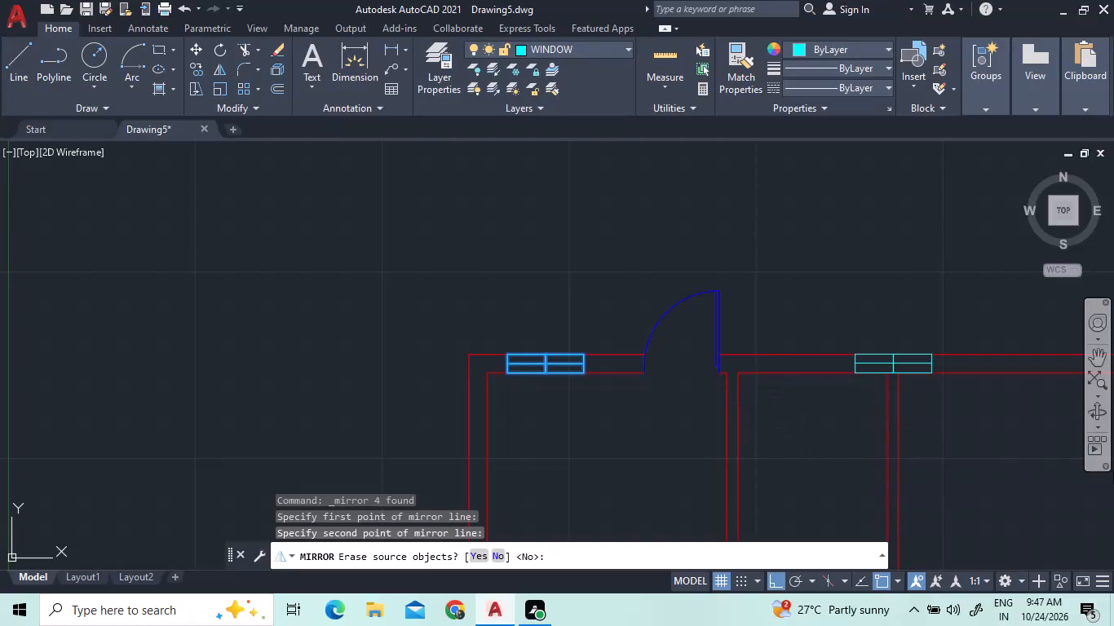
scroll(1113, 438, "up", 1)
scroll(1083, 440, "down", 2)
middle_click_drag(1042, 449, 1061, 444)
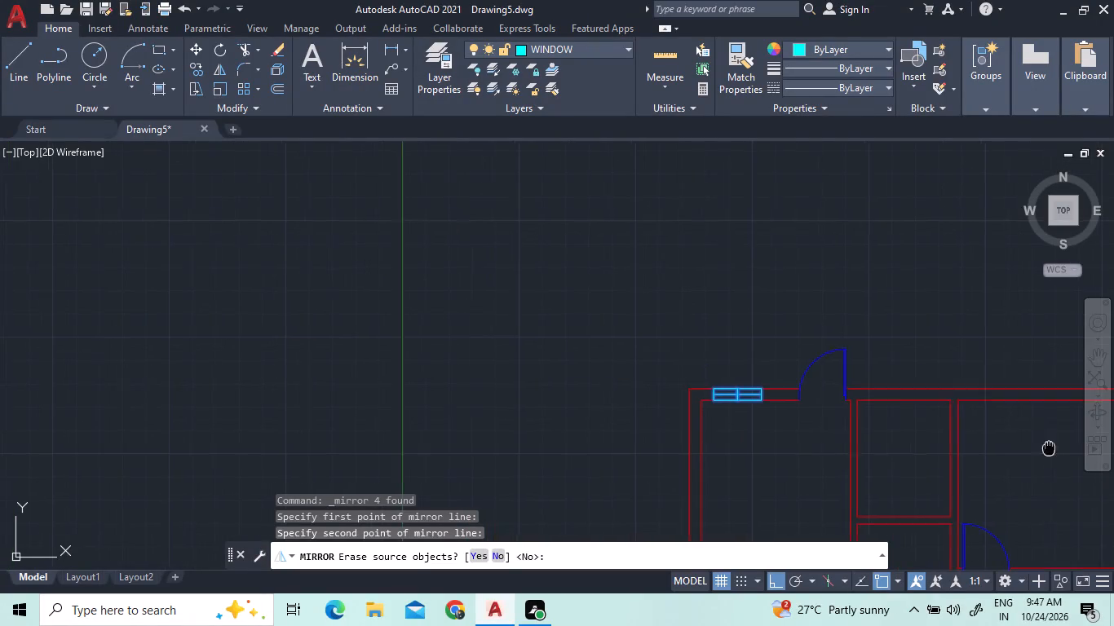
middle_click_drag(1061, 444, 559, 392)
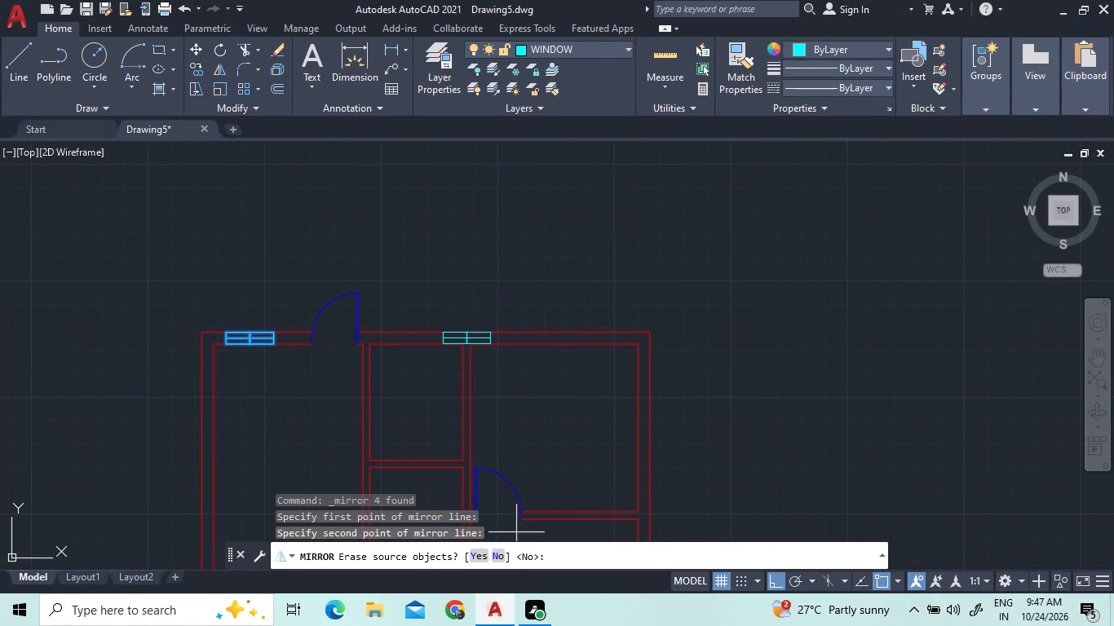
left_click(500, 556)
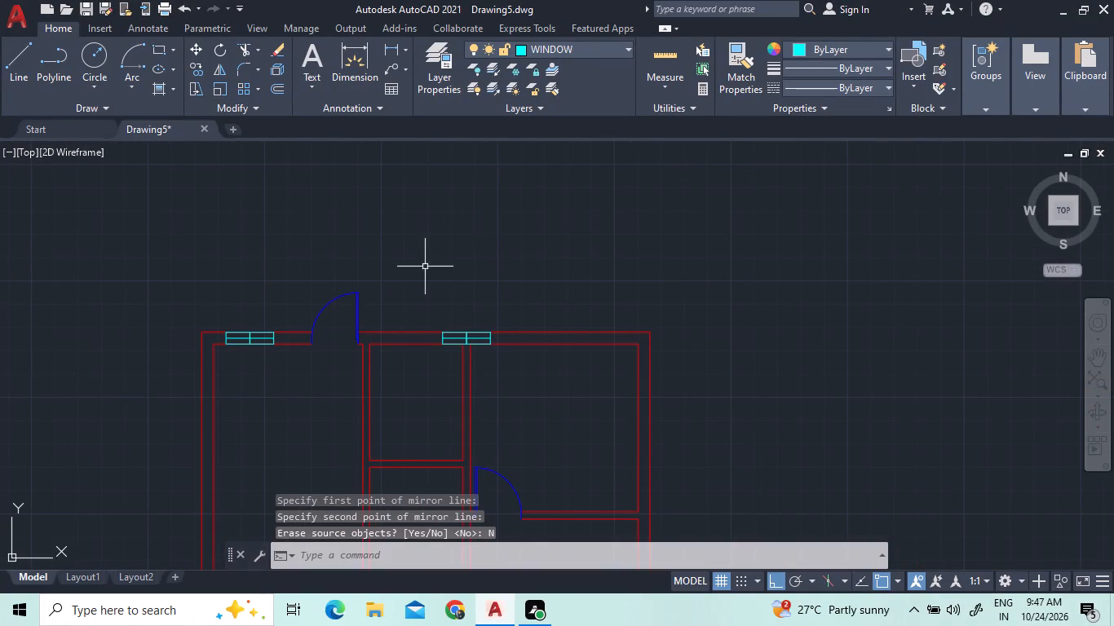
Move the mirrored two-pane window along the top outer wall, from above the partition to the top-right room's stretch of wall.
scroll(425, 270, "up", 2)
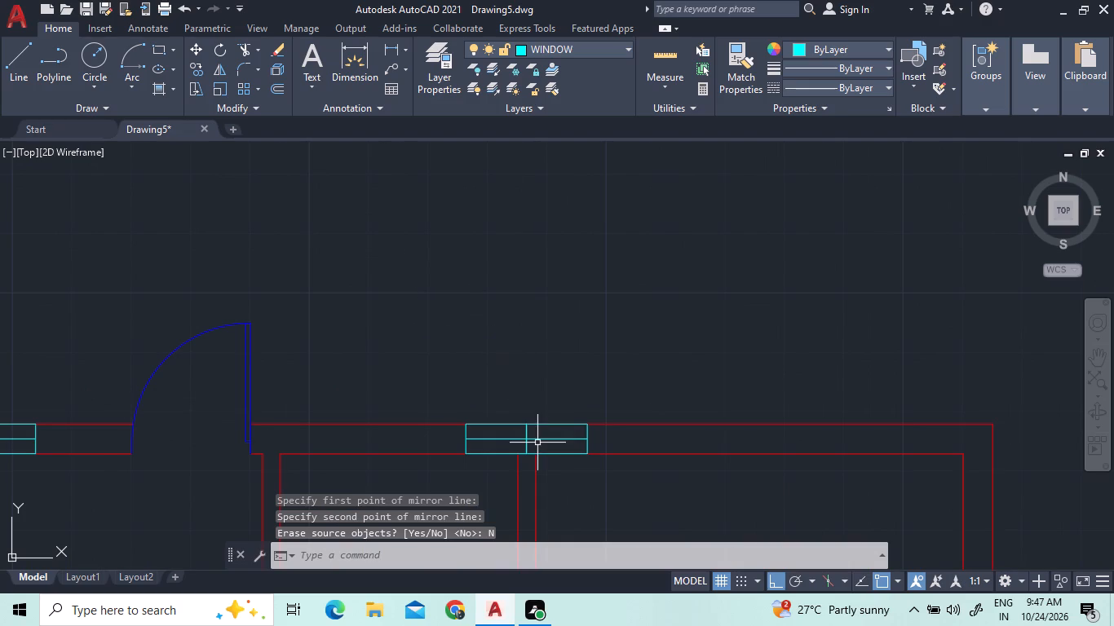
left_click(550, 441)
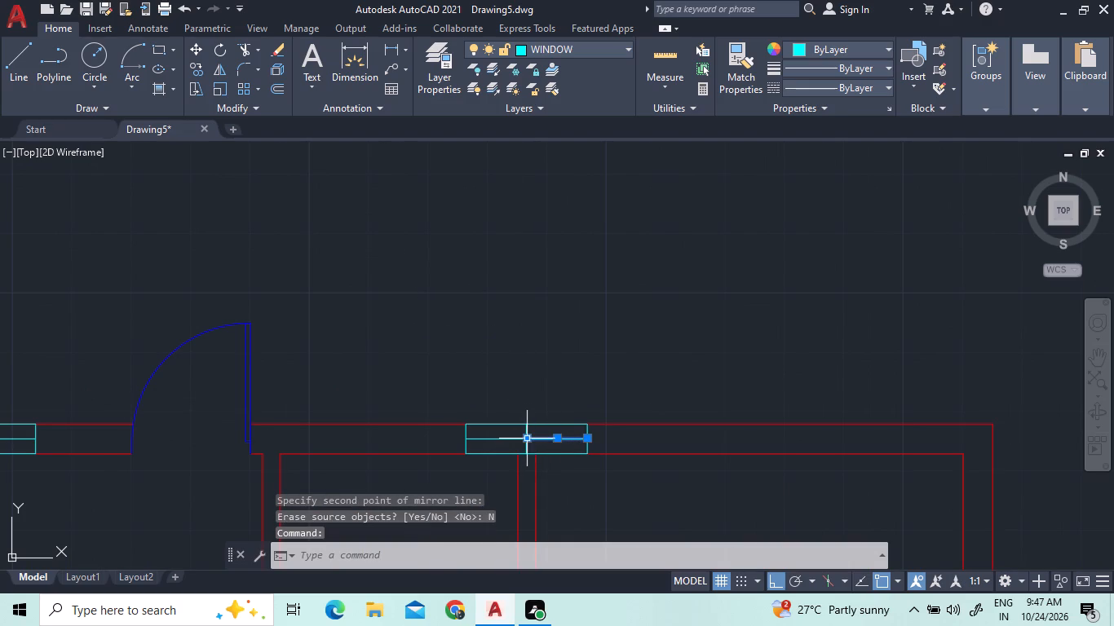
key("Escape")
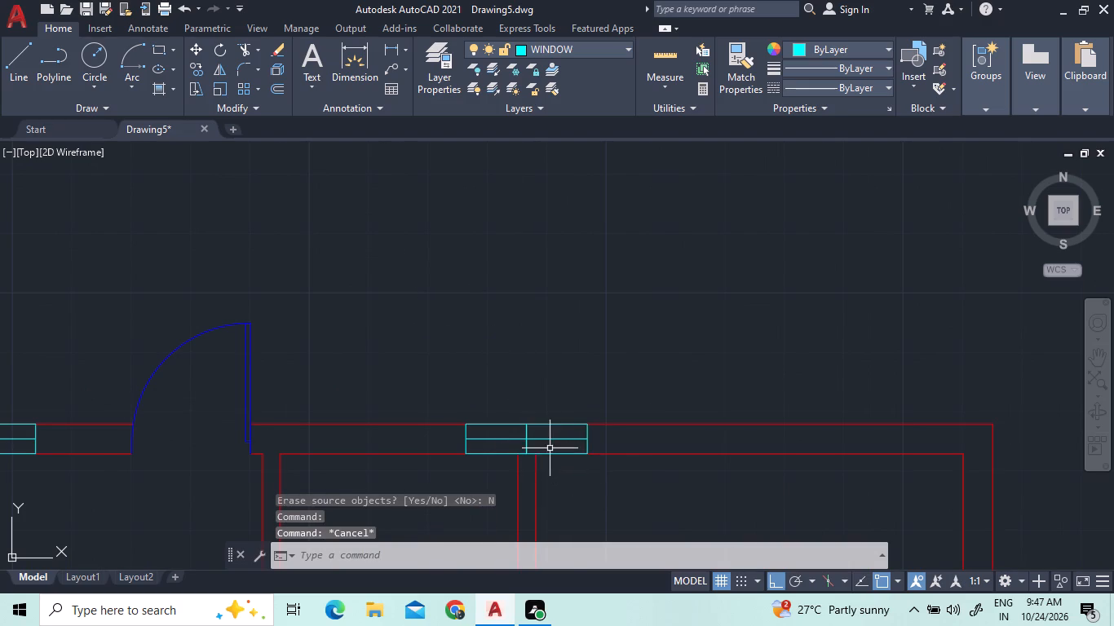
left_click(550, 447)
left_click(499, 435)
right_click(517, 367)
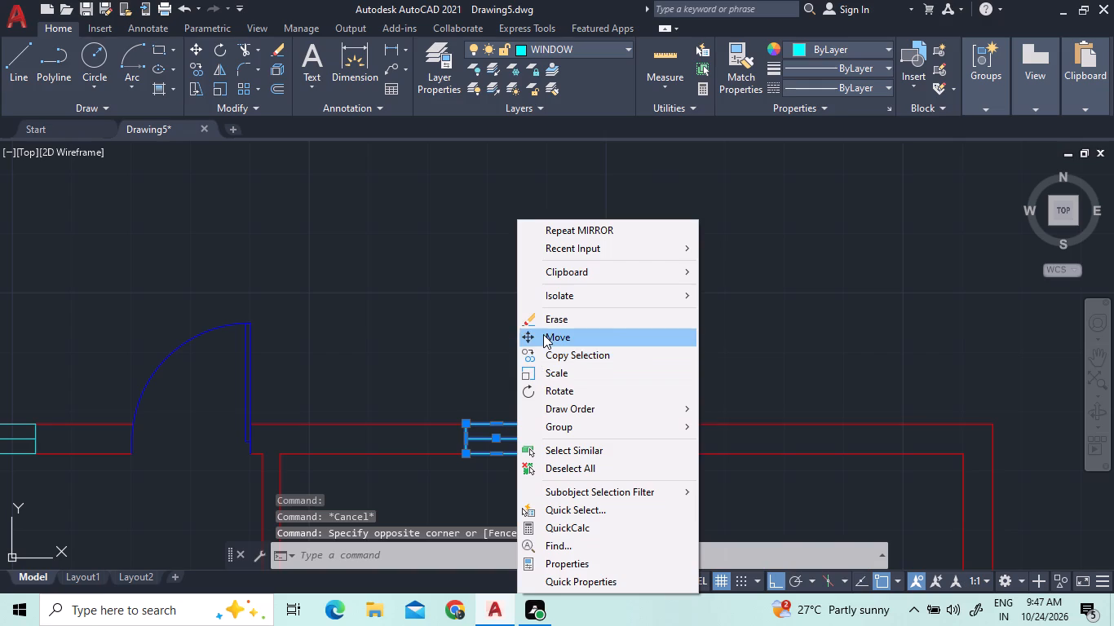
left_click(543, 334)
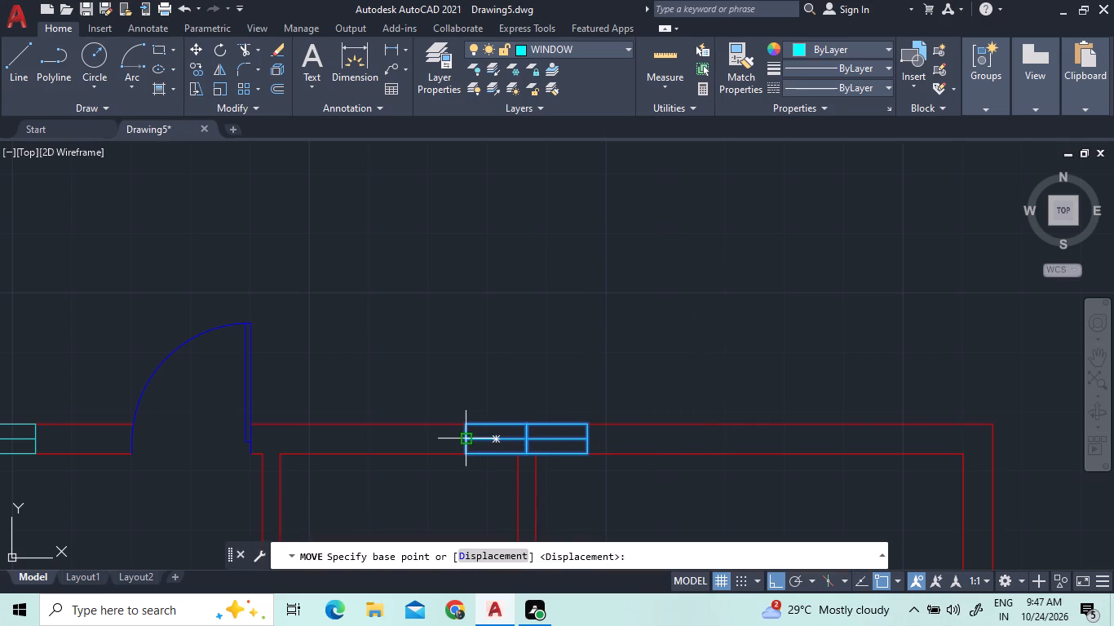
left_click(494, 435)
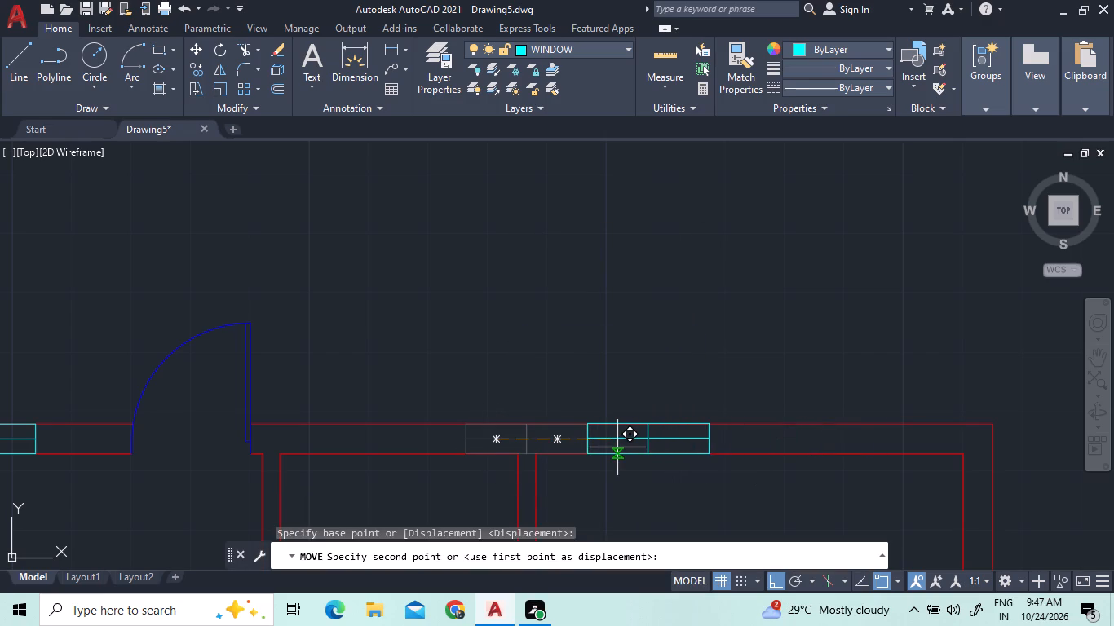
left_click(697, 456)
Move the whole two-pane window up so its top edge lies on the outer face of the top wall.
left_click(741, 447)
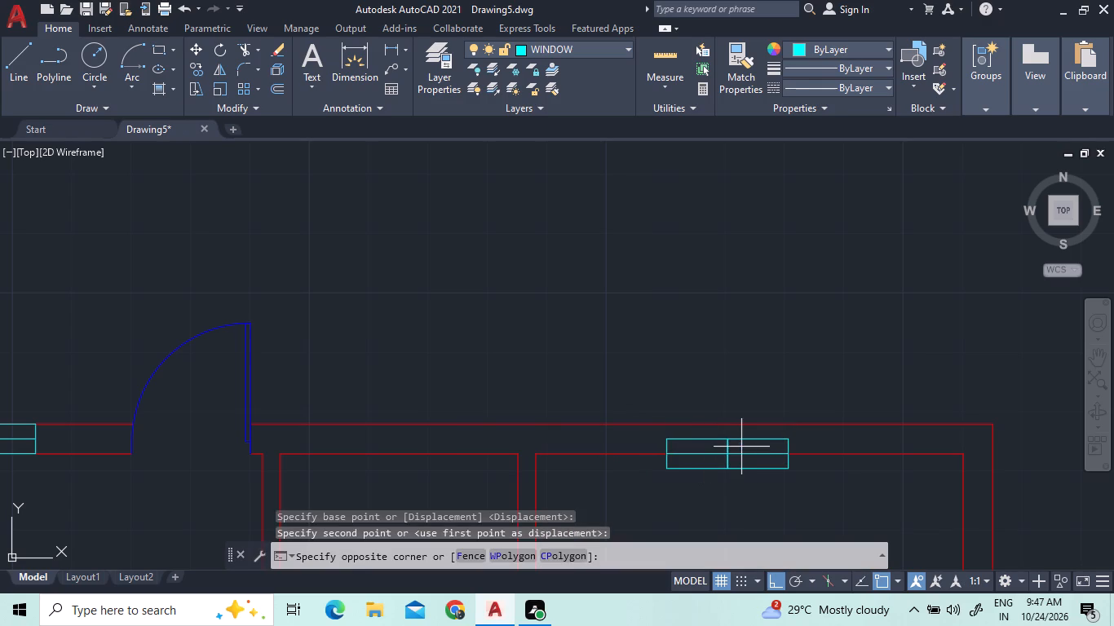
left_click(684, 437)
left_click(689, 452)
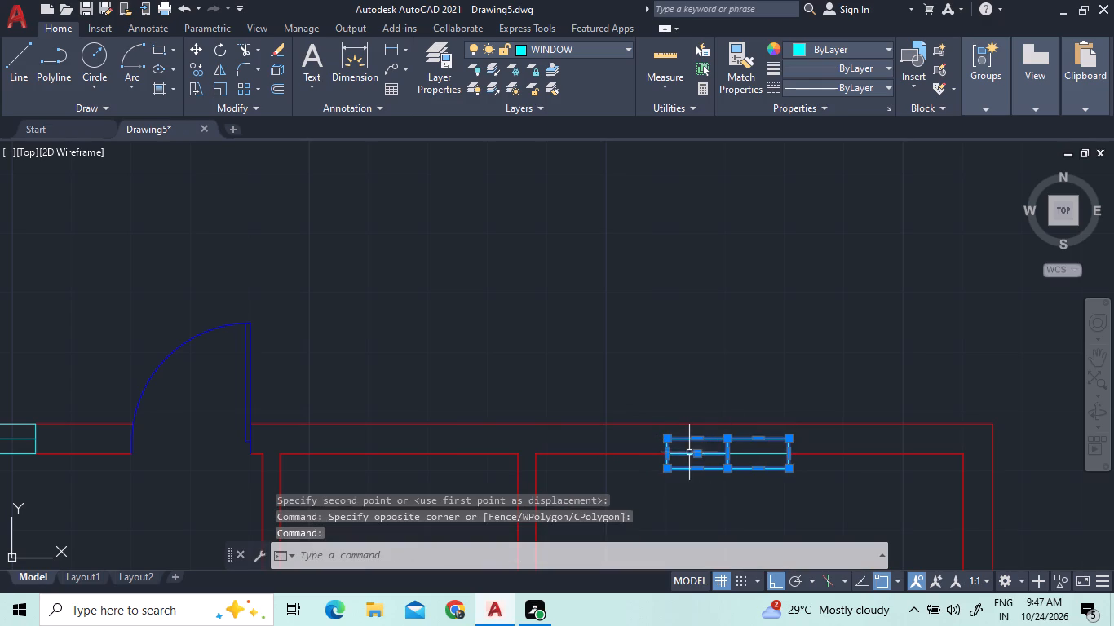
left_click(757, 451)
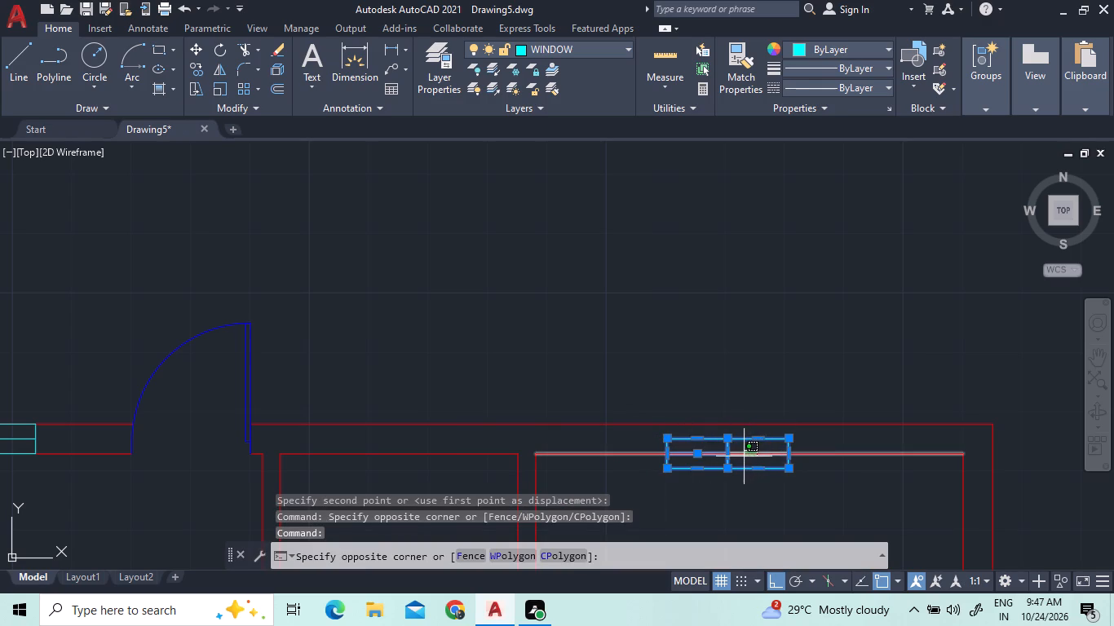
left_click(766, 439)
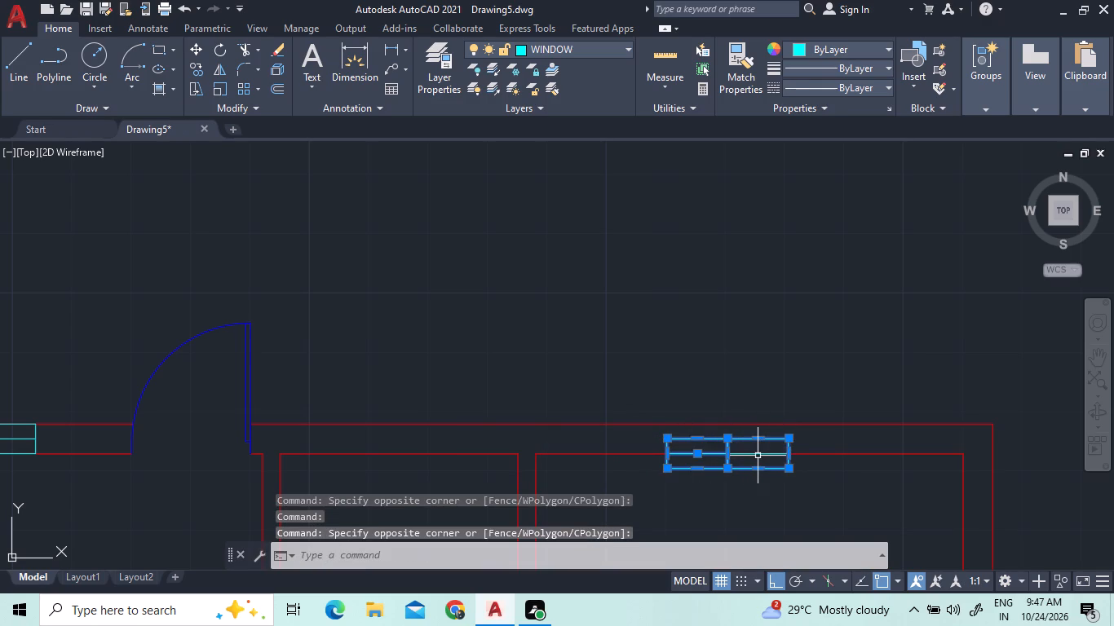
left_click(752, 452)
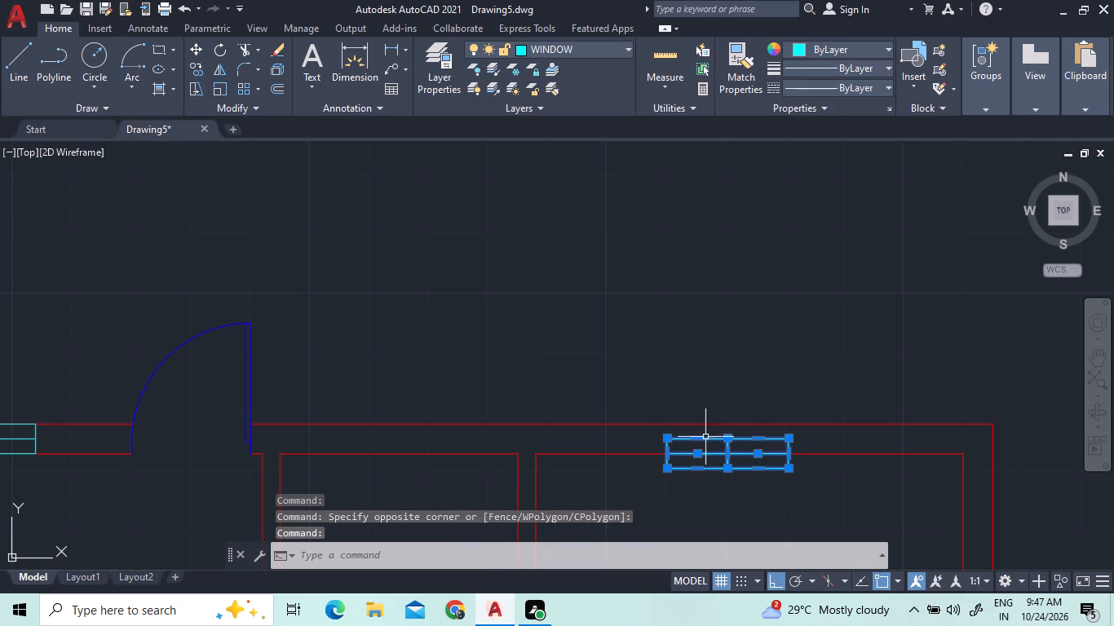
right_click(717, 375)
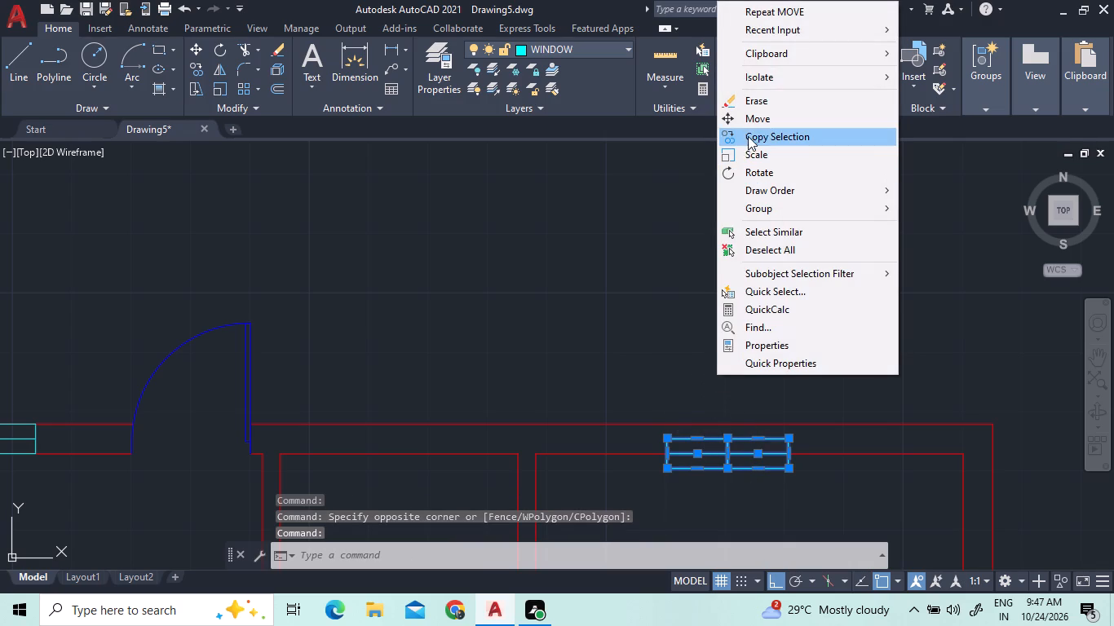
left_click(749, 117)
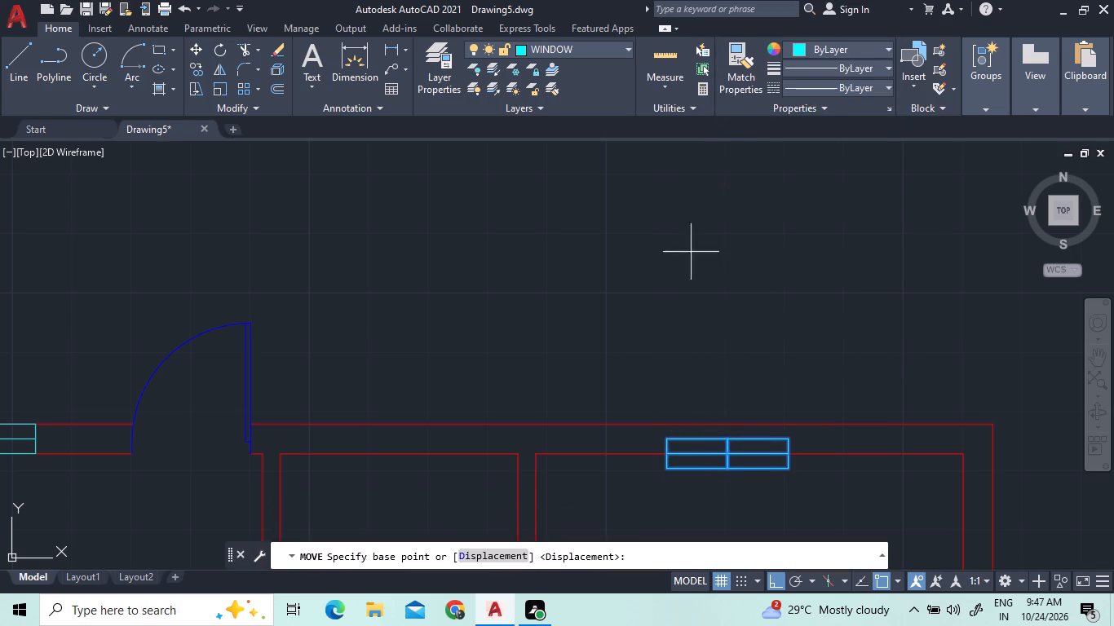
left_click(669, 435)
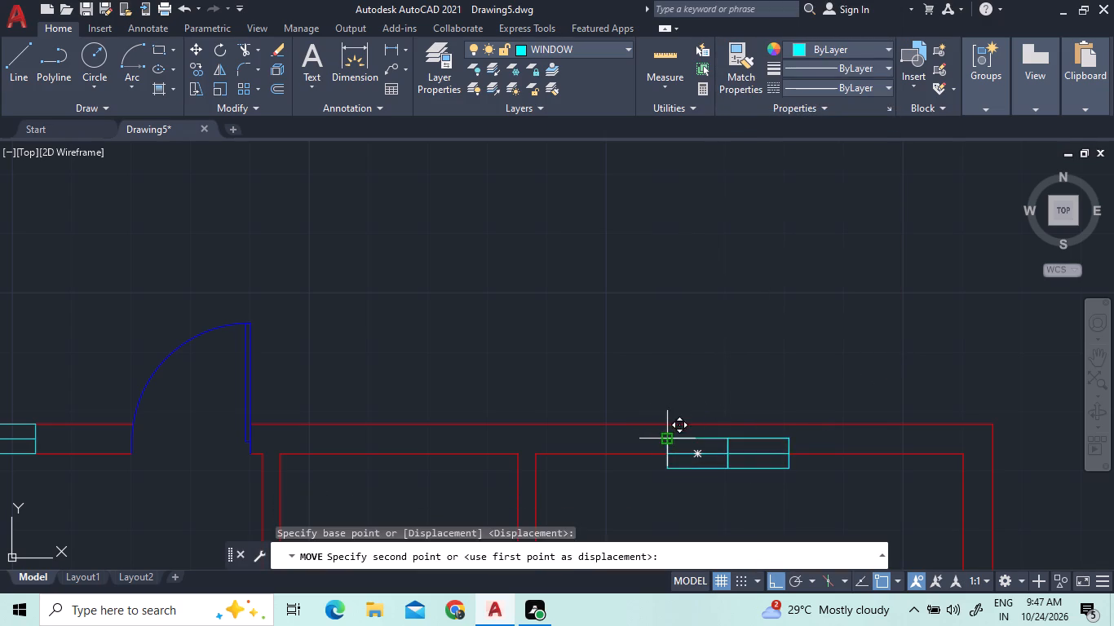
left_click(667, 421)
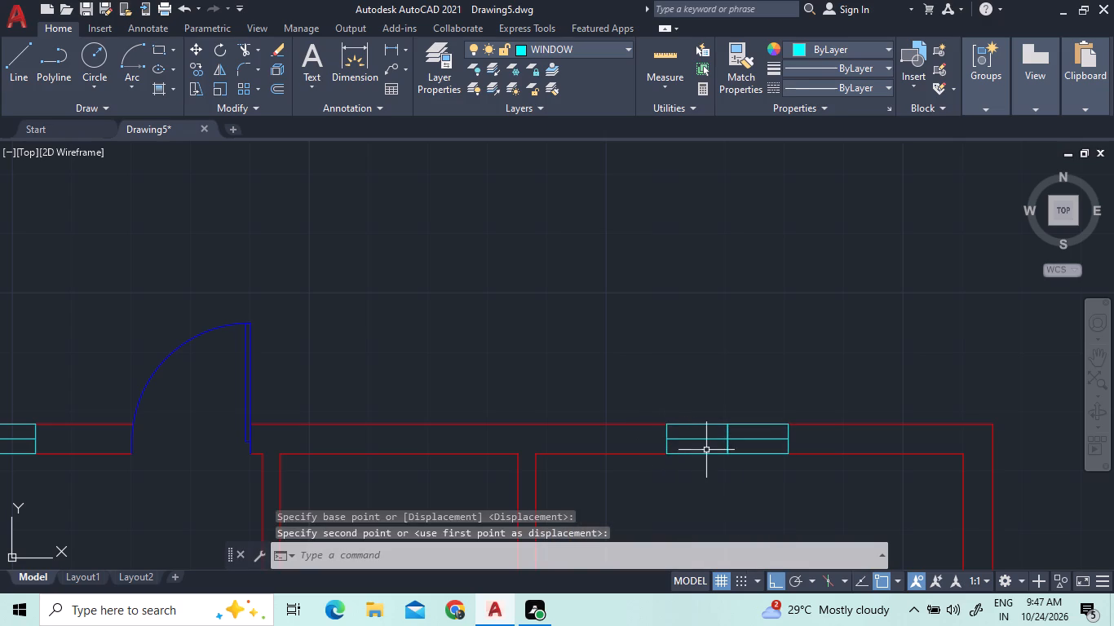
Move the window's left pane with its centre line about 2.4 m left, into the top wall of the small middle room.
left_click(705, 445)
left_click(630, 433)
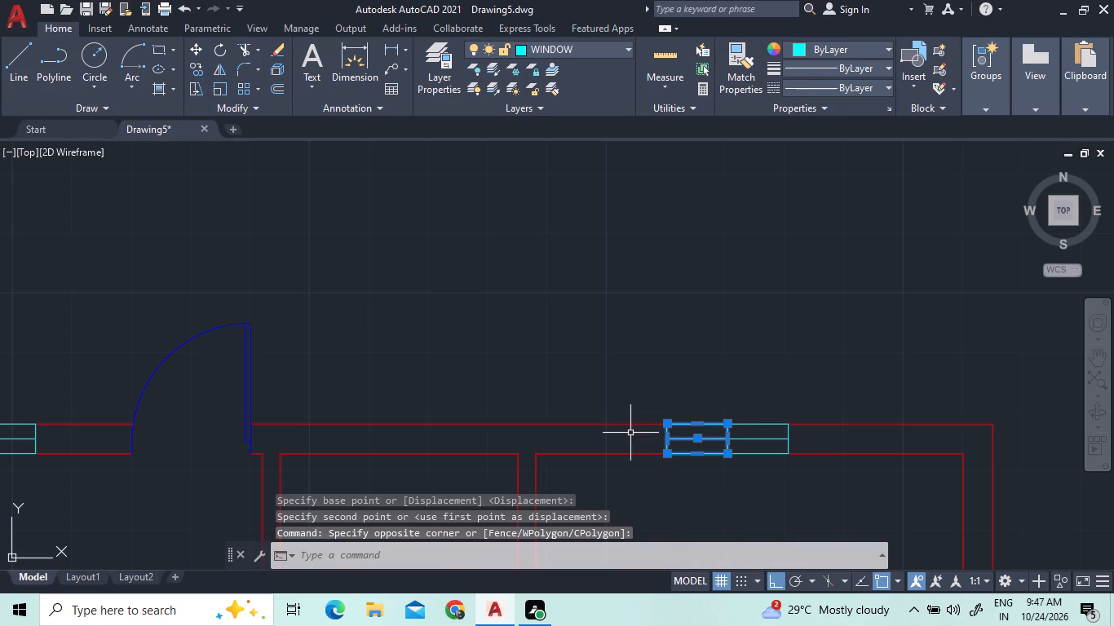
right_click(684, 392)
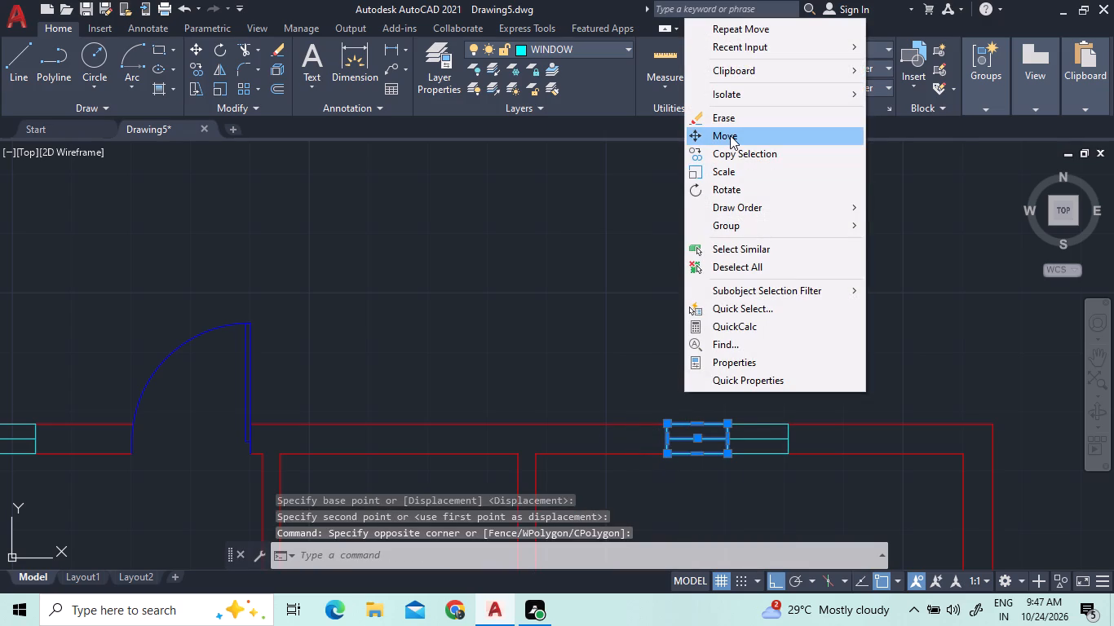
left_click(730, 135)
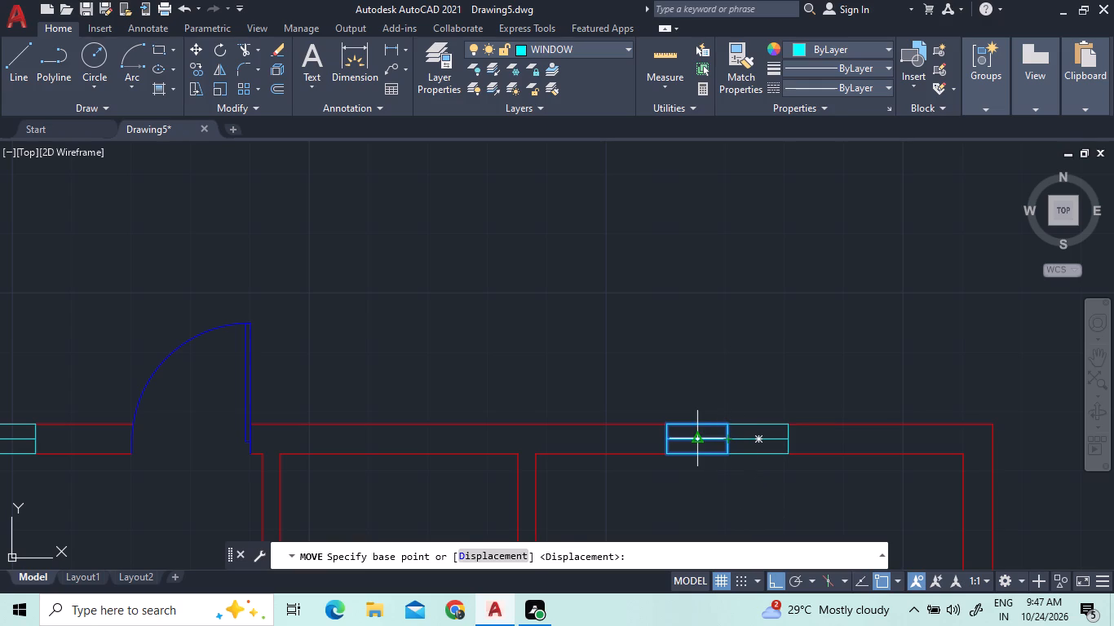
left_click(696, 434)
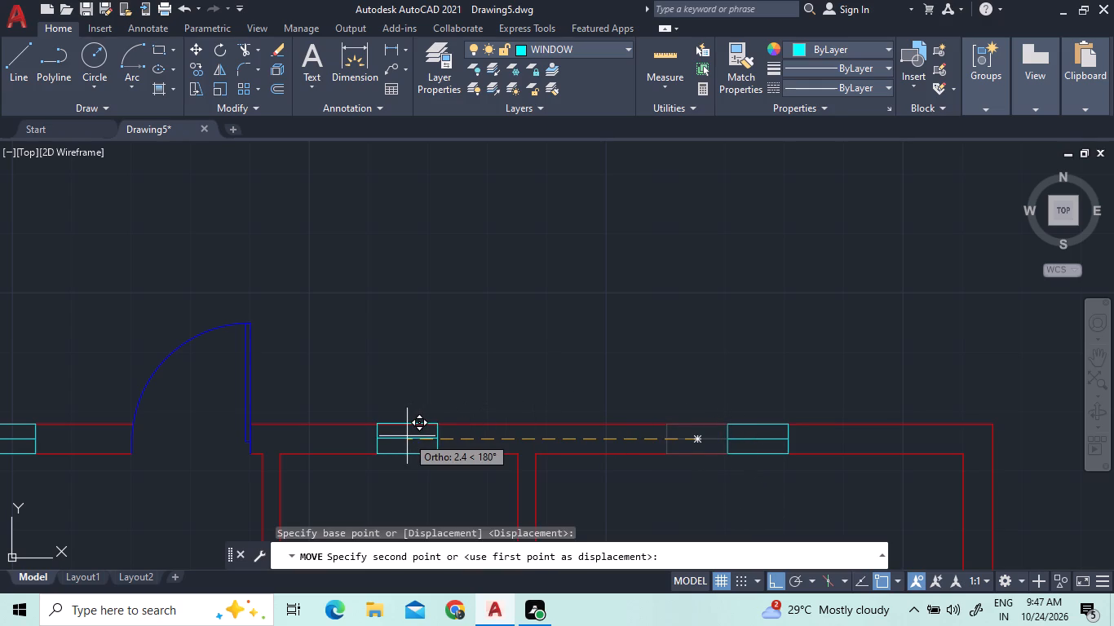
left_click(407, 436)
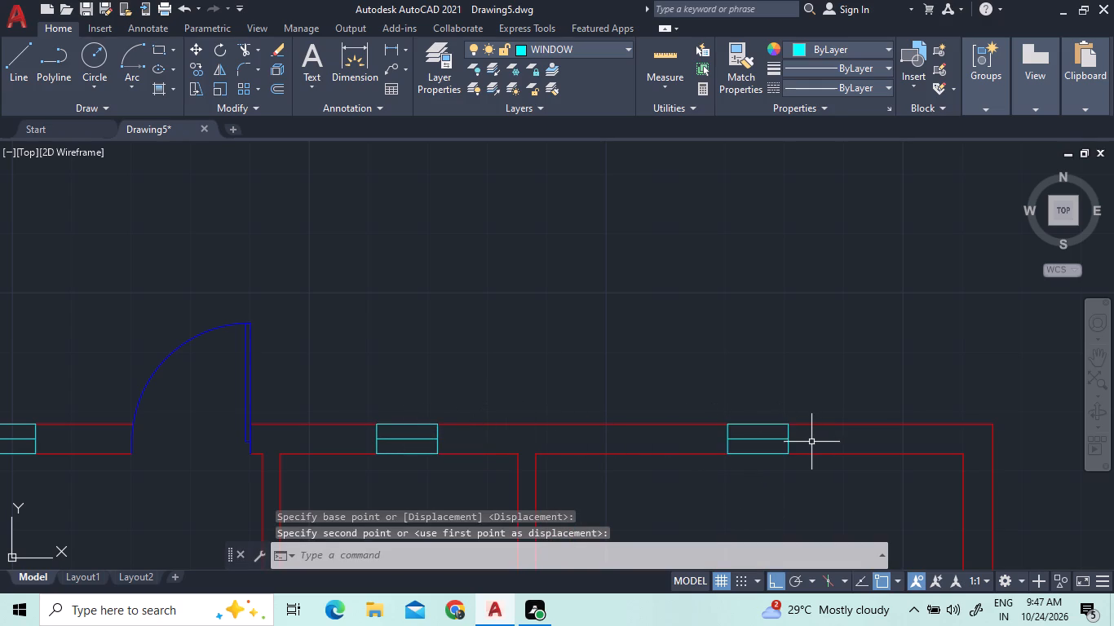
Move the remaining window pane and its centre line left along the top-right room's wall, closer to the partition.
left_click(811, 445)
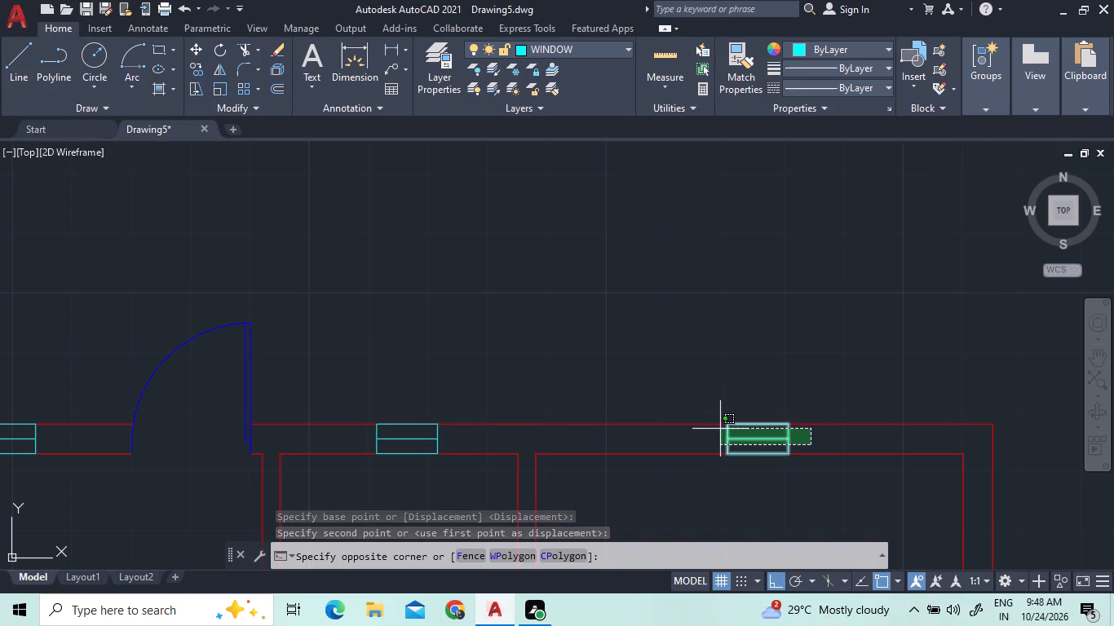
left_click(723, 429)
right_click(730, 432)
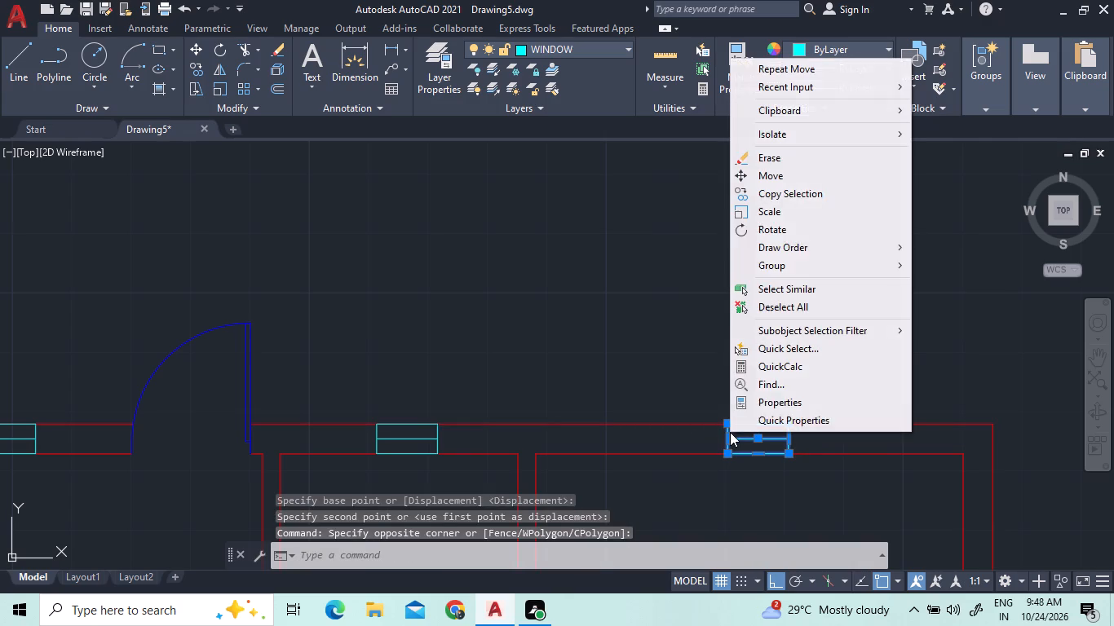
left_click(771, 179)
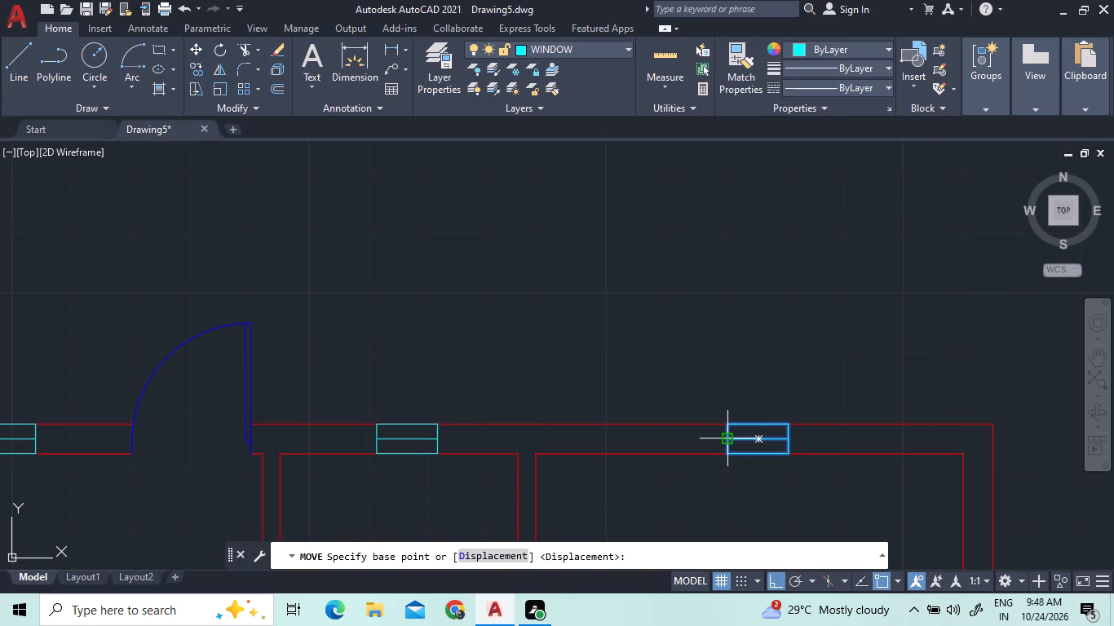
left_click(730, 438)
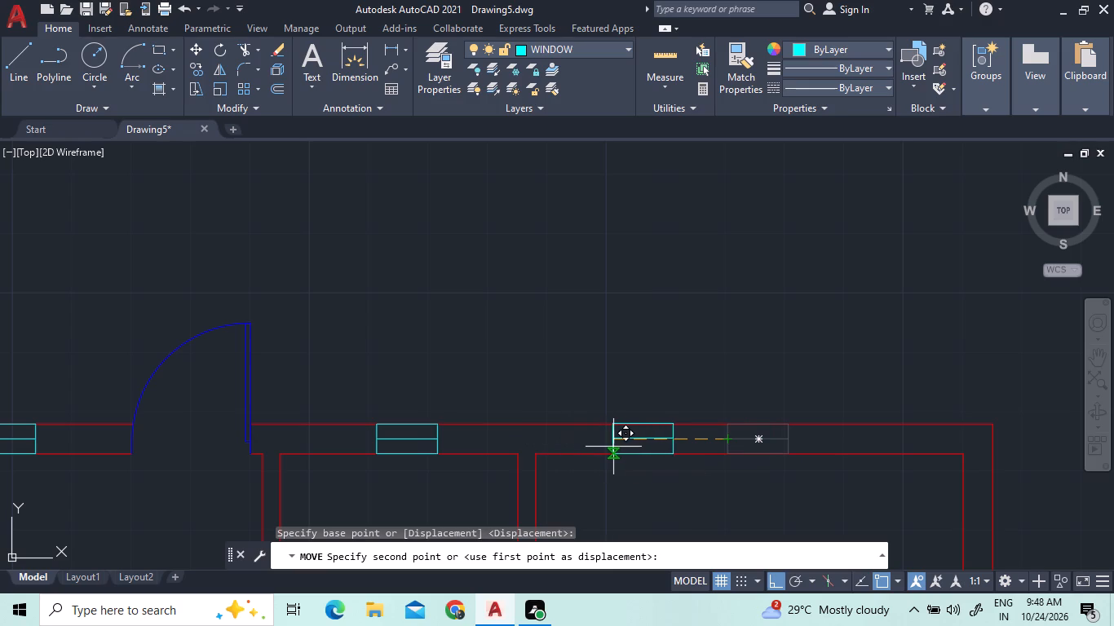
left_click(615, 447)
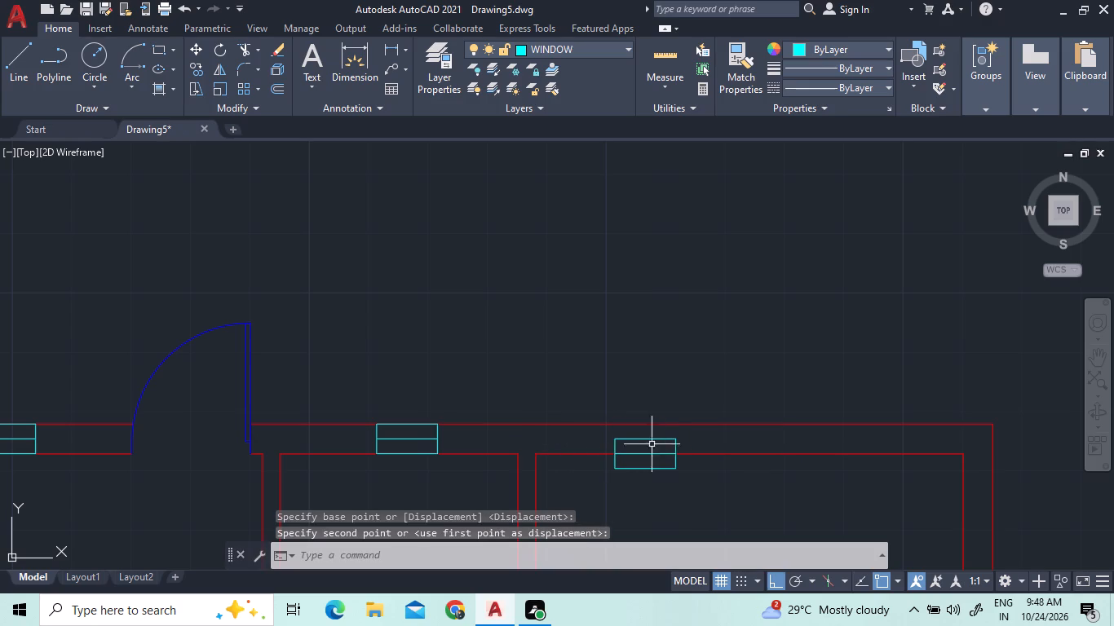
Move that pane and its centre line up so they fit between the two faces of the top wall.
left_click(665, 463)
left_click(634, 474)
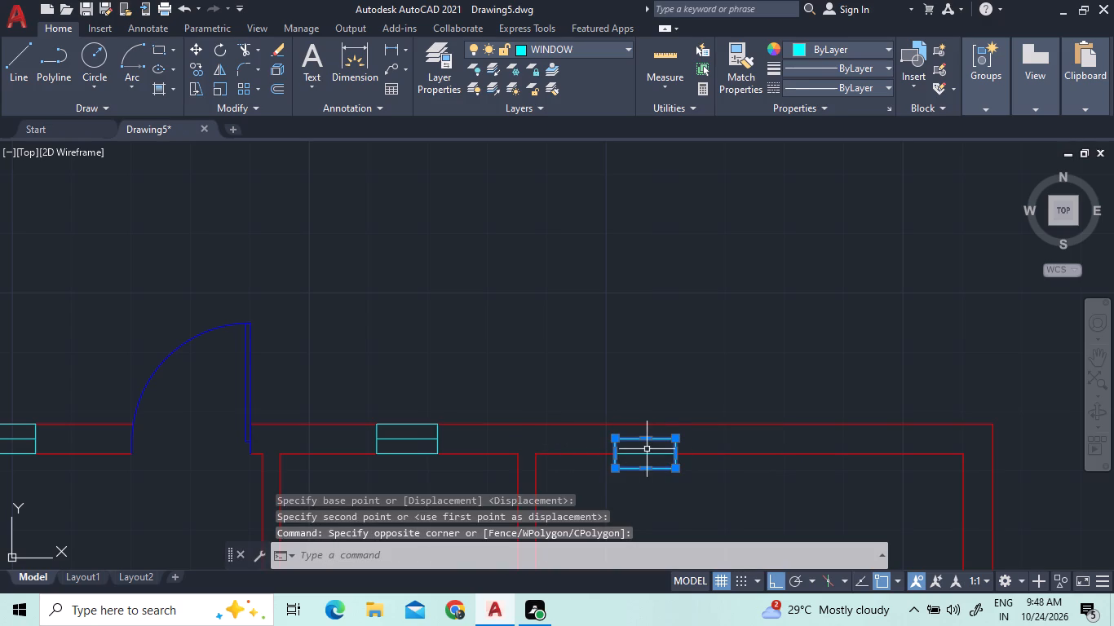
left_click(648, 453)
right_click(662, 374)
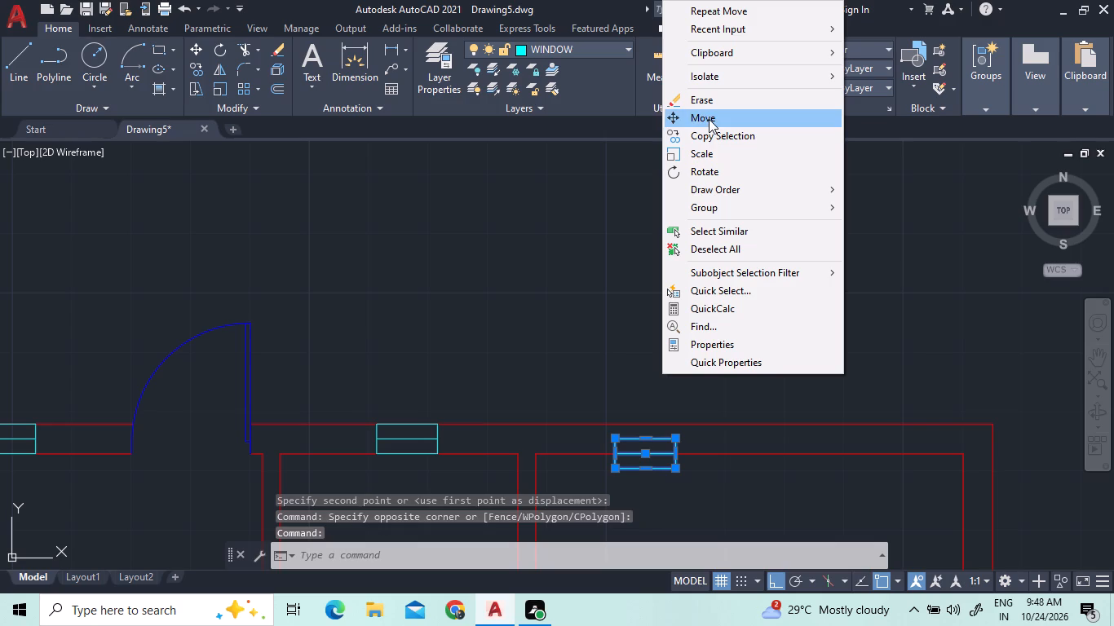
left_click(709, 119)
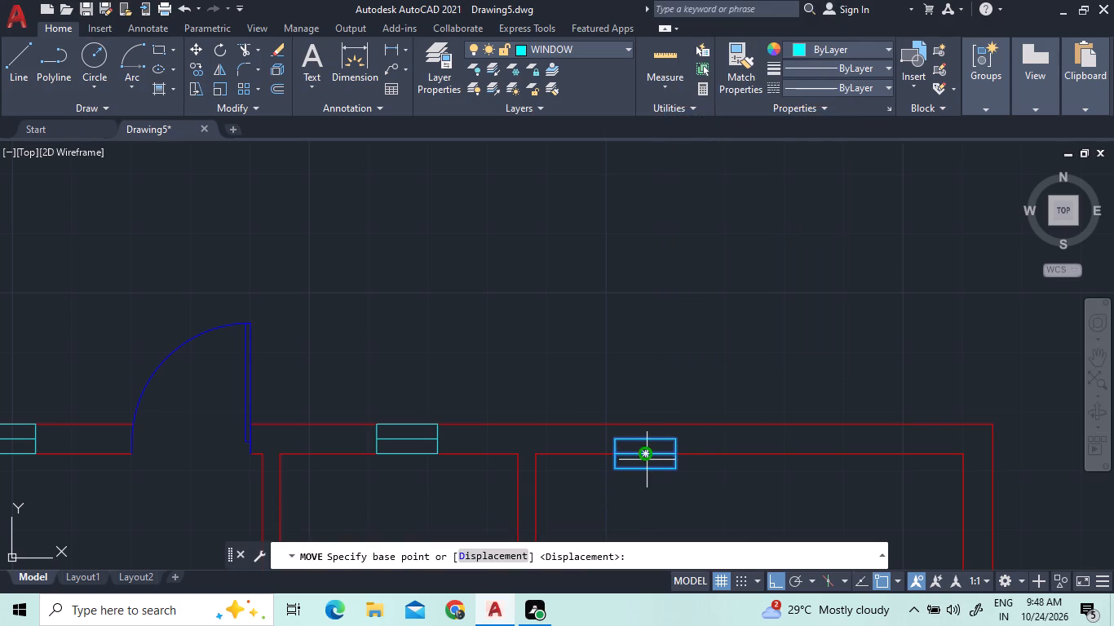
left_click(646, 454)
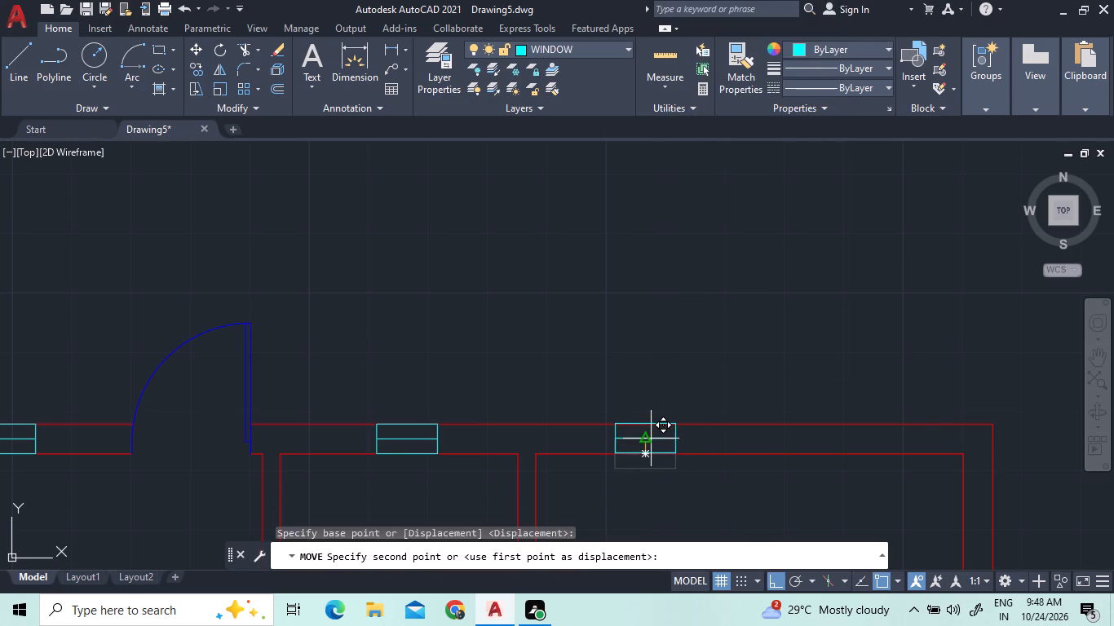
left_click(648, 439)
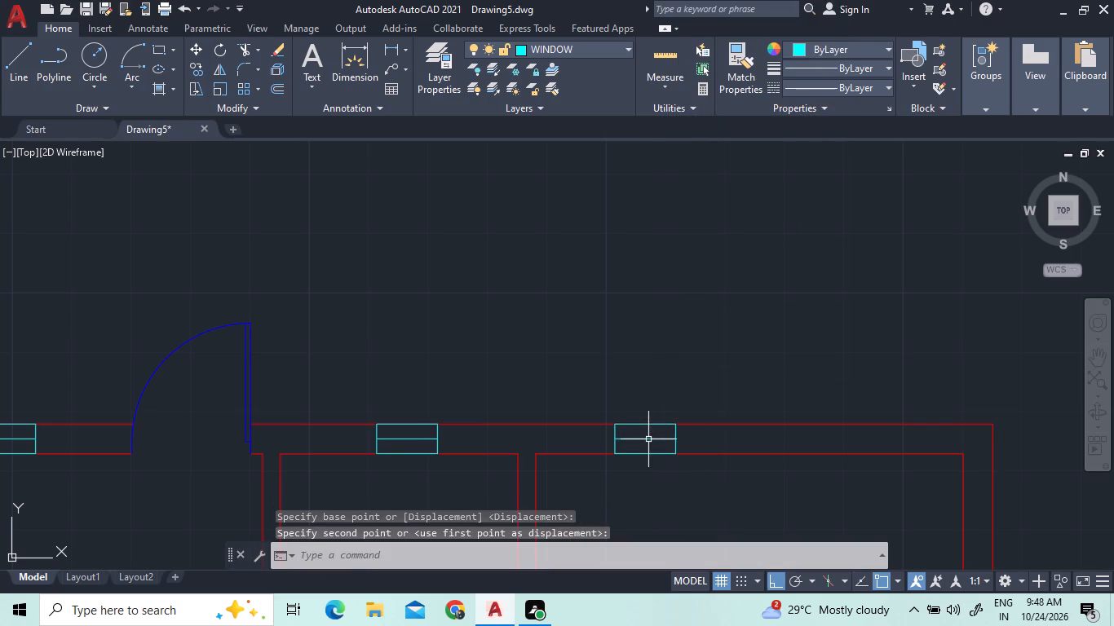
Mirror the top-right room's pane and centre line about the pane's right edge, keeping the originals, to form a two-pane window.
left_click(695, 444)
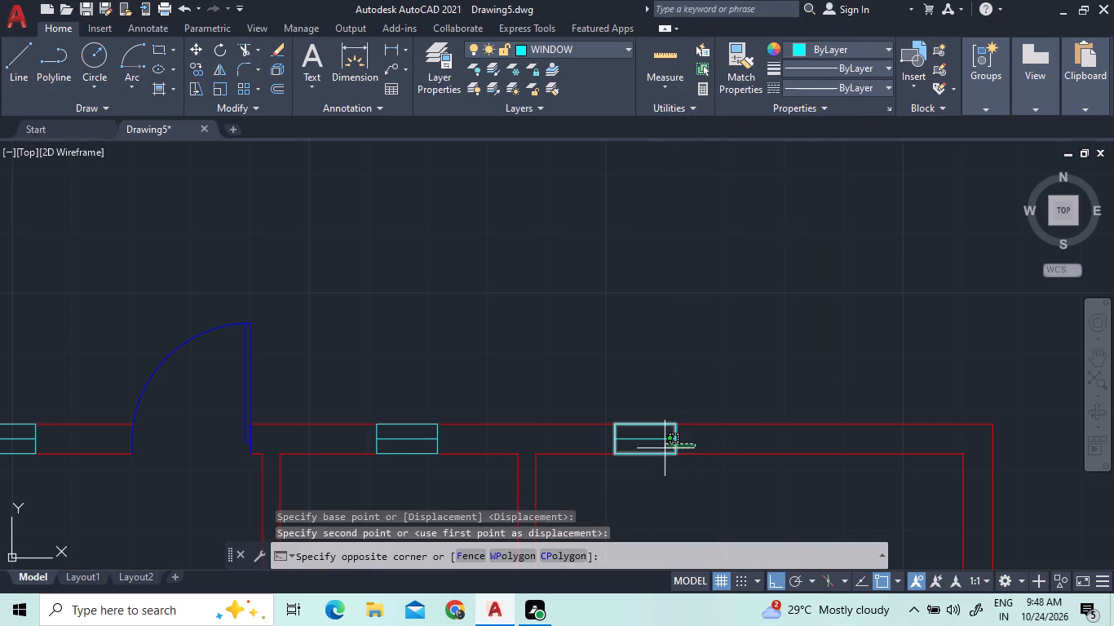
left_click(628, 434)
right_click(628, 434)
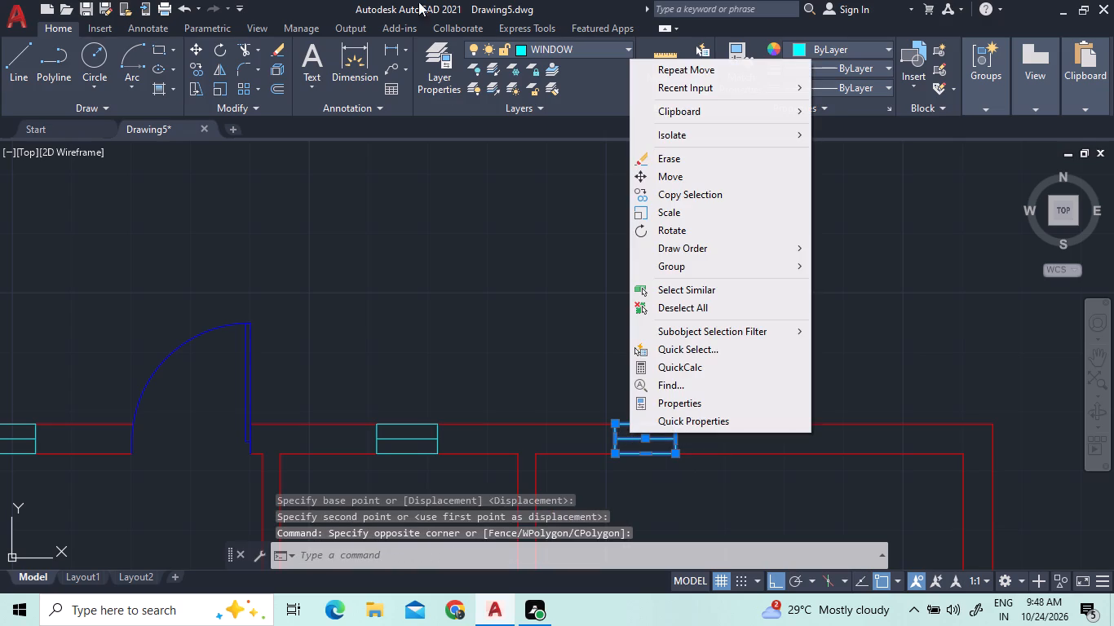
left_click(222, 71)
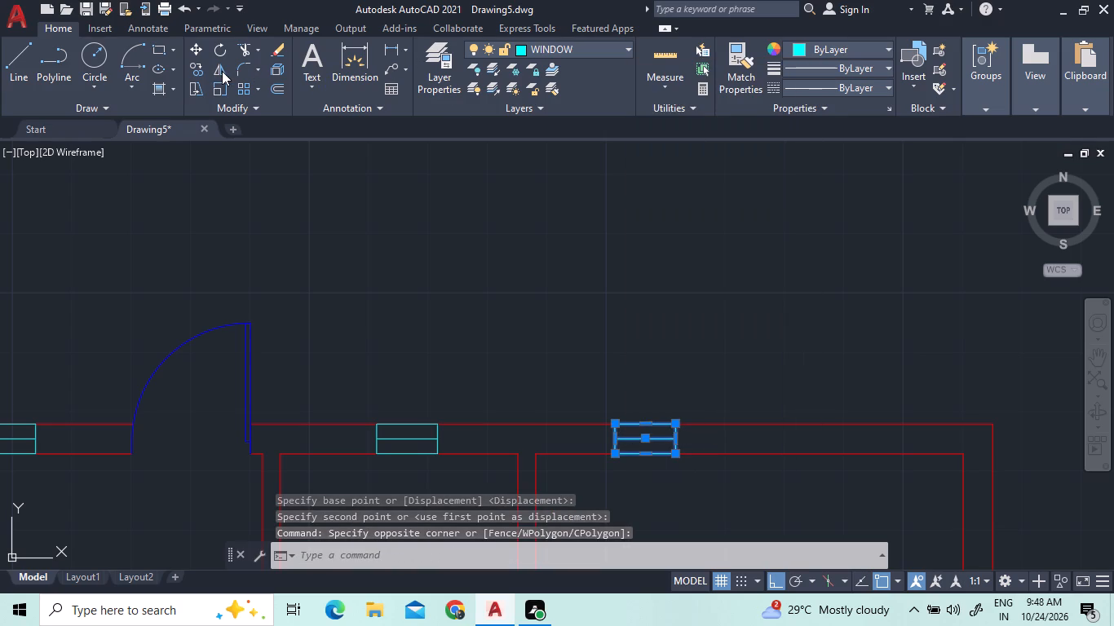
left_click(678, 454)
left_click(675, 425)
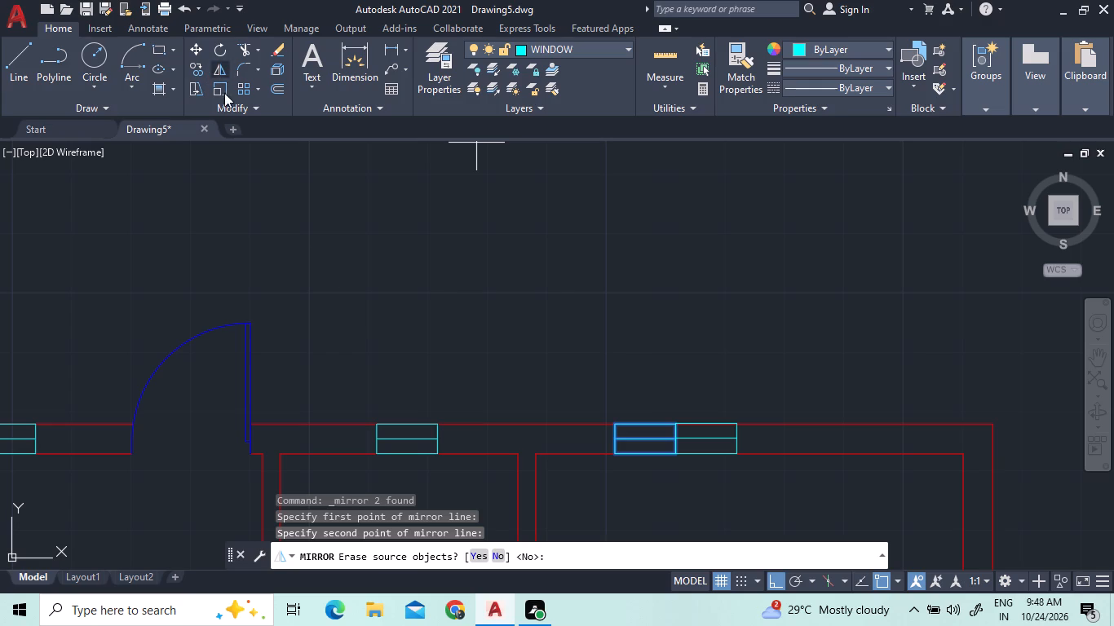
left_click(494, 556)
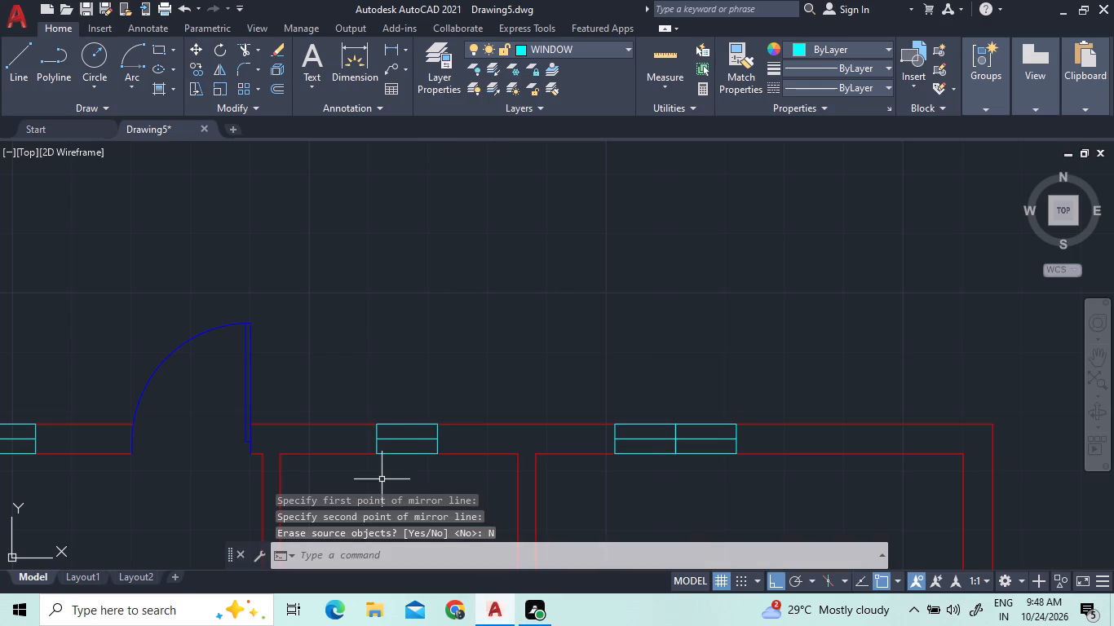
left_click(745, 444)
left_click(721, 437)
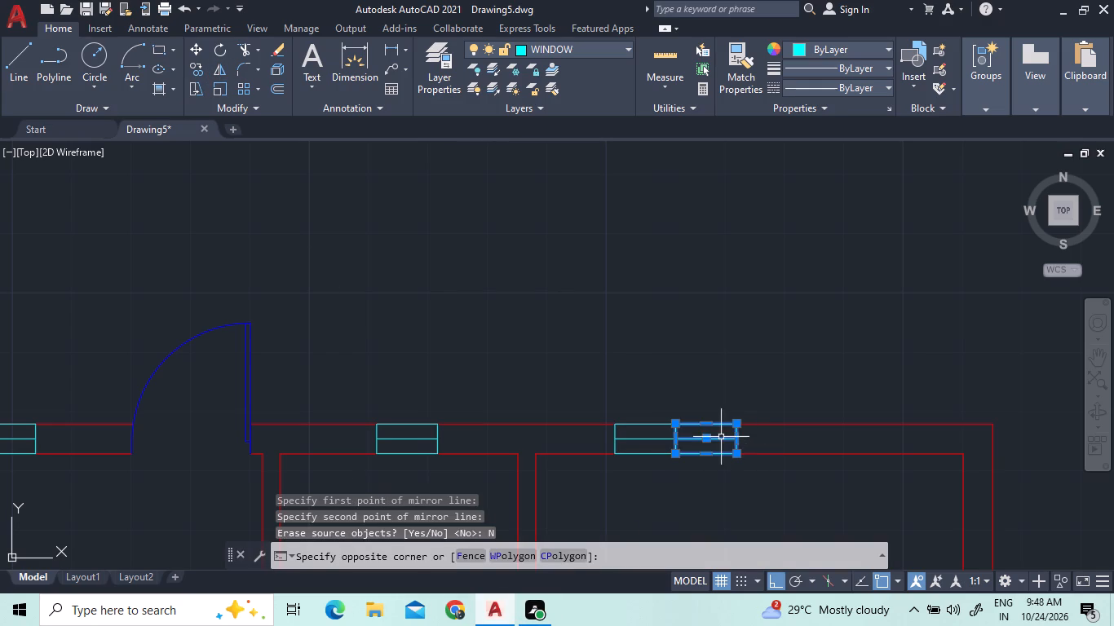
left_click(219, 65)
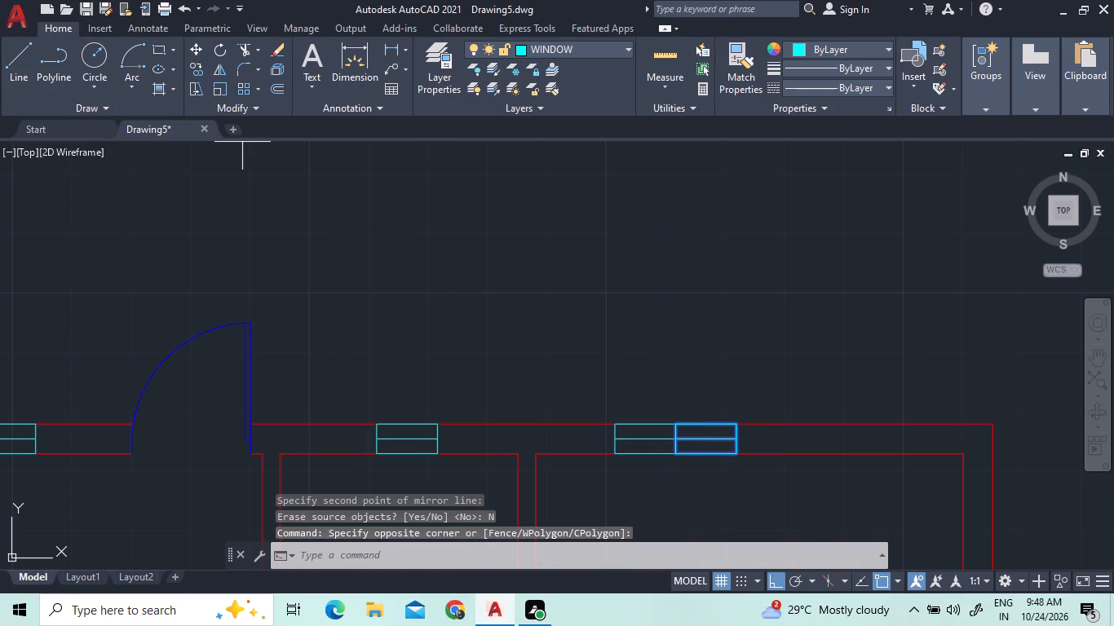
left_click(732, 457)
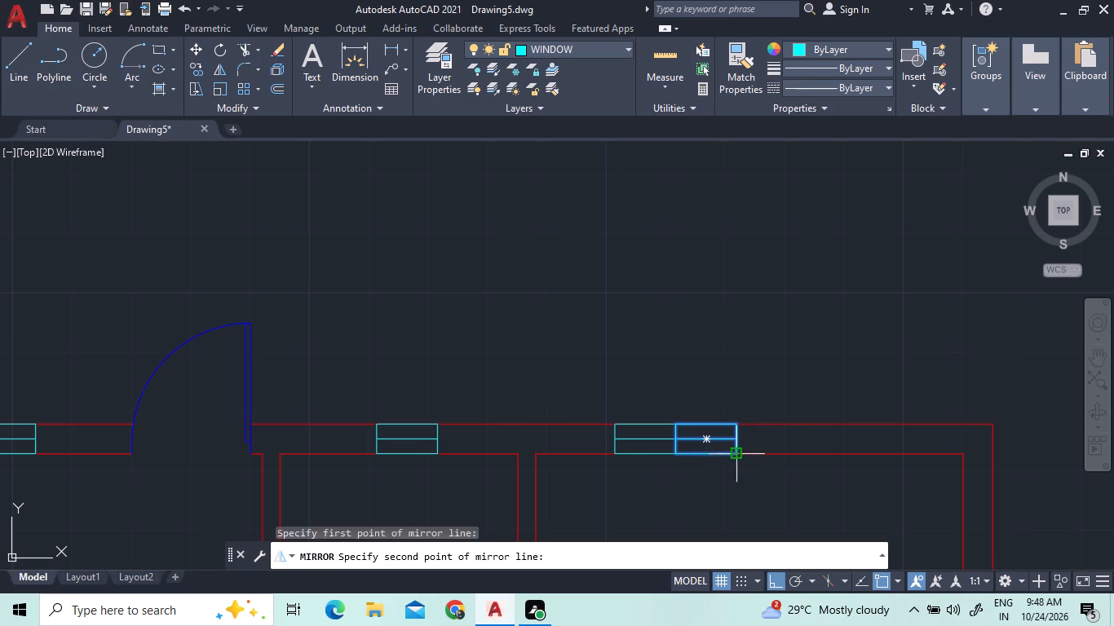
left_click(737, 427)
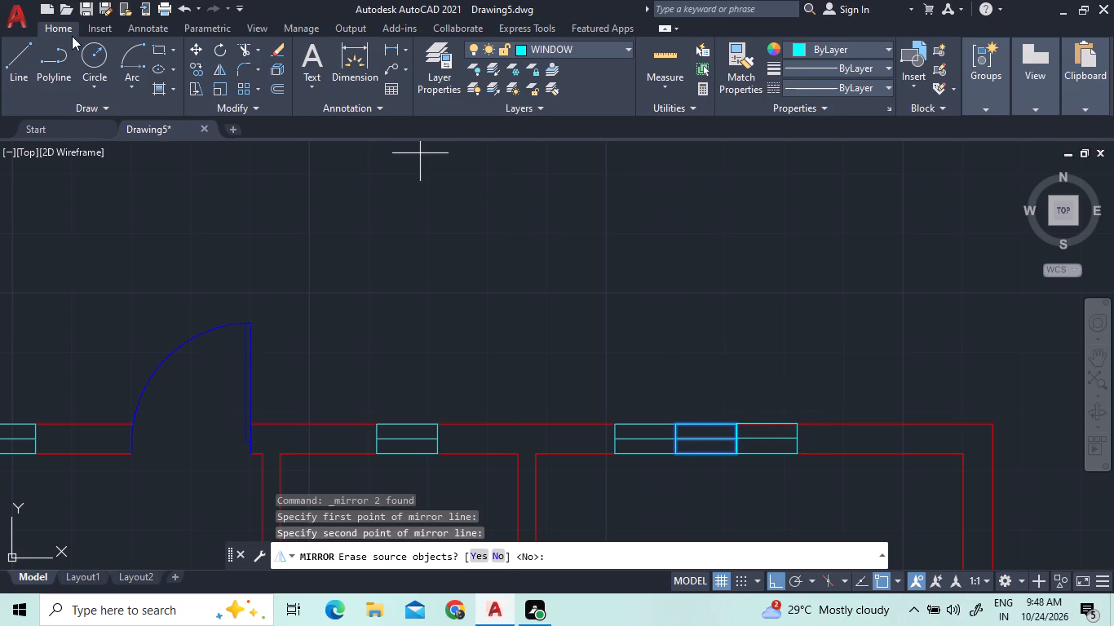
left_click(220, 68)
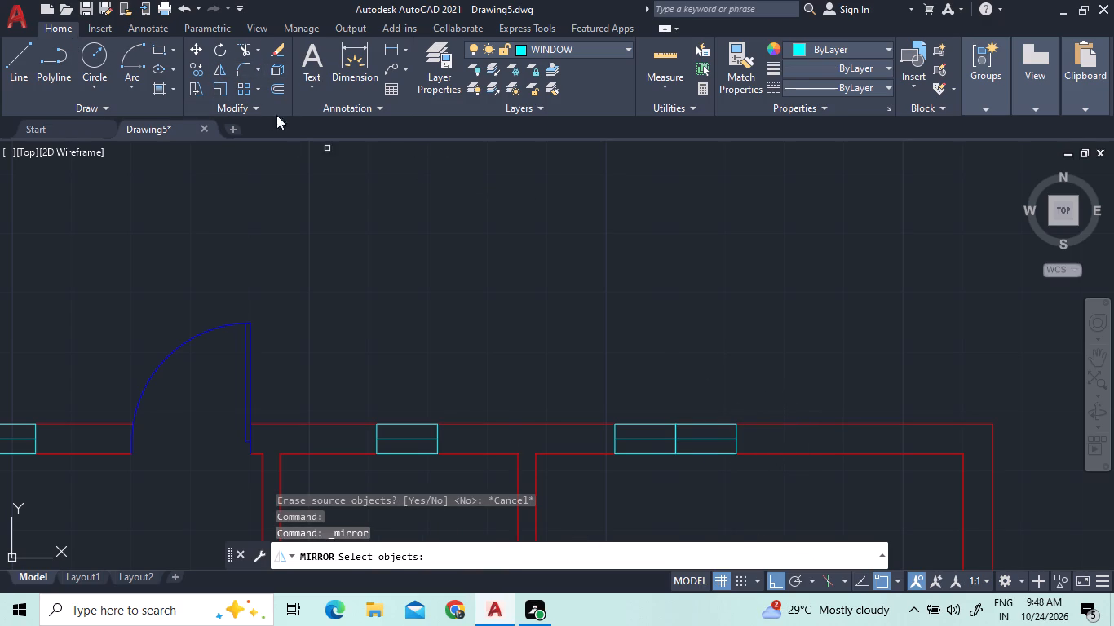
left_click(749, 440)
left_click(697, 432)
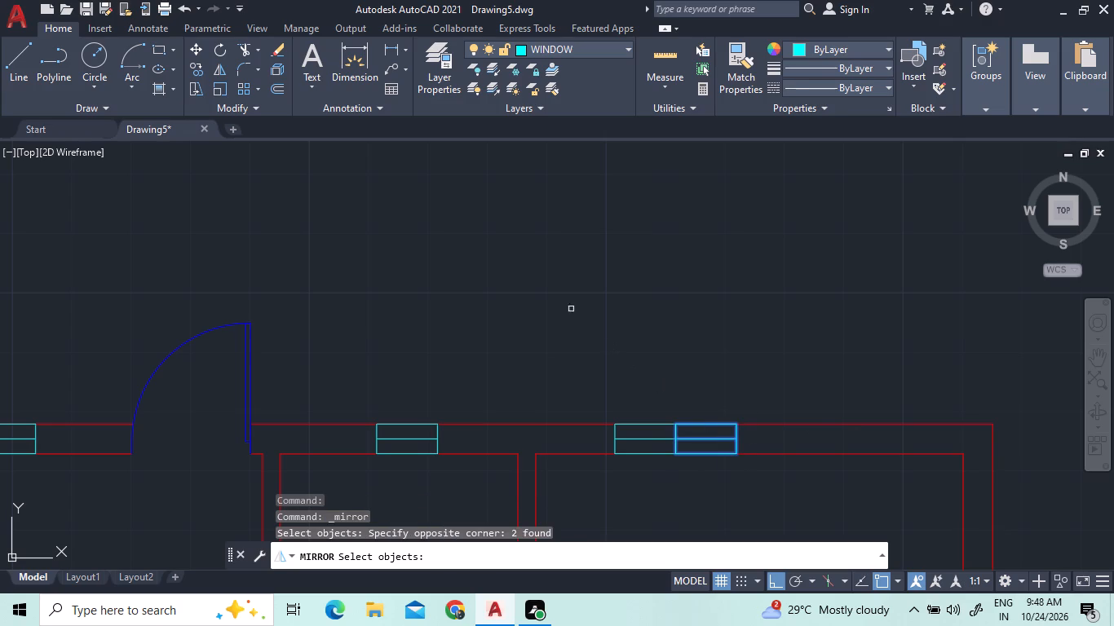
Mirror the second pane and centre line of the top-right room's window about its right edge, keeping the originals, to add a third pane.
left_click(225, 67)
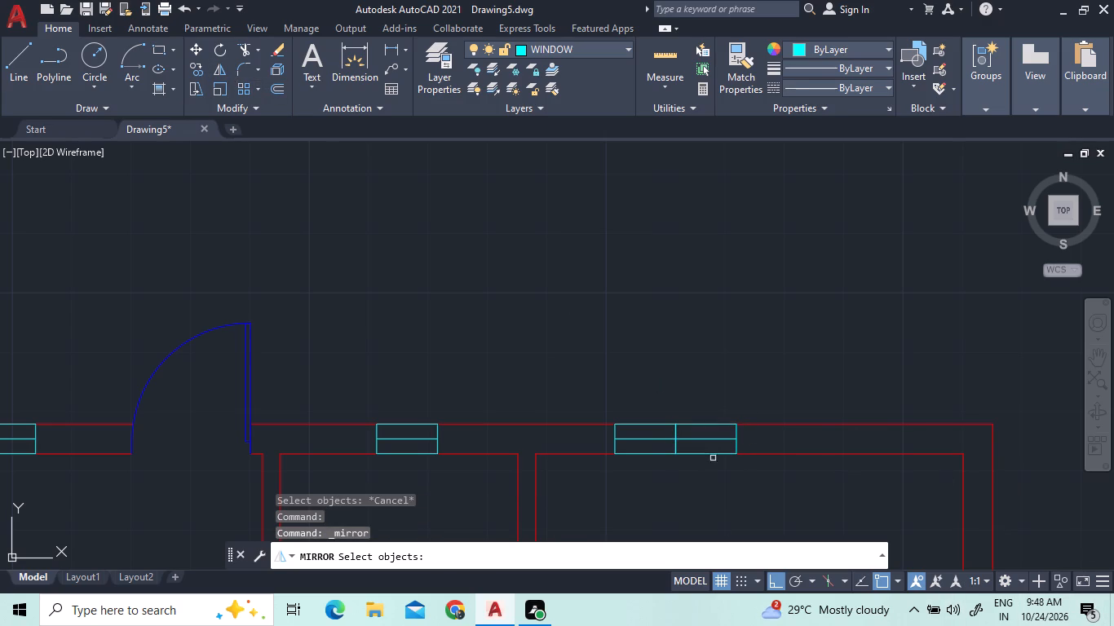
left_click(753, 451)
left_click(693, 431)
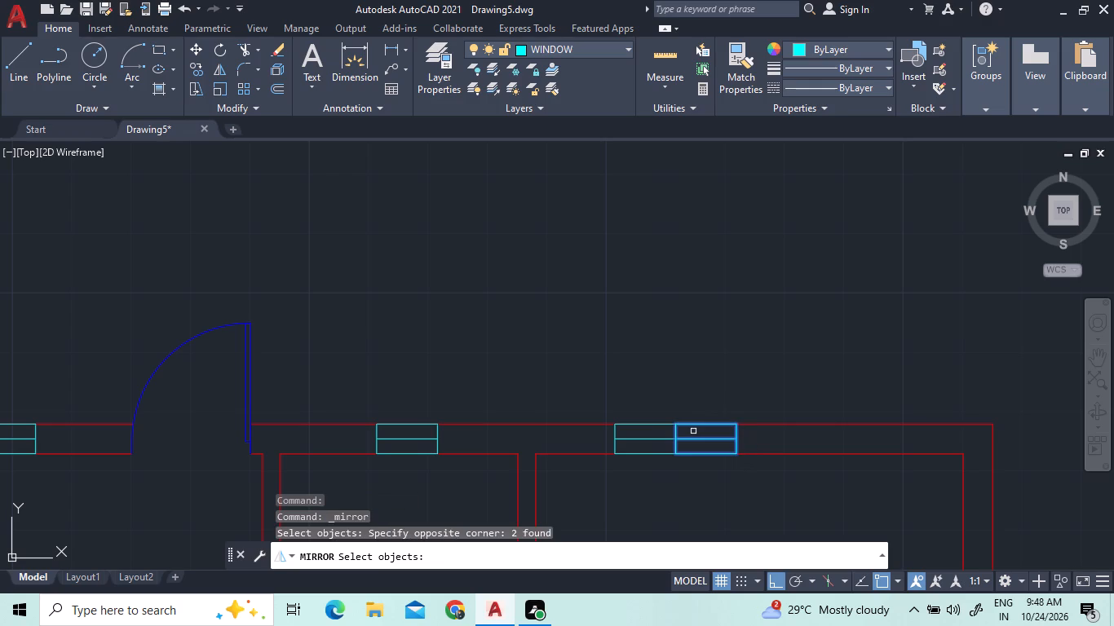
right_click(597, 376)
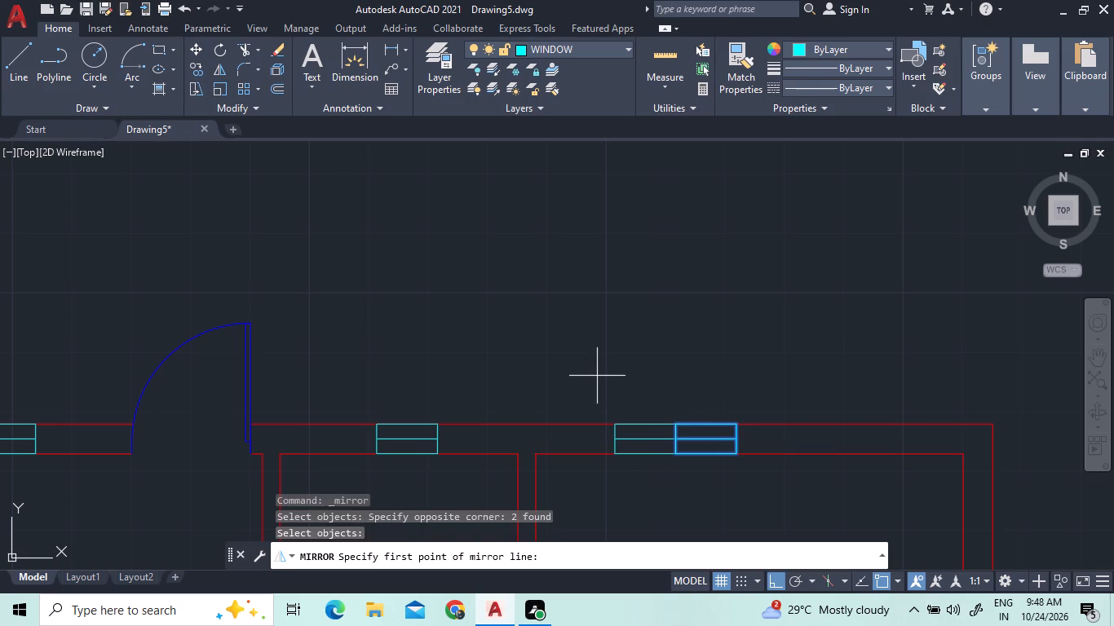
left_click(737, 457)
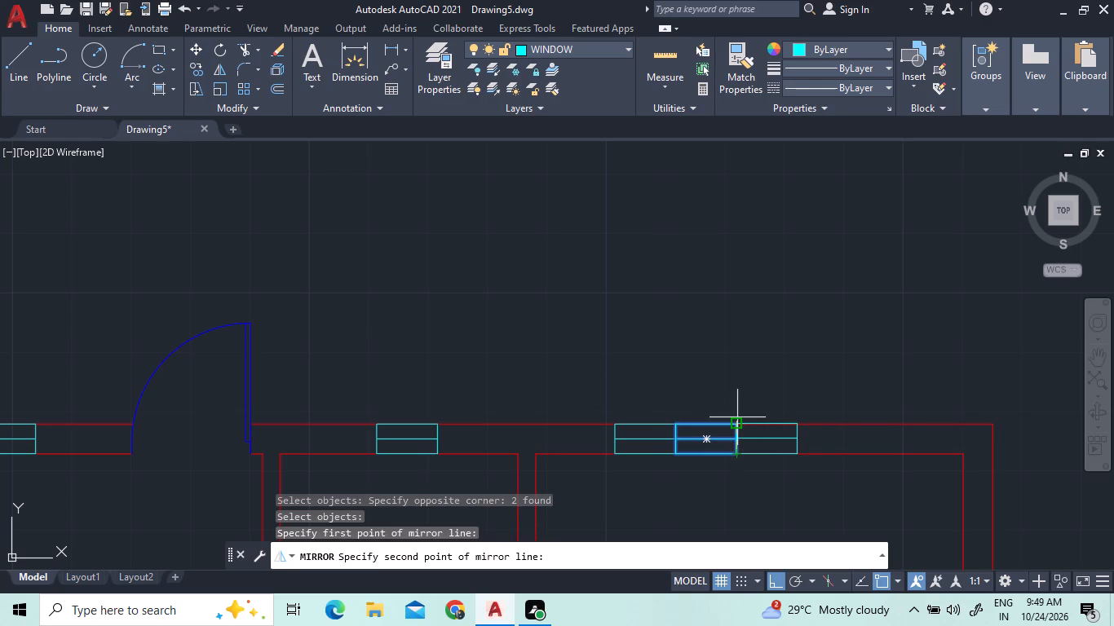
left_click(737, 421)
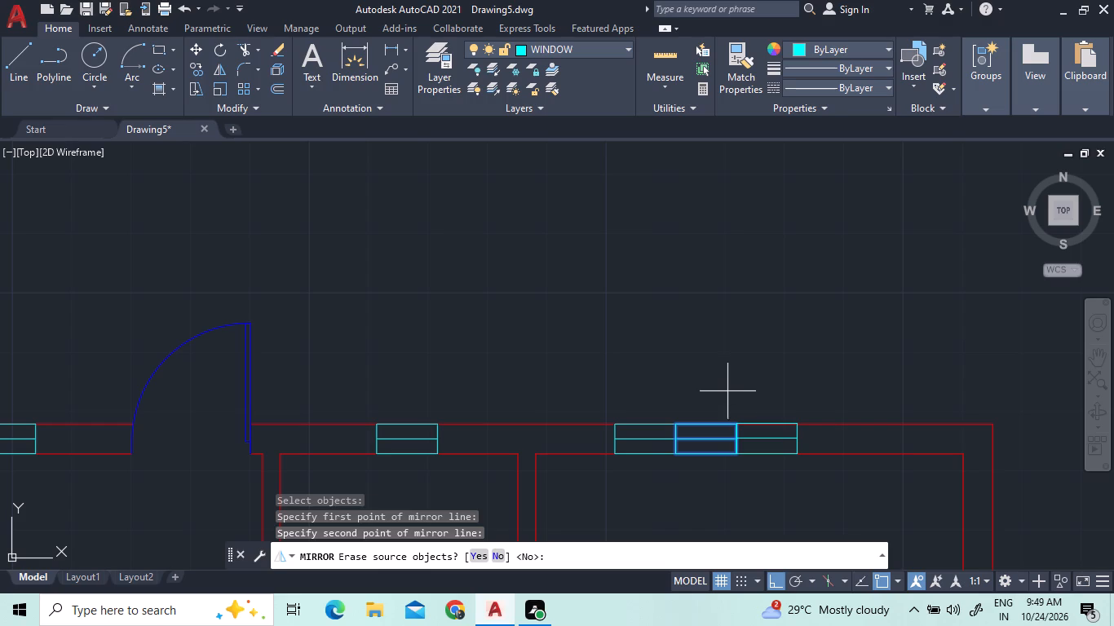
left_click(497, 553)
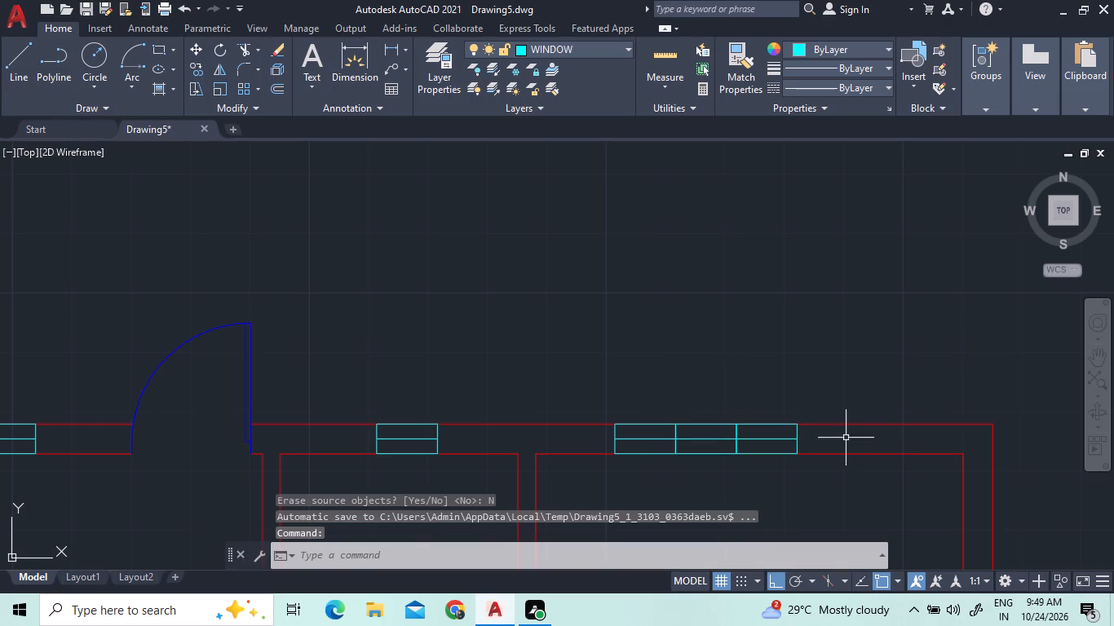
Mirror the third pane and its centre line about the pane's right edge, keeping the originals, to form a four-pane window.
left_click(829, 447)
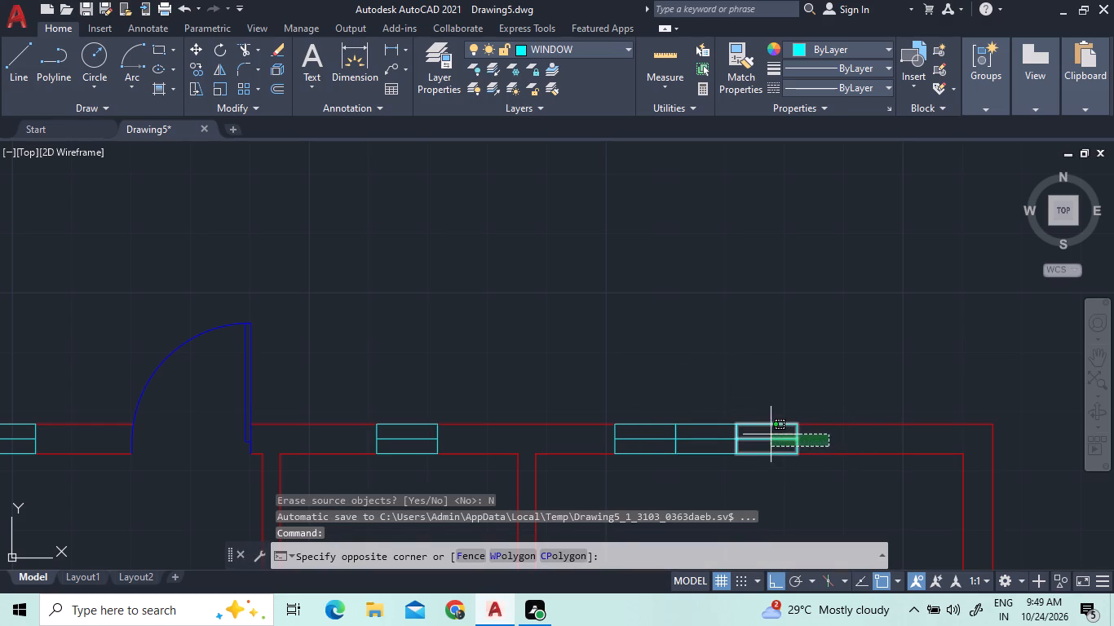
left_click(771, 434)
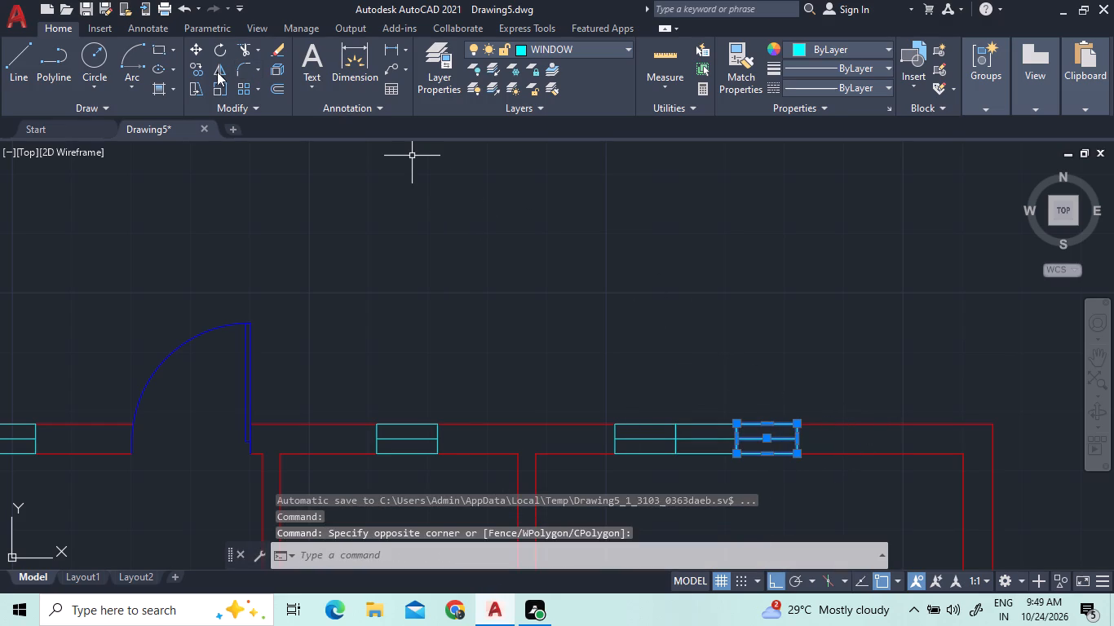
left_click(215, 71)
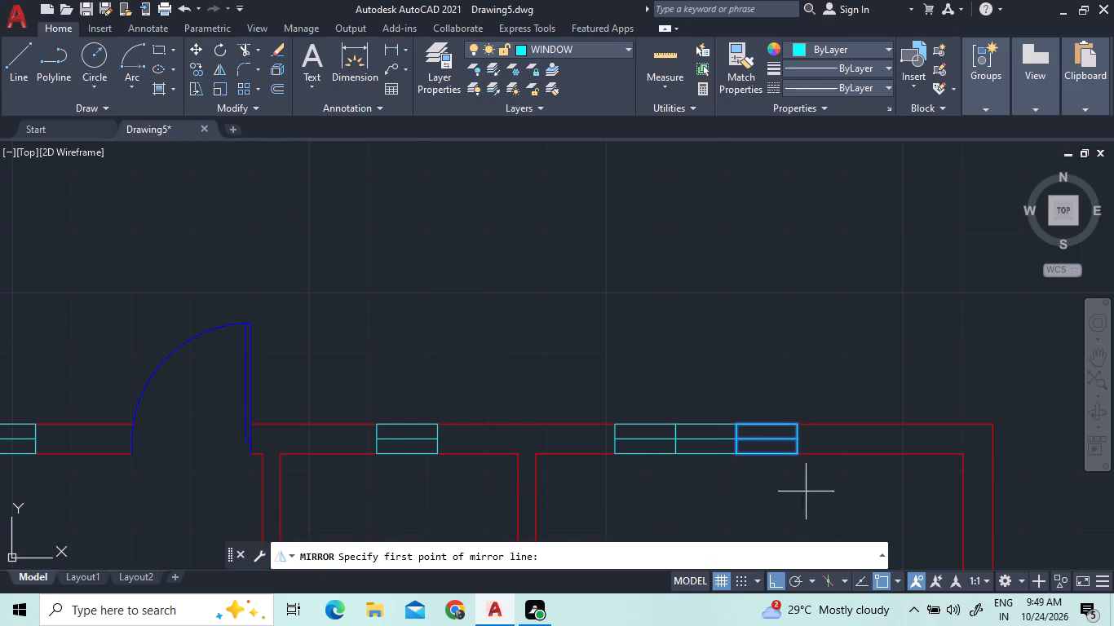
left_click(798, 457)
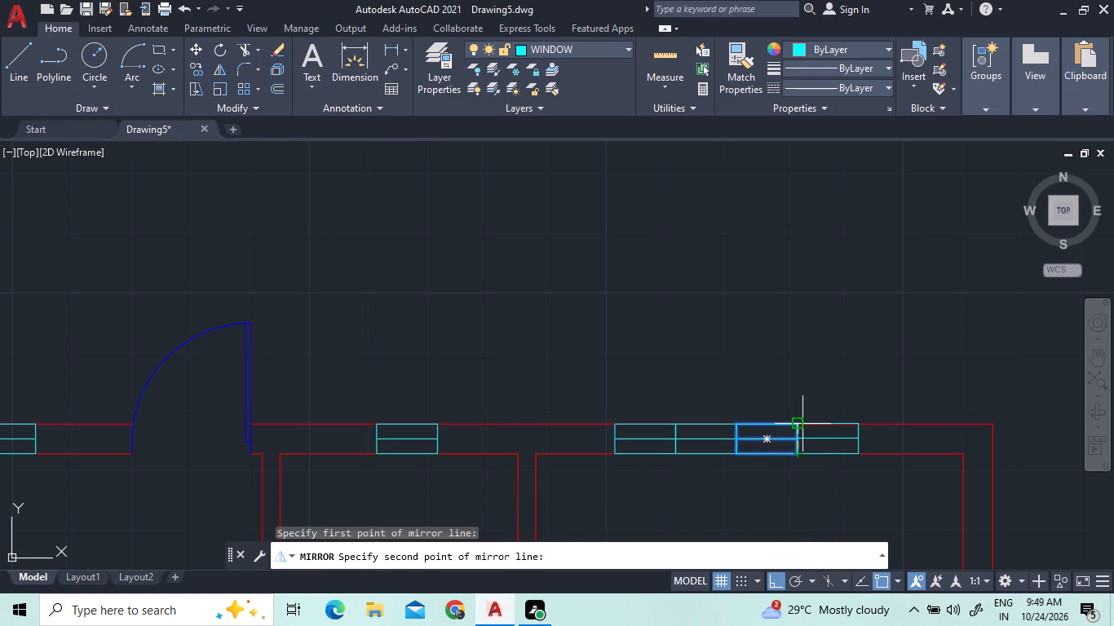
left_click(802, 424)
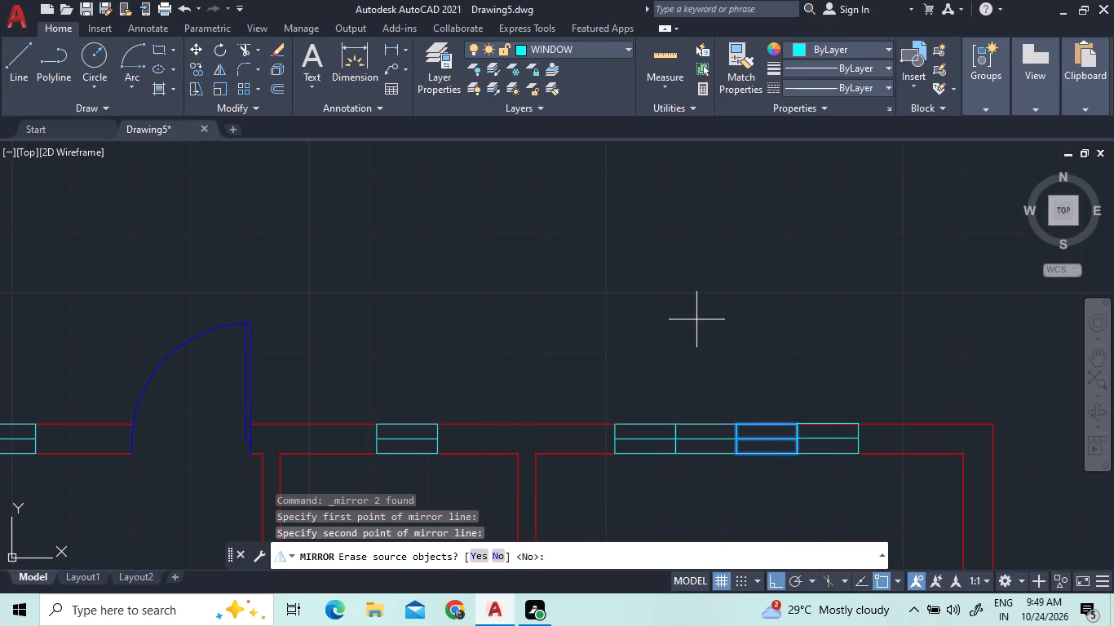
right_click(696, 320)
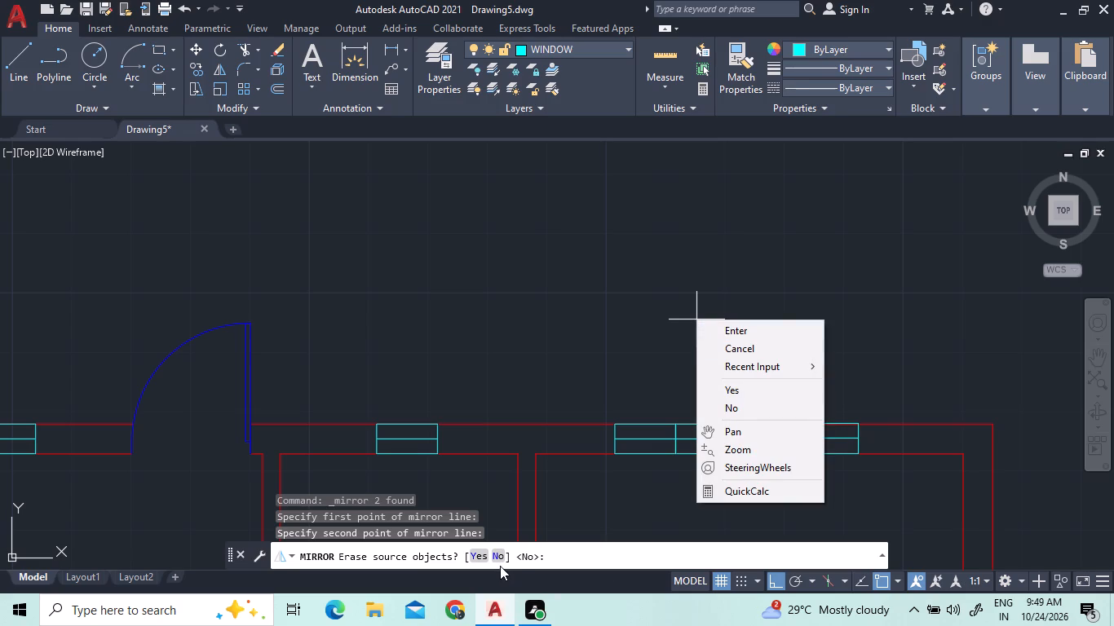
left_click(504, 553)
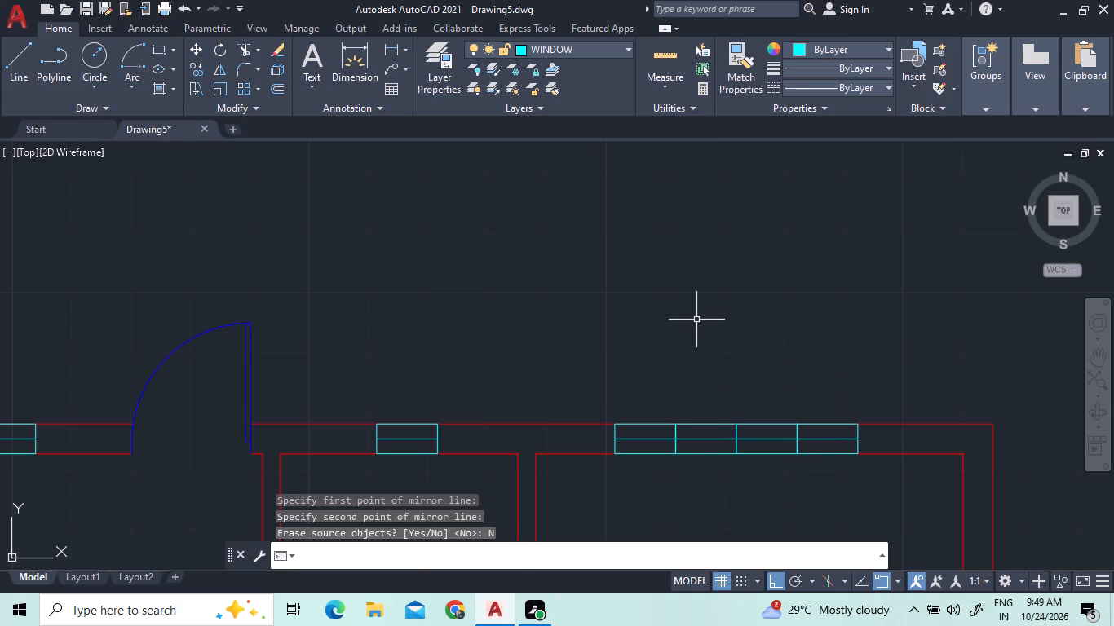
Make TEXT the current layer.
scroll(476, 318, "down", 2)
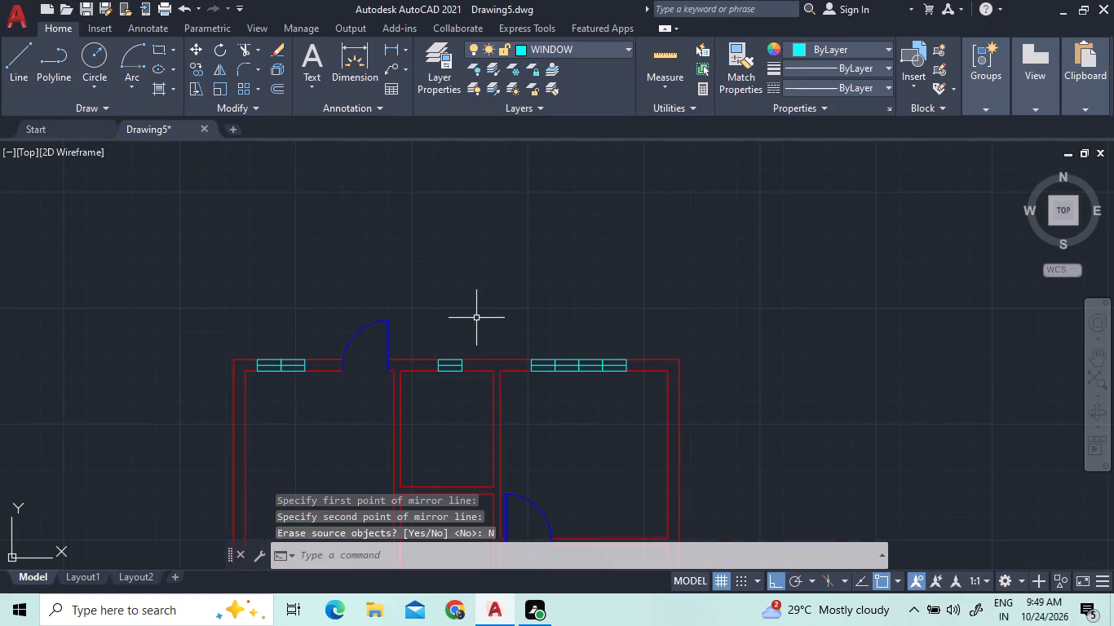
scroll(476, 319, "down", 2)
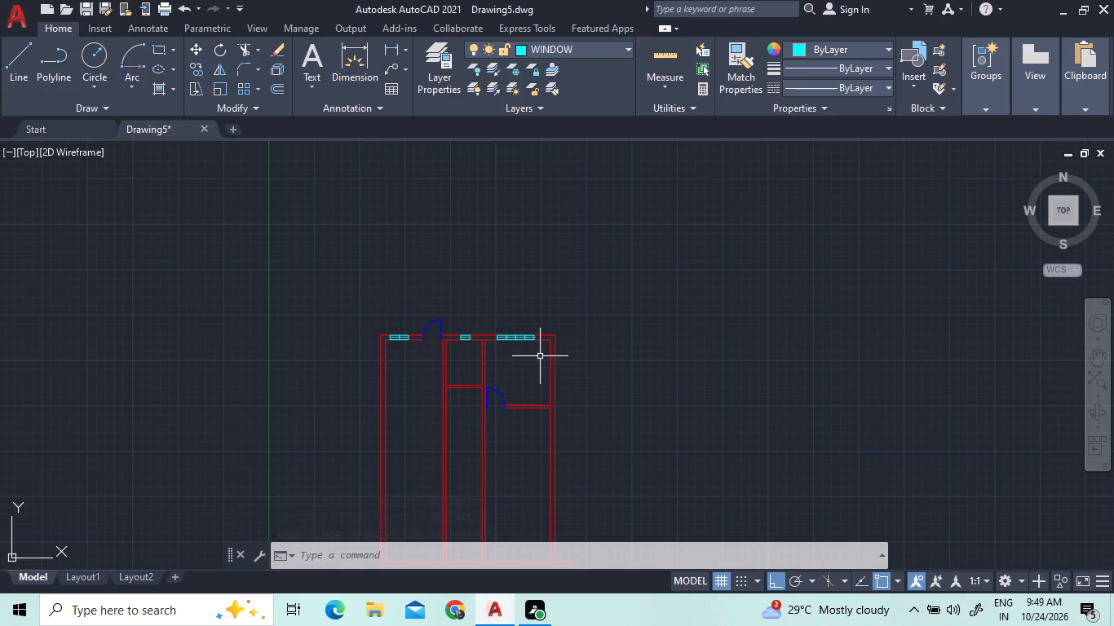
scroll(540, 356, "up", 2)
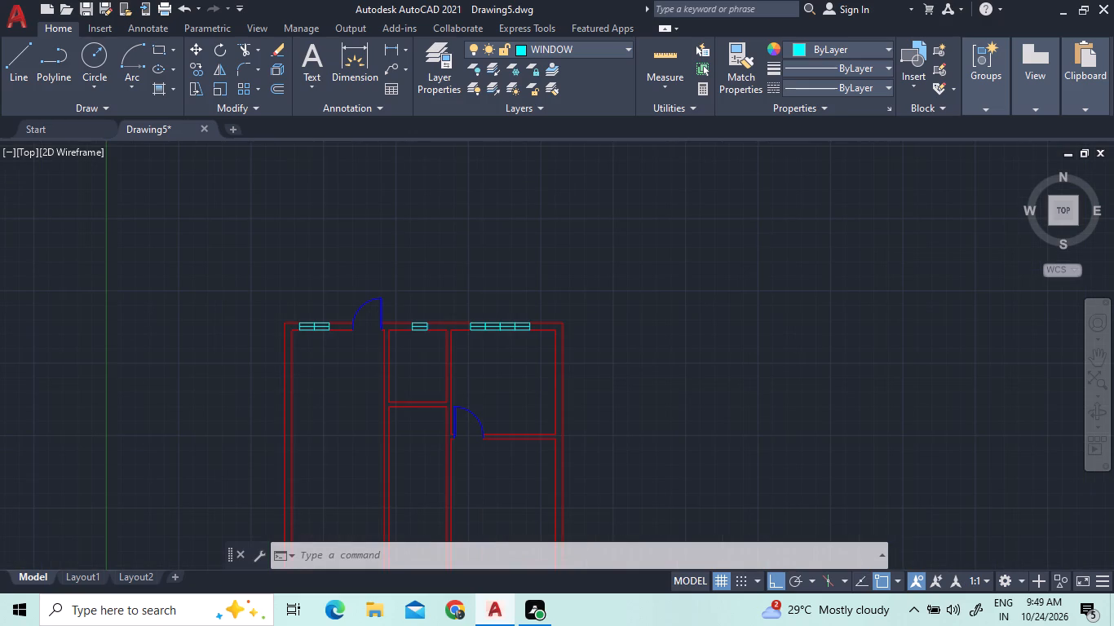
left_click(542, 49)
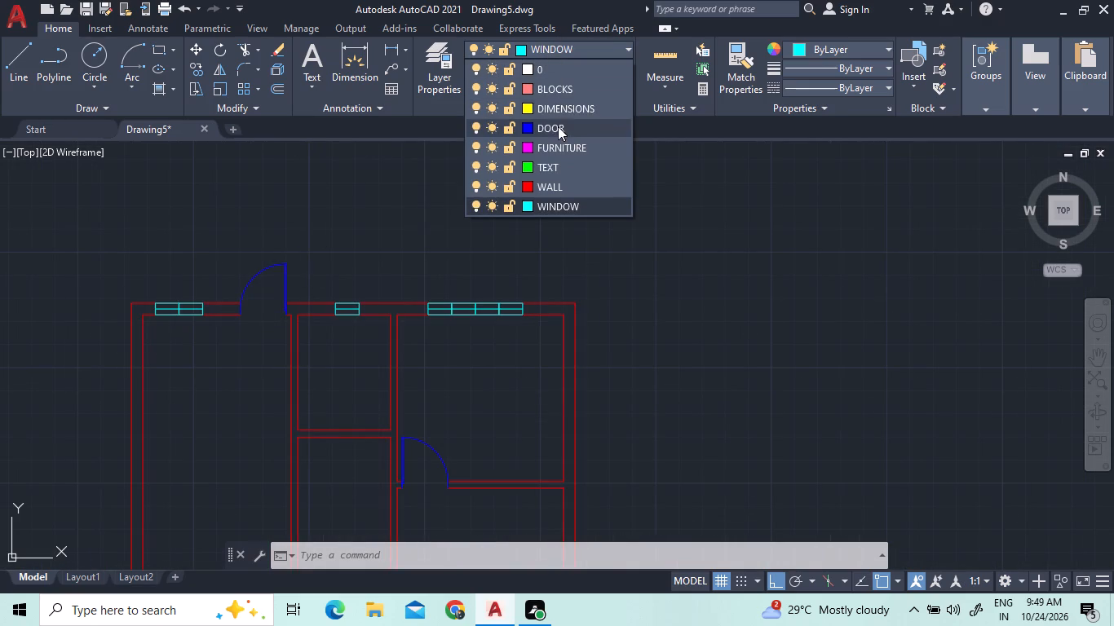
left_click(554, 170)
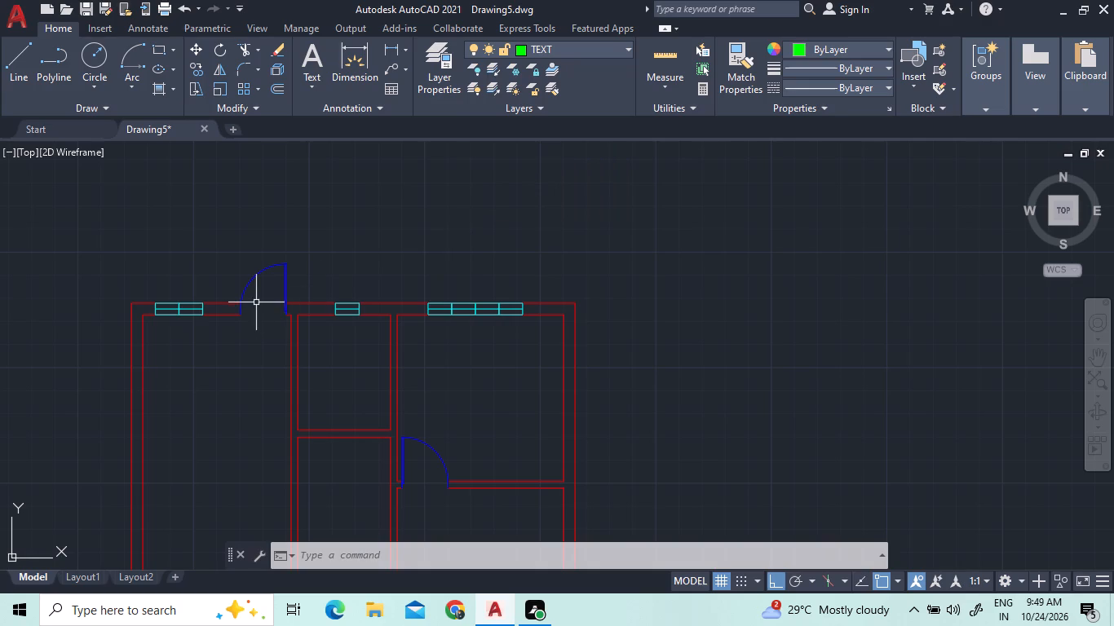
left_click(254, 302)
left_click(271, 320)
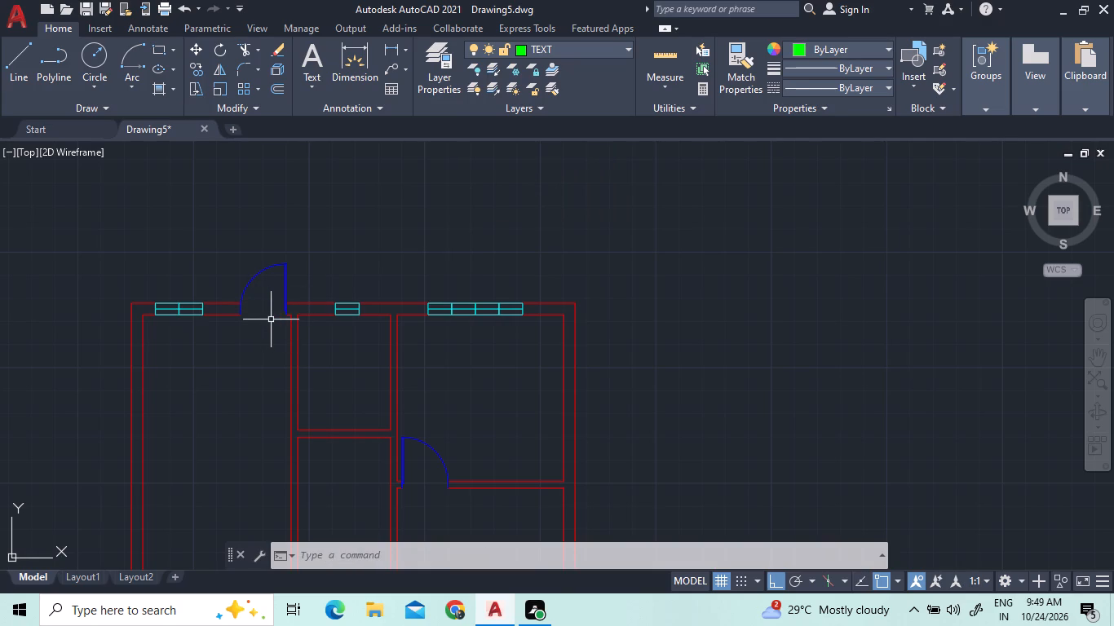
left_click(271, 320)
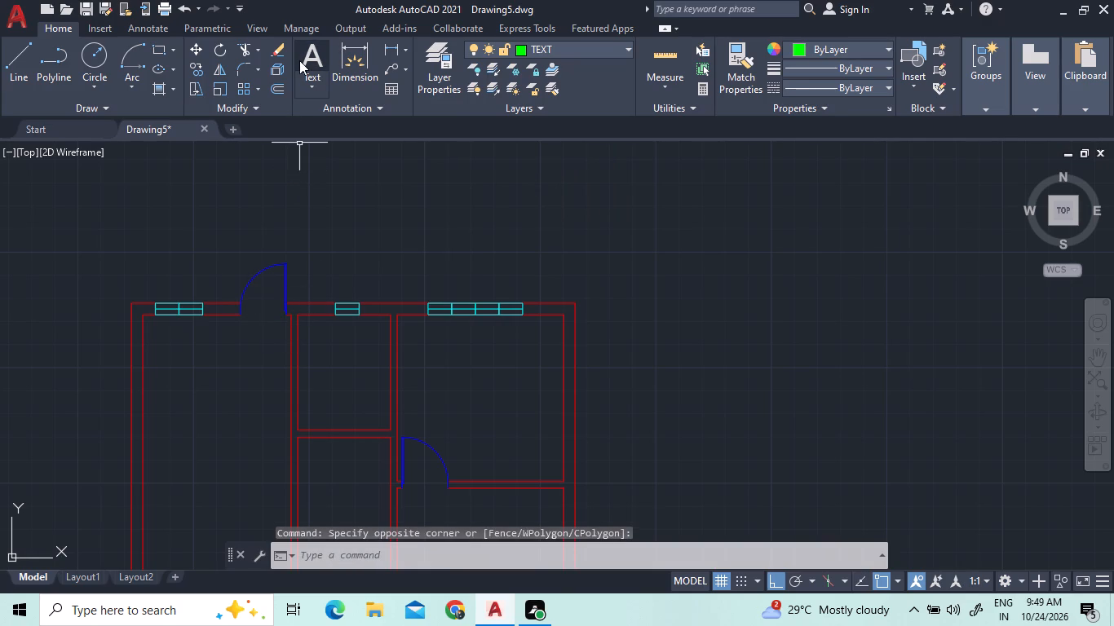
Add a multiline text label D with text height 0.4 in the door opening of the top wall.
left_click(299, 60)
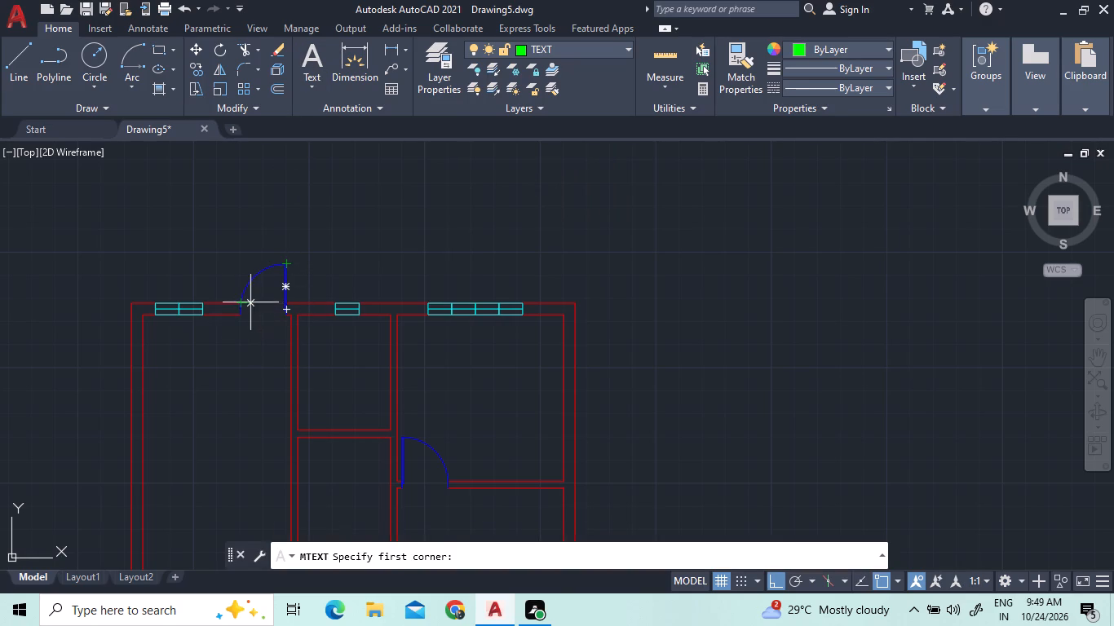
left_click(252, 302)
left_click(277, 317)
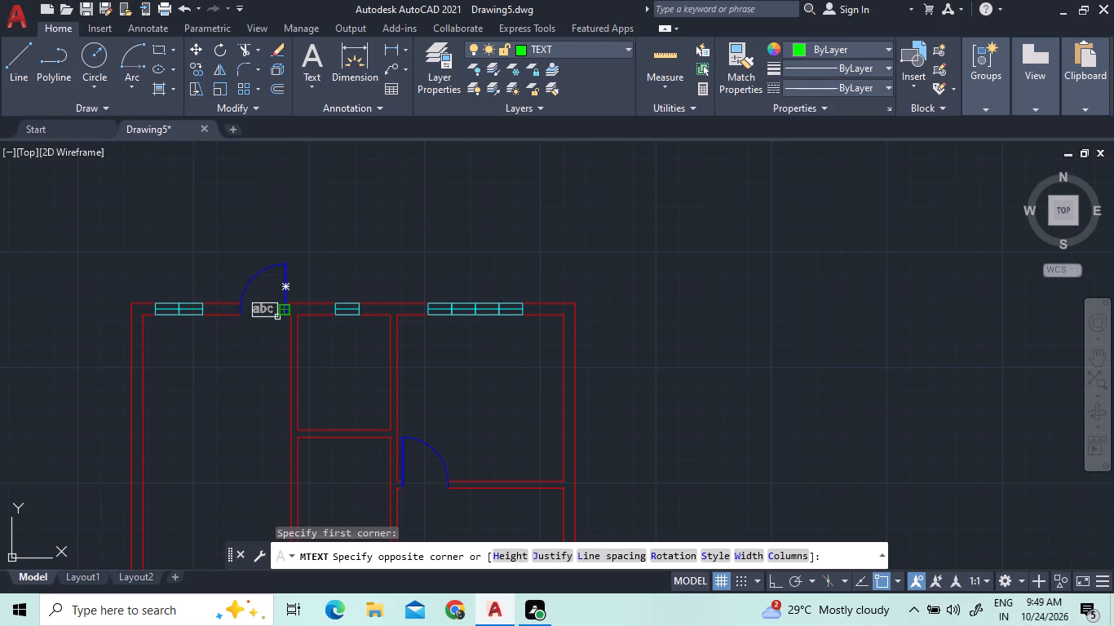
key("d")
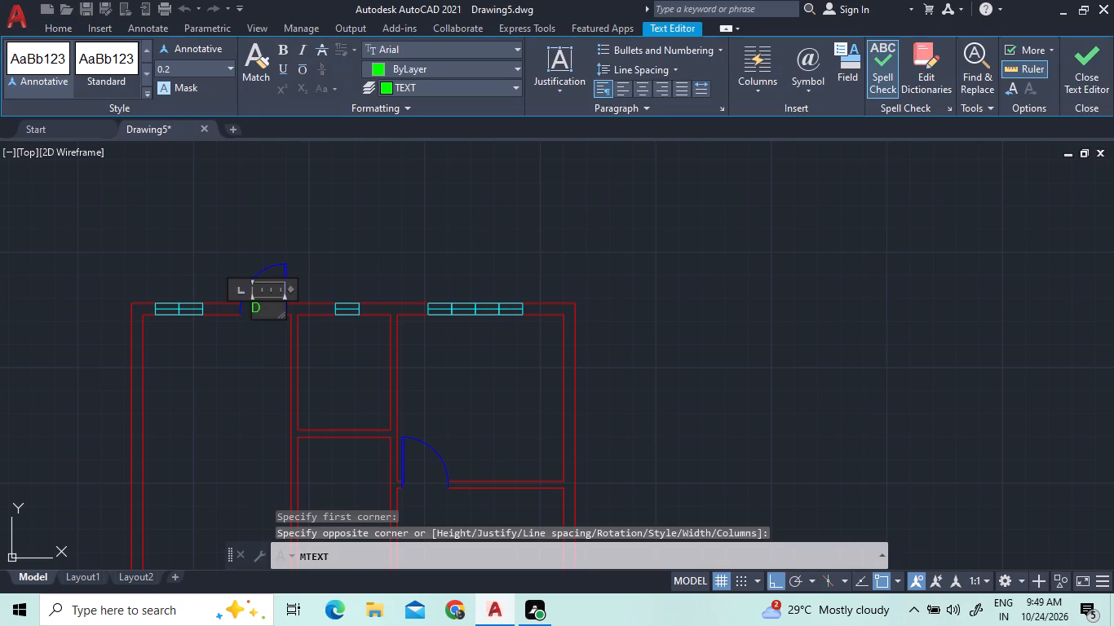
double_click(278, 309)
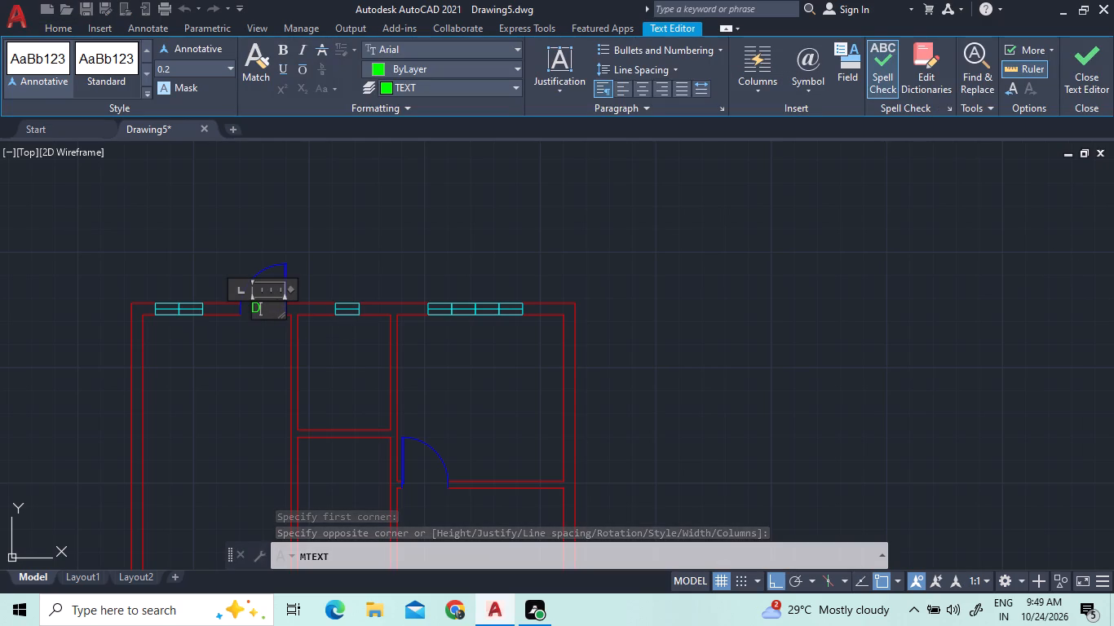
left_click(194, 62)
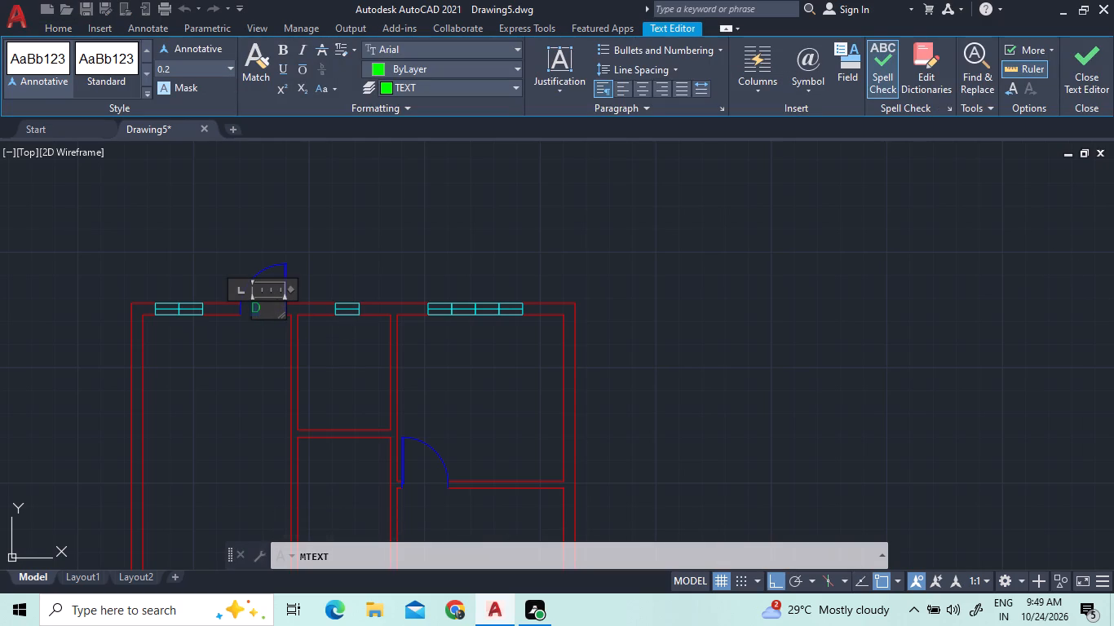
type("0.4")
key("Return")
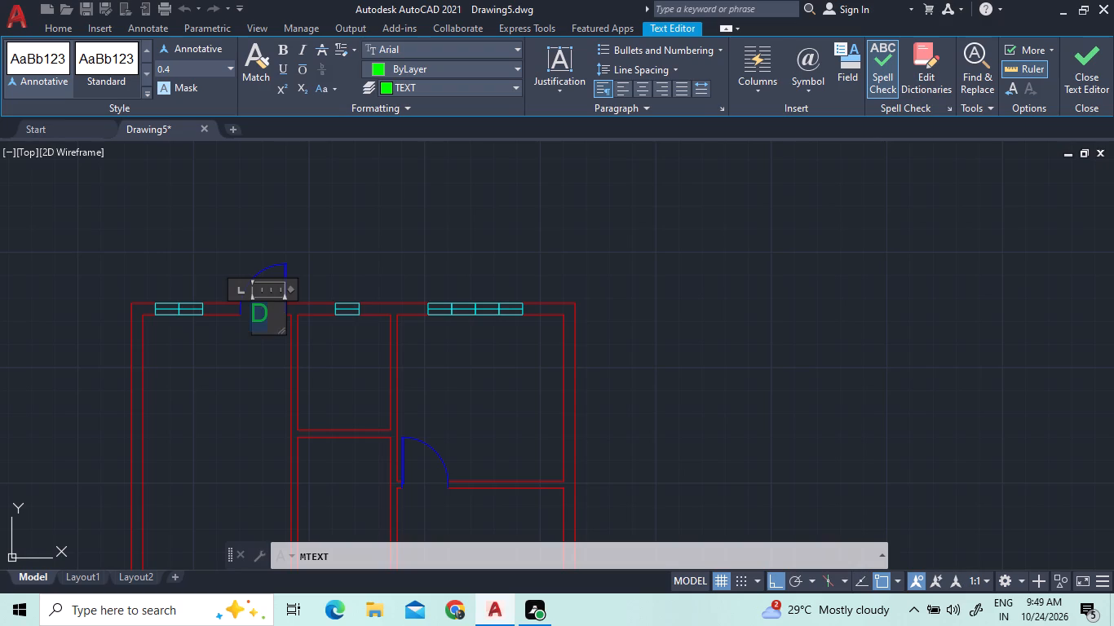
left_click(227, 227)
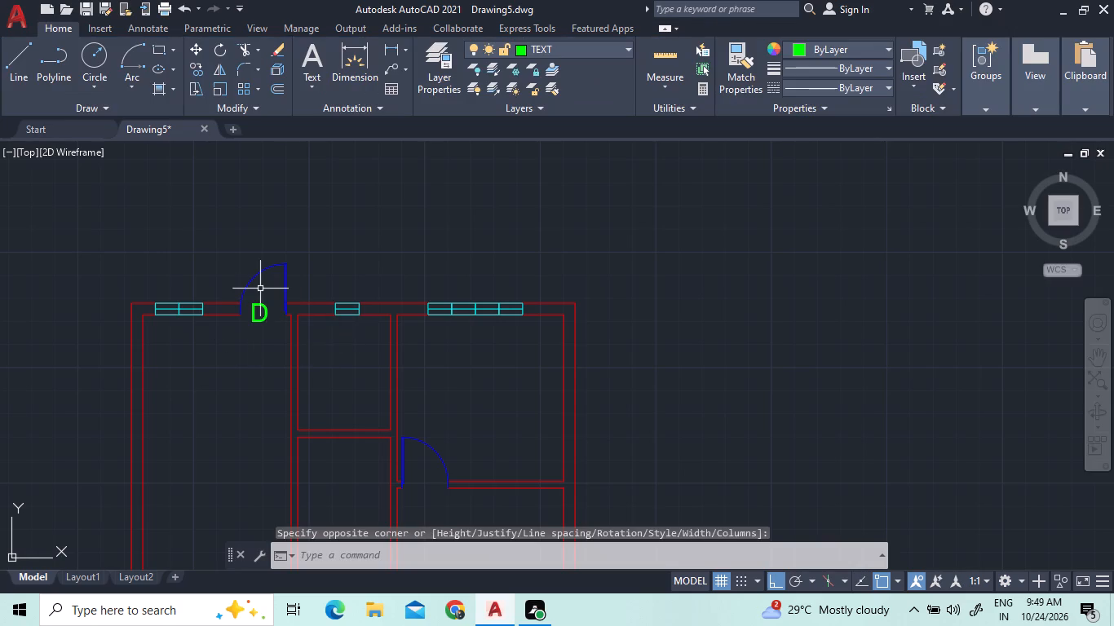
Copy the D label from the top wall's door opening to above the two-pane window and into the top-right room's door opening.
left_click(267, 304)
right_click(267, 304)
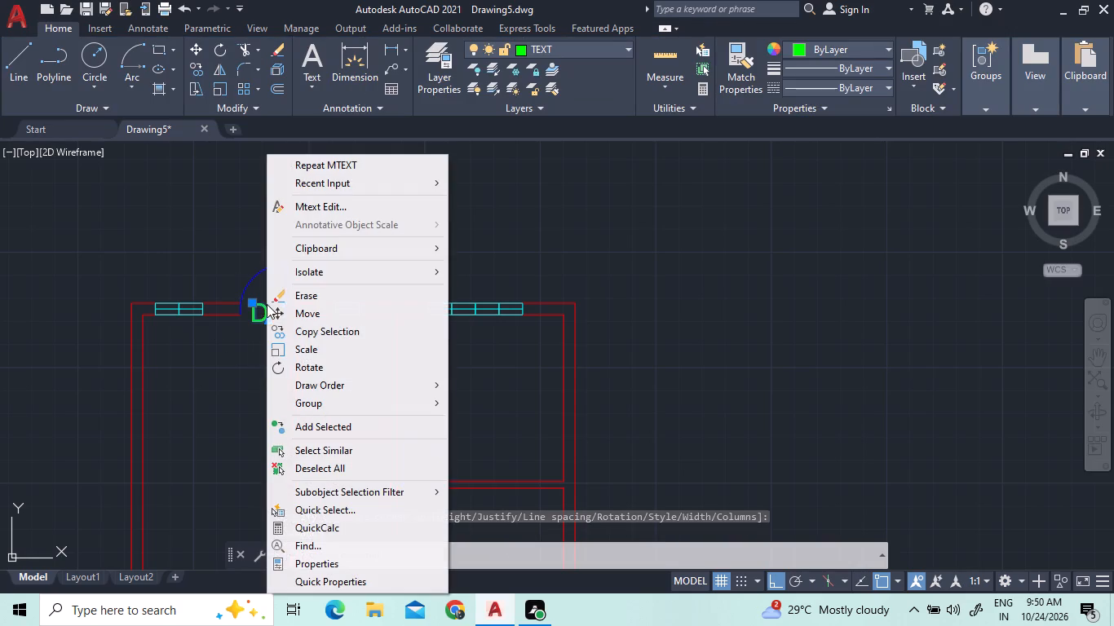
left_click(276, 325)
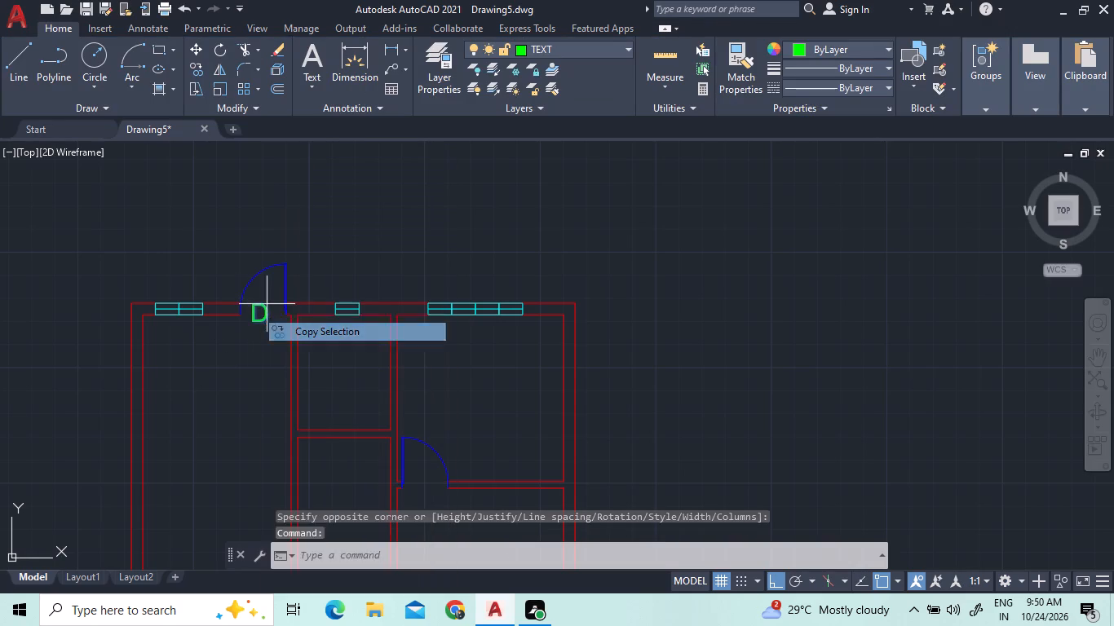
left_click(276, 325)
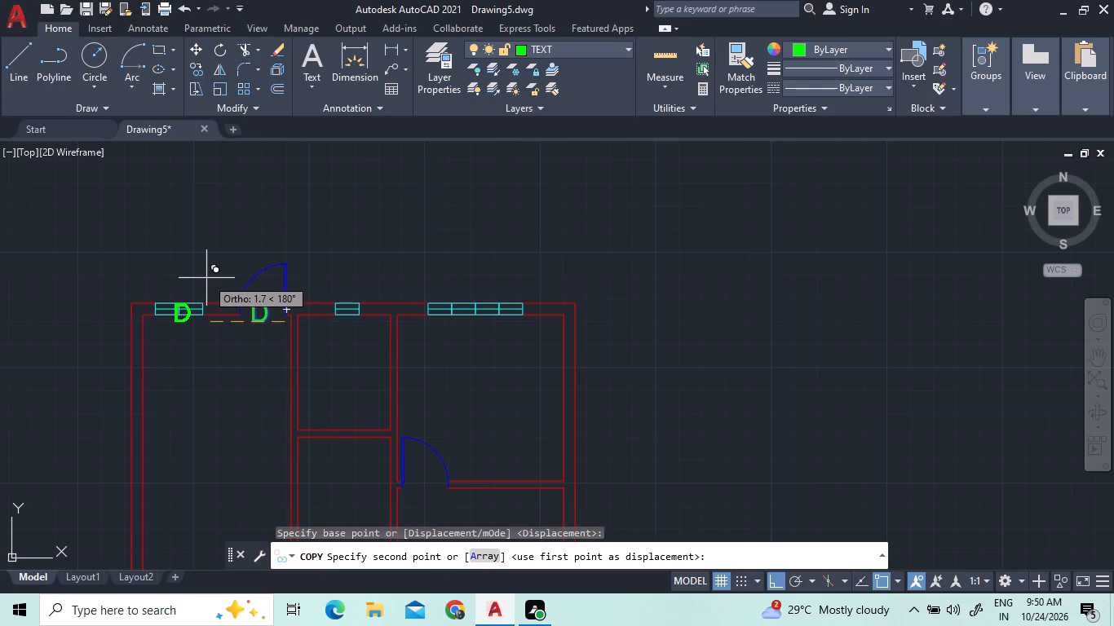
key("F8")
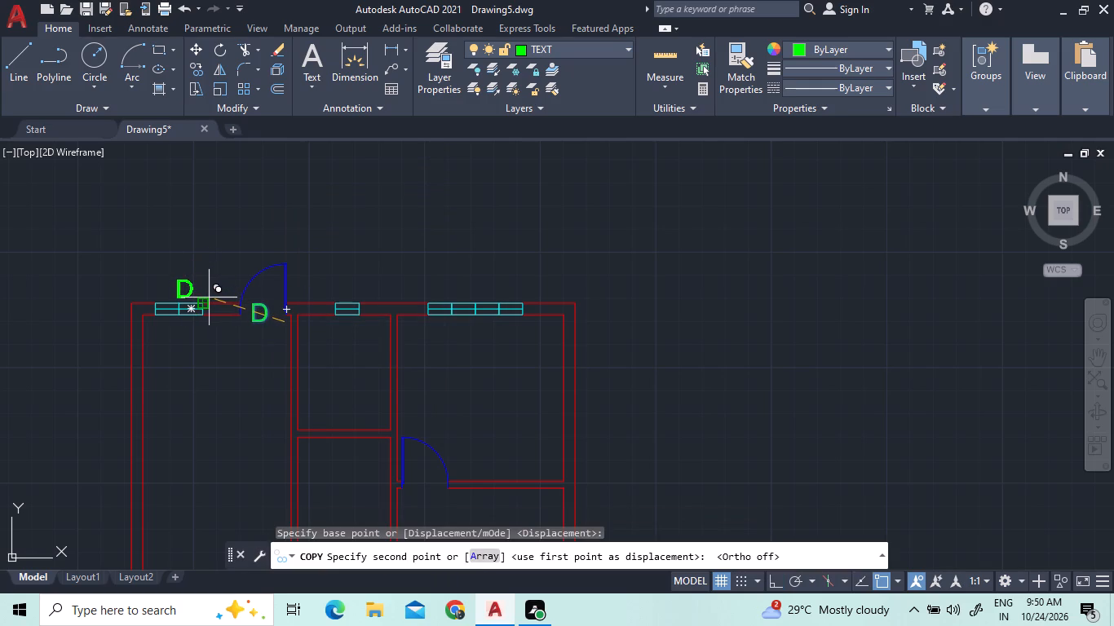
left_click(209, 298)
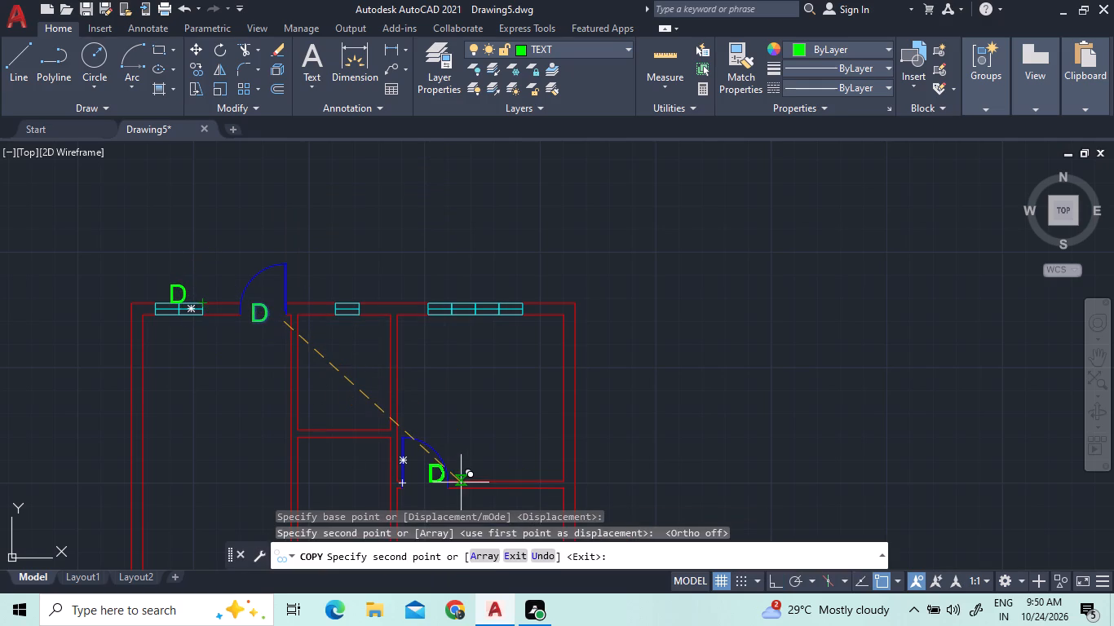
scroll(452, 490, "up", 3)
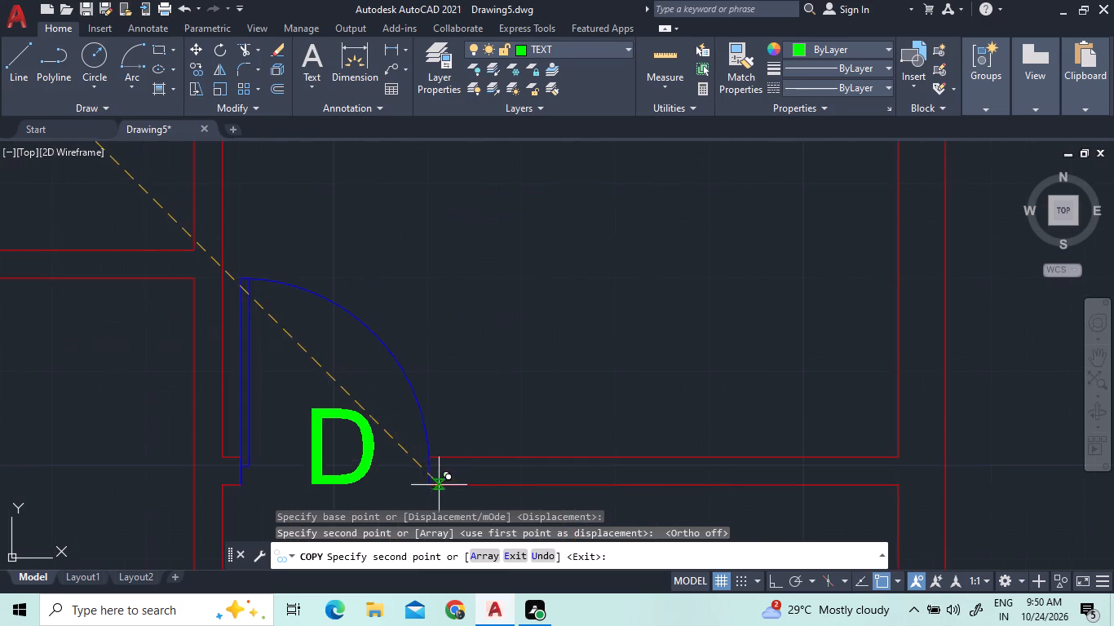
left_click(408, 478)
right_click(606, 364)
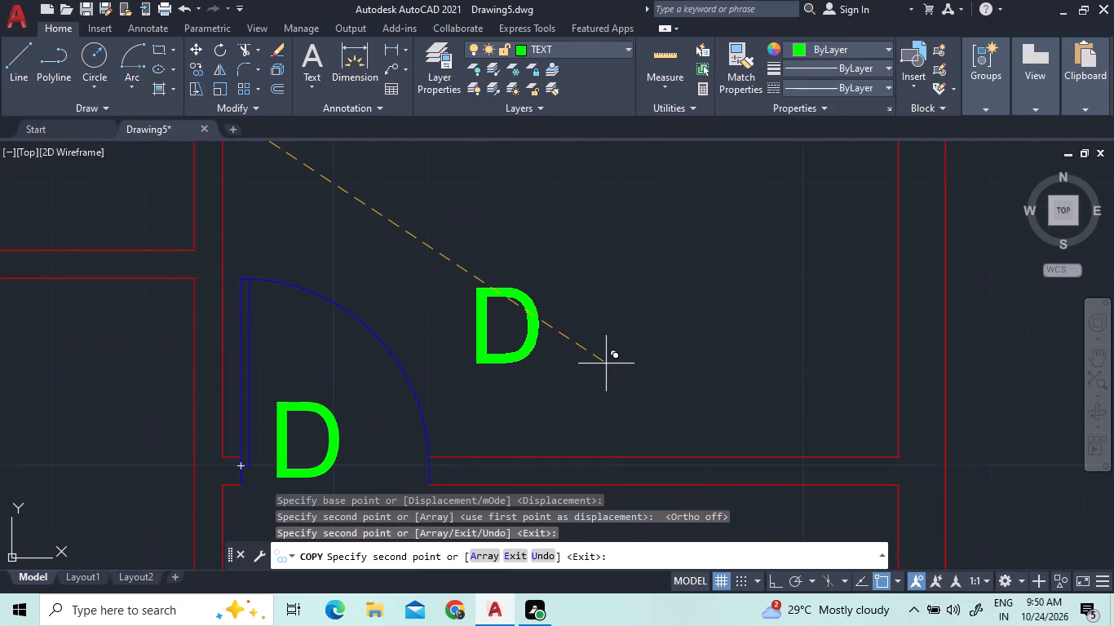
left_click(612, 367)
Change the text of the D label copied above the two-pane window to W.
scroll(626, 408, "down", 3)
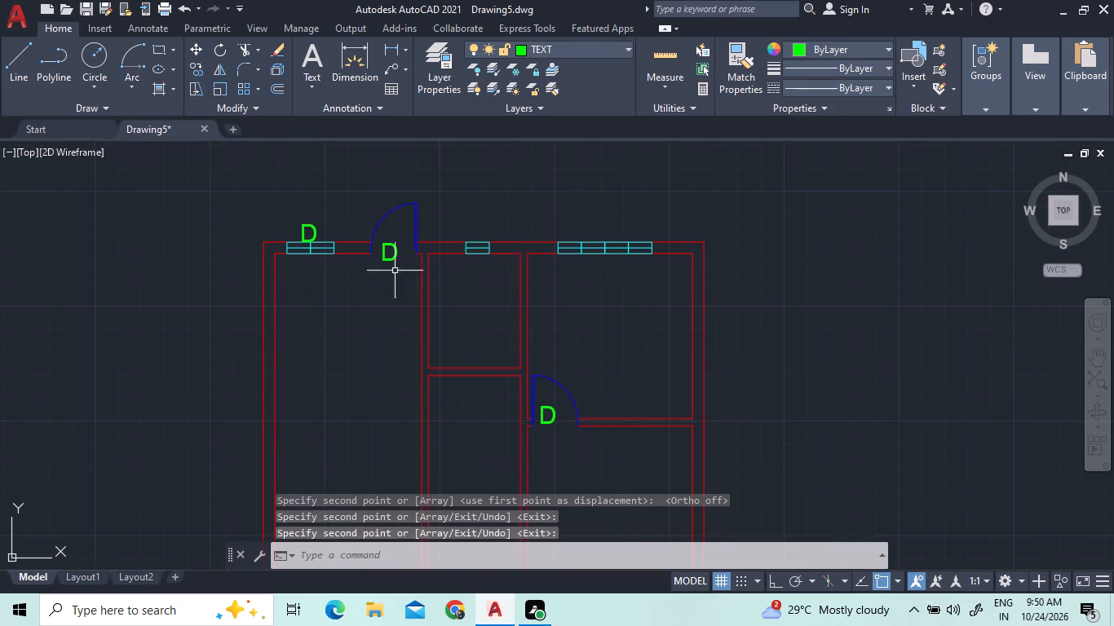
scroll(315, 231, "up", 3)
double_click(315, 231)
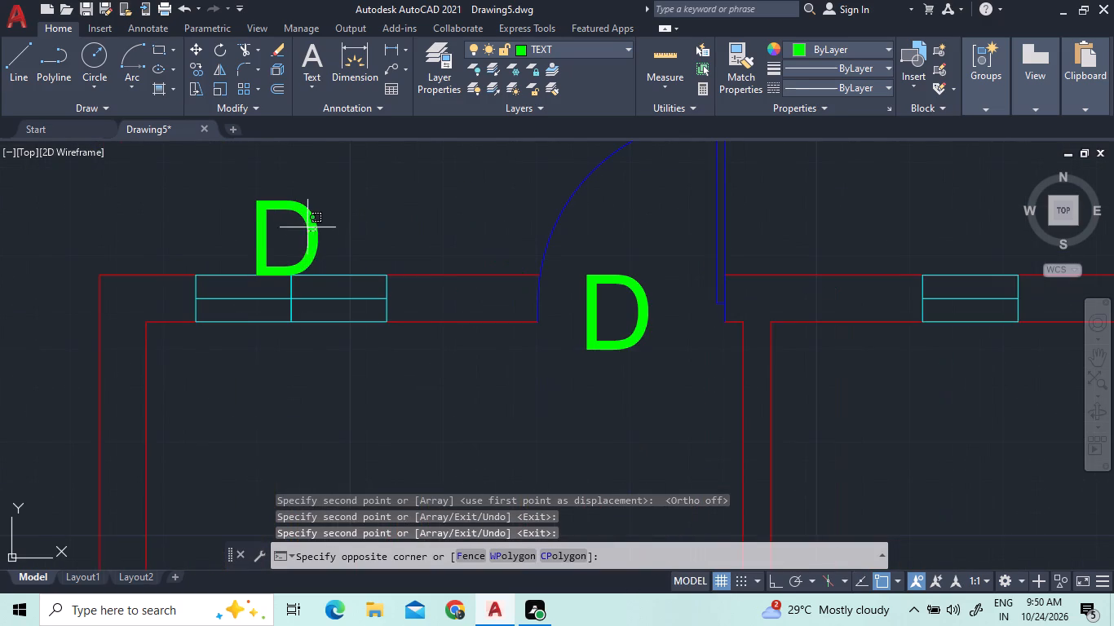
triple_click(297, 213)
left_click(297, 213)
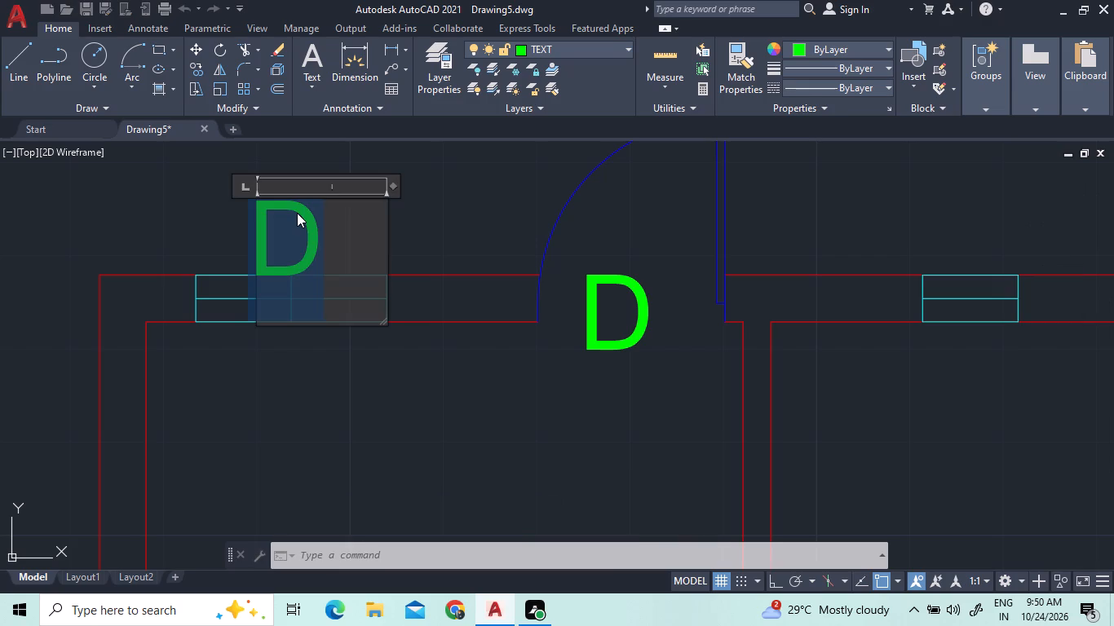
key("w")
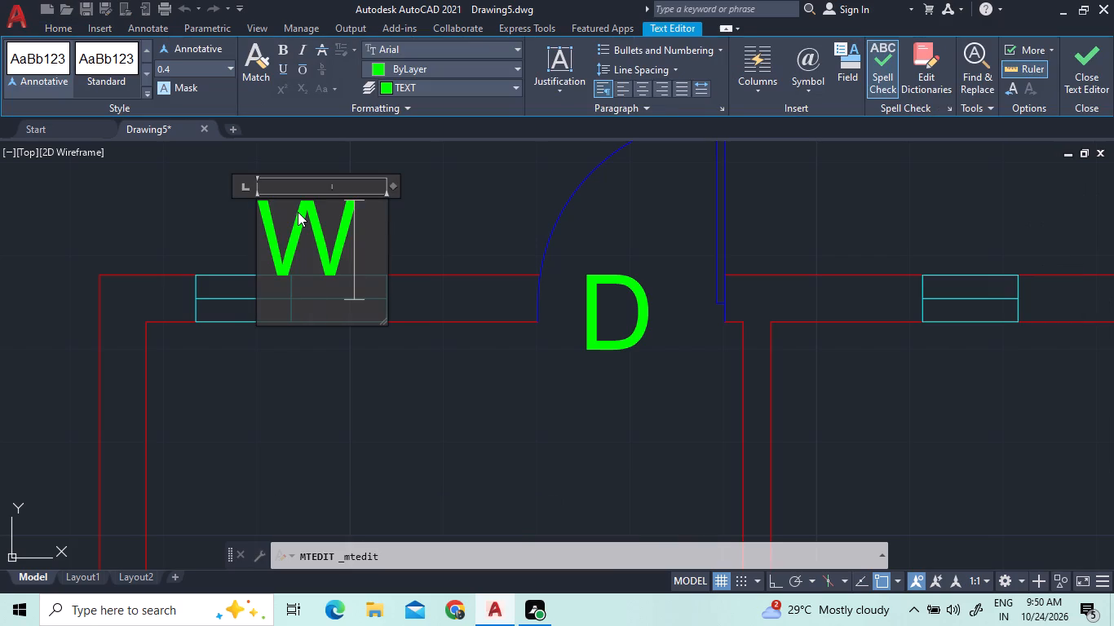
left_click(468, 227)
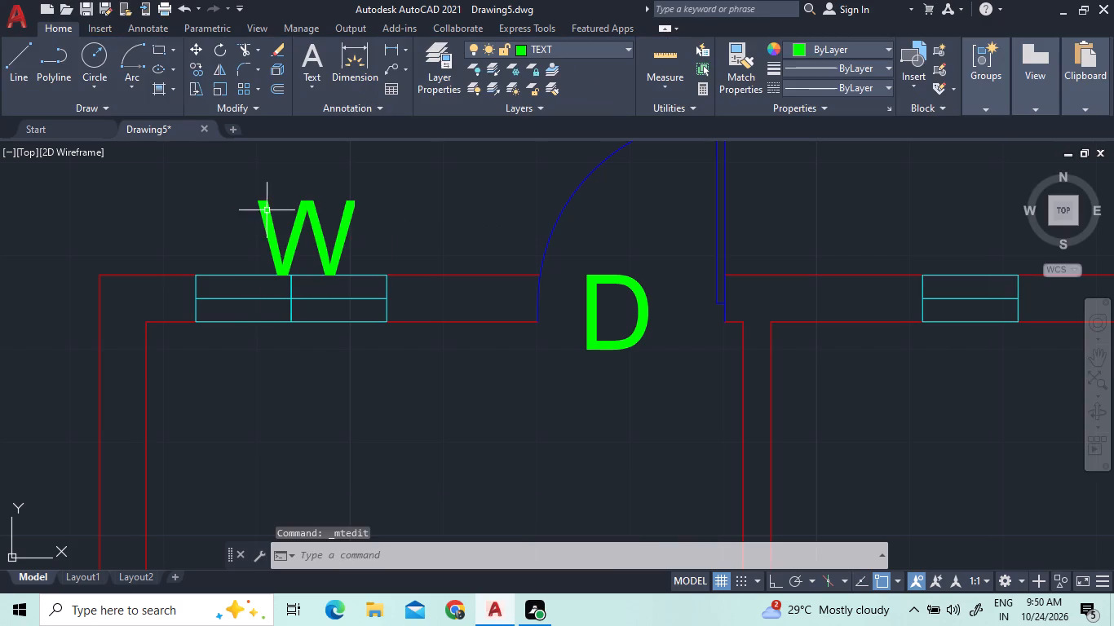
Copy the W label to above the single-pane window and above the middle of the four-pane window in the top wall.
left_click(310, 221)
right_click(310, 219)
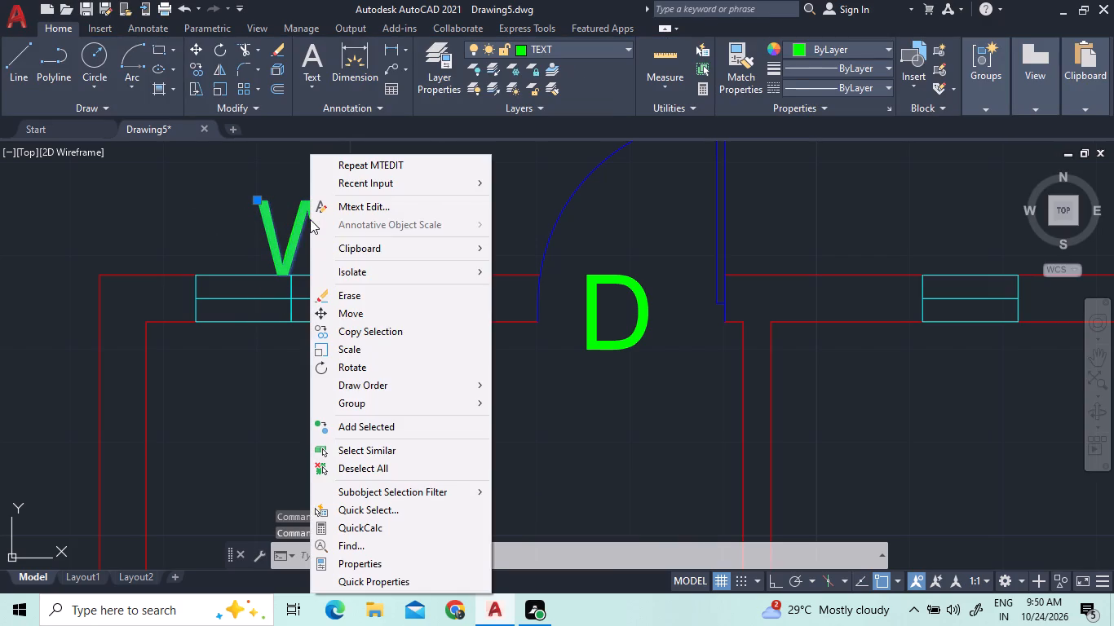
left_click(358, 339)
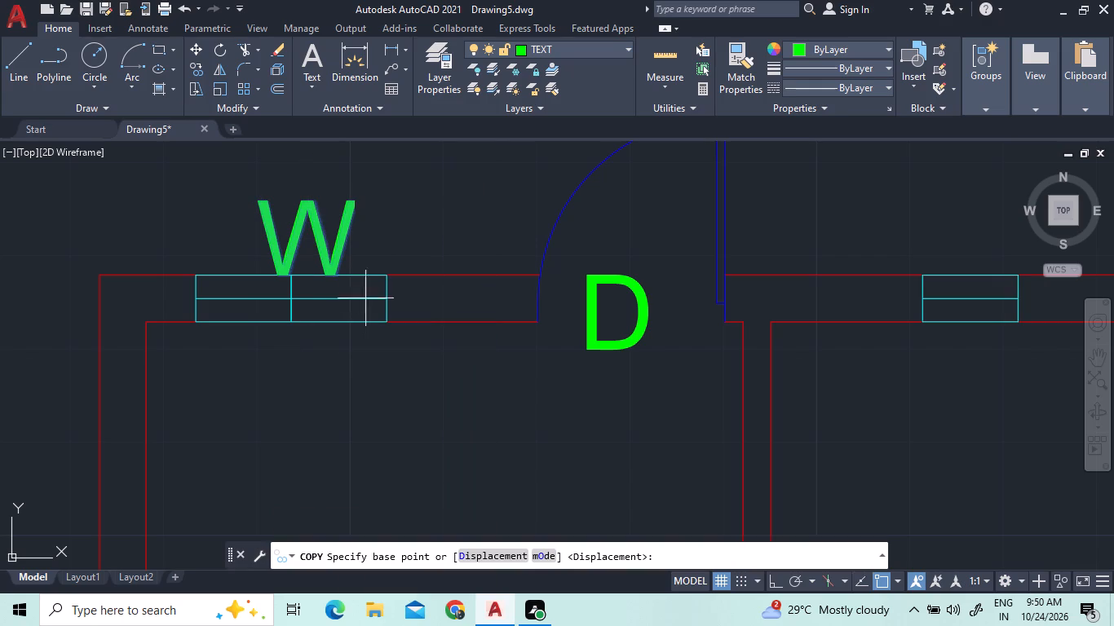
left_click(331, 235)
scroll(634, 315, "down", 3)
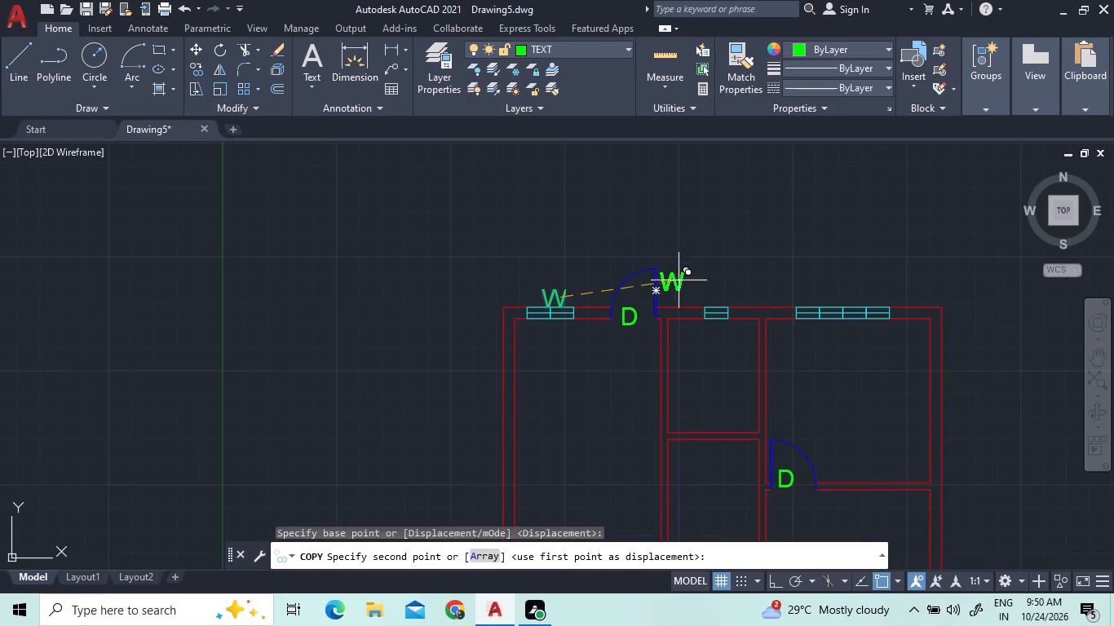
scroll(723, 285, "up", 3)
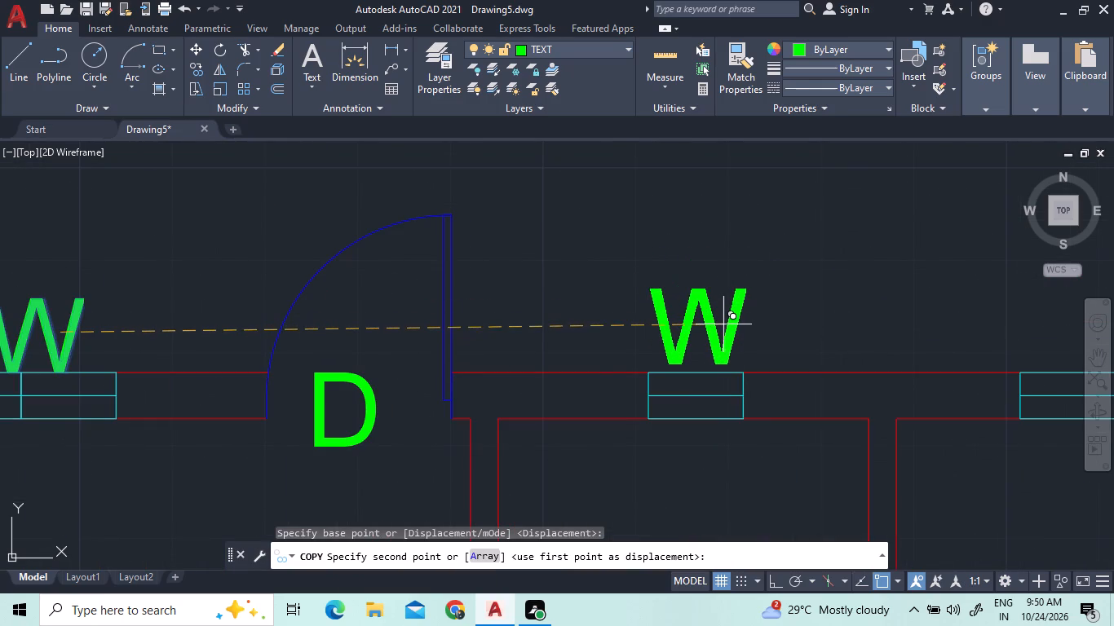
left_click(713, 329)
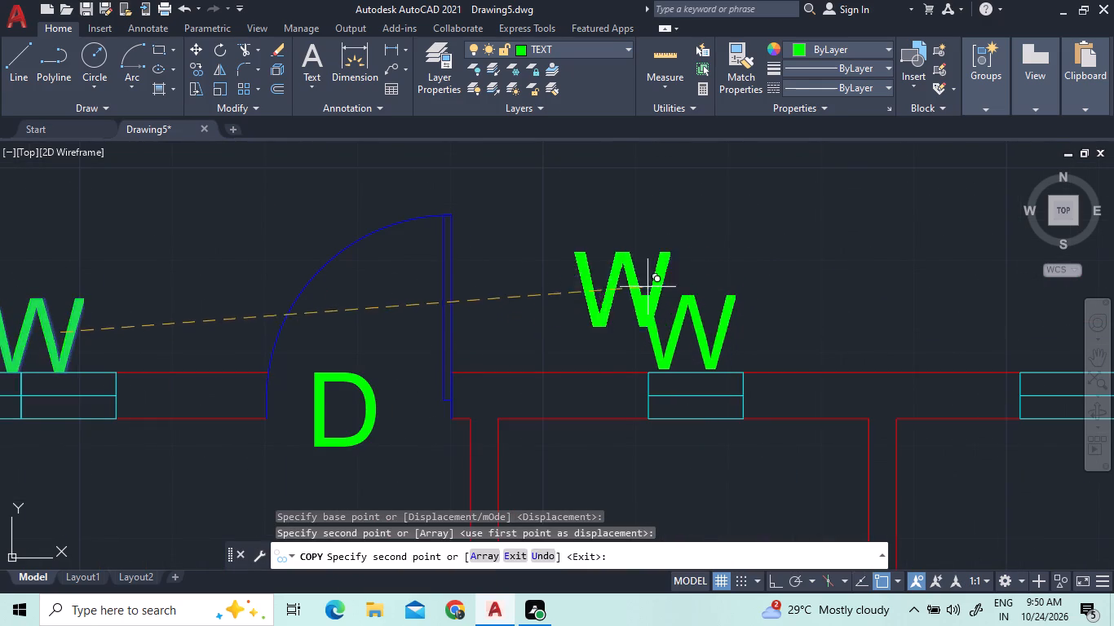
scroll(599, 294, "down", 4)
scroll(692, 281, "up", 3)
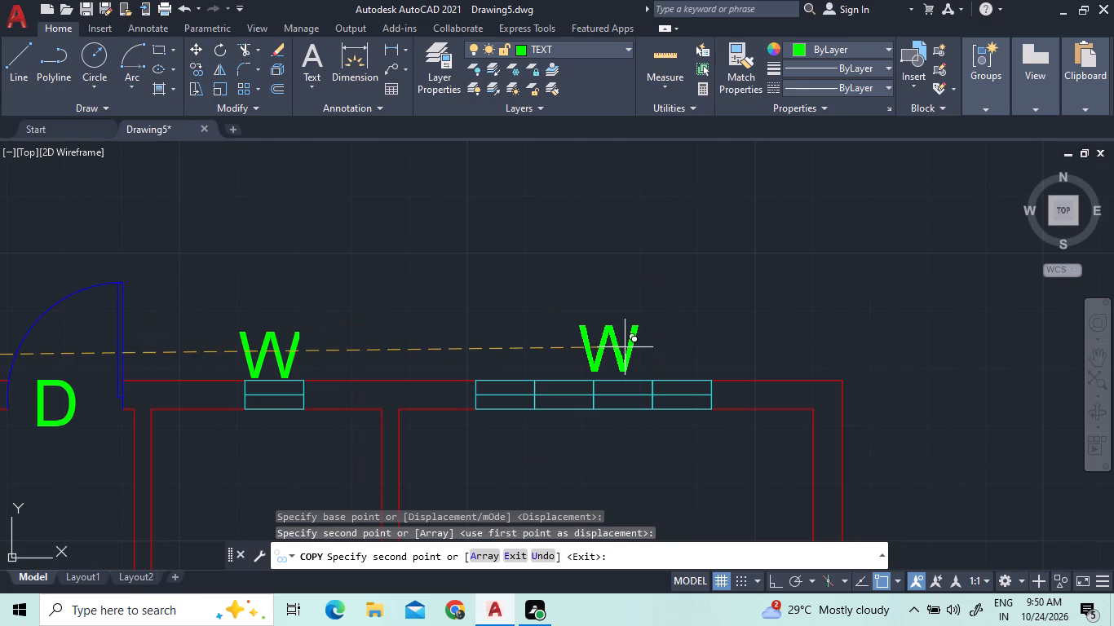
scroll(608, 356, "up", 3)
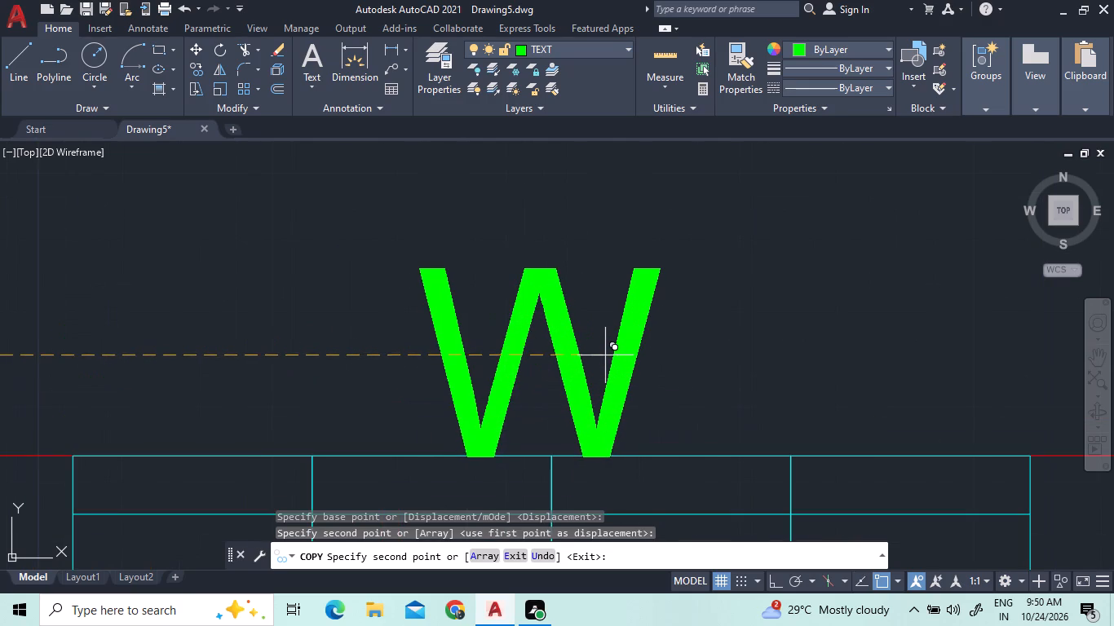
left_click(604, 344)
scroll(796, 271, "down", 3)
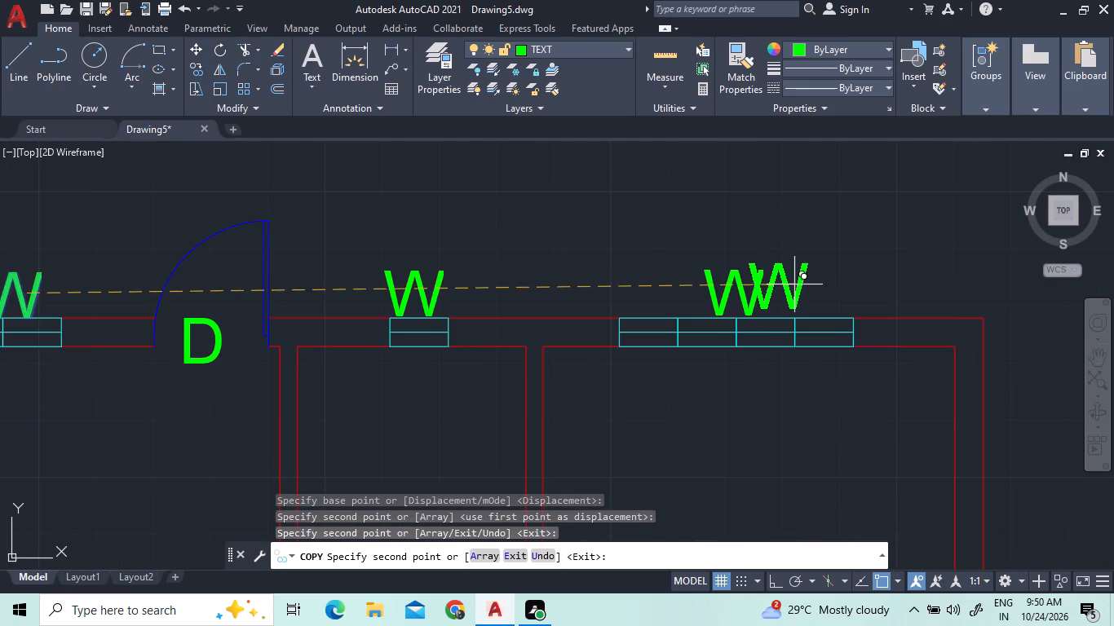
scroll(792, 288, "down", 2)
right_click(386, 303)
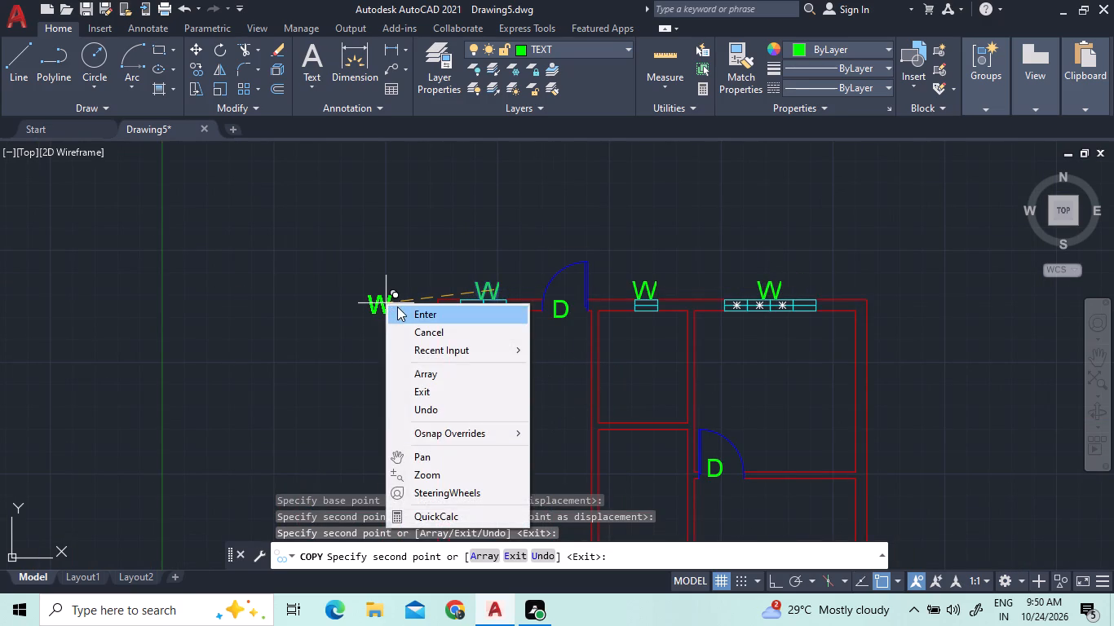
left_click(399, 307)
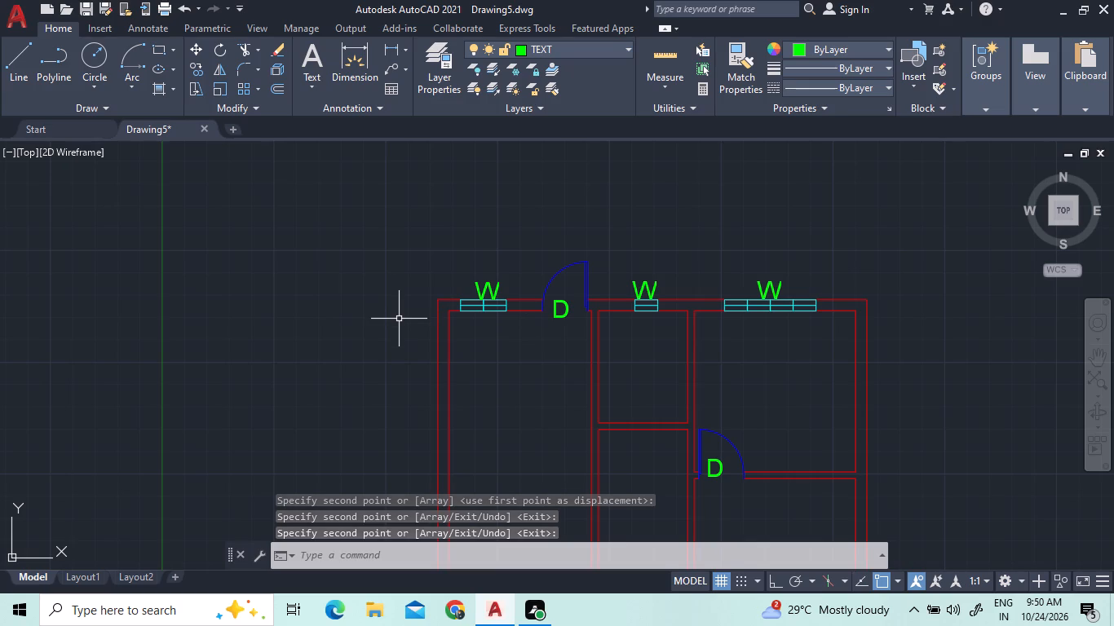
Copy the complete four-pane window, including its centre lines, from the top wall into the open space of the top-right room.
scroll(822, 305, "up", 2)
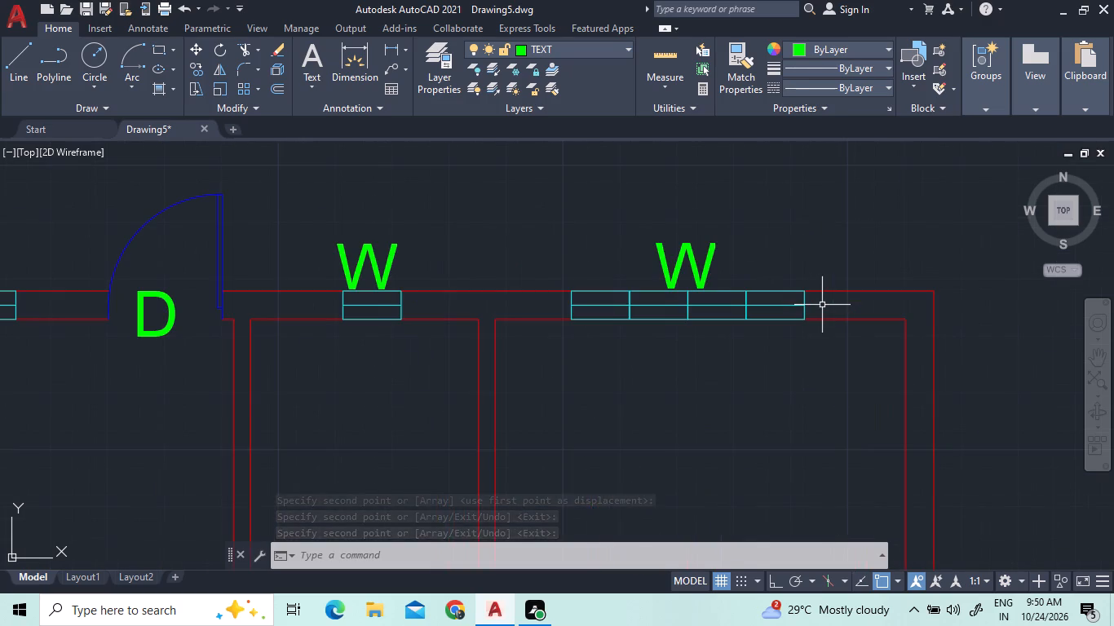
left_click(826, 307)
left_click(540, 309)
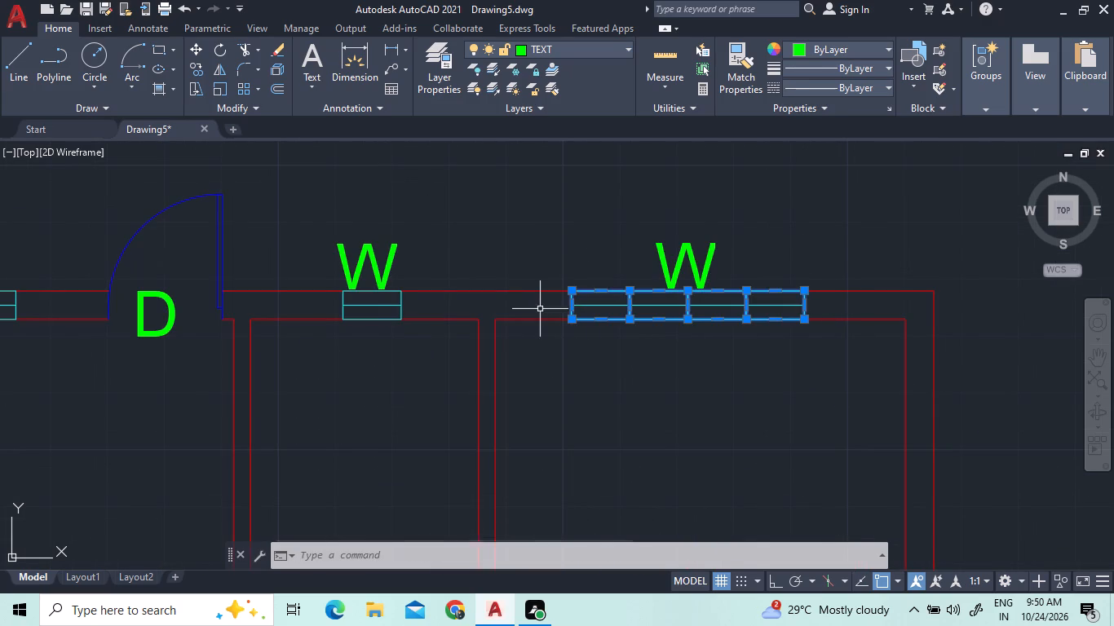
left_click(601, 305)
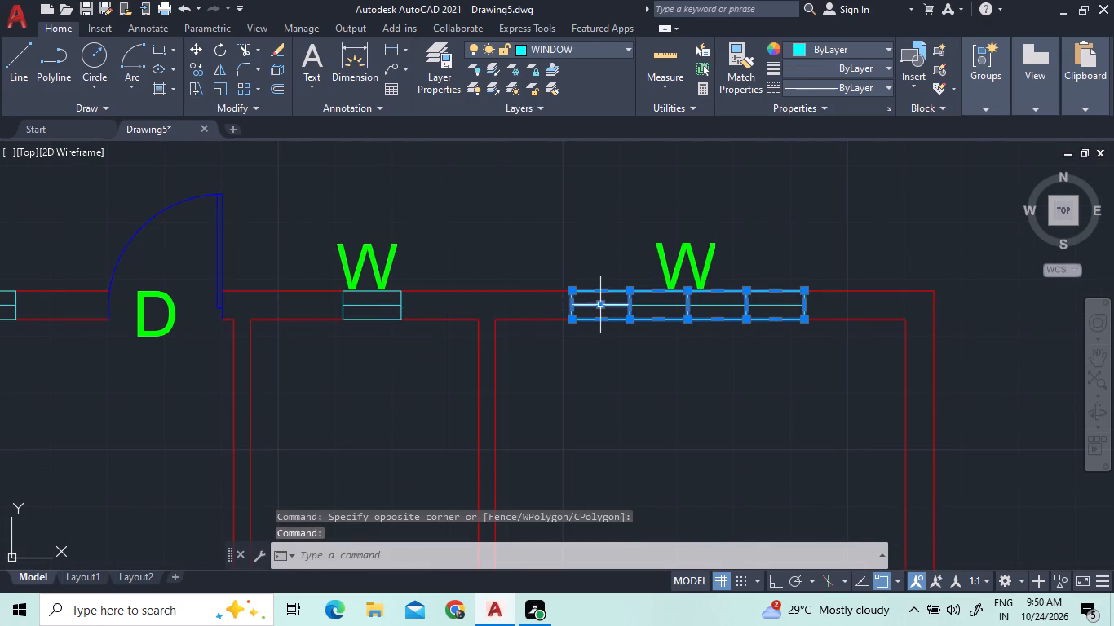
left_click(671, 306)
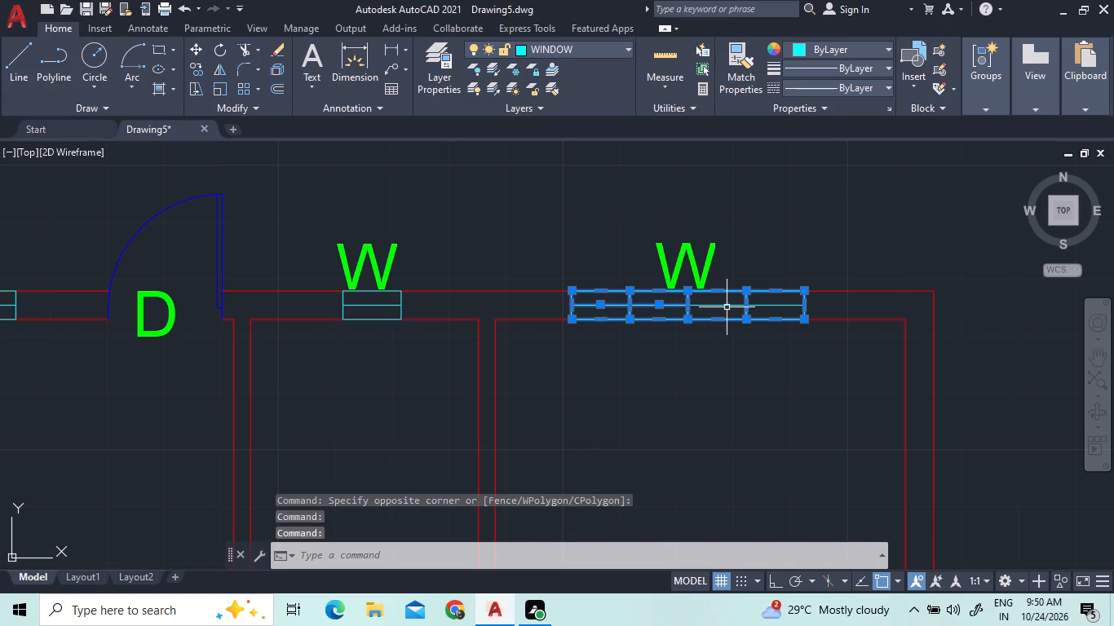
left_click(727, 304)
left_click(763, 304)
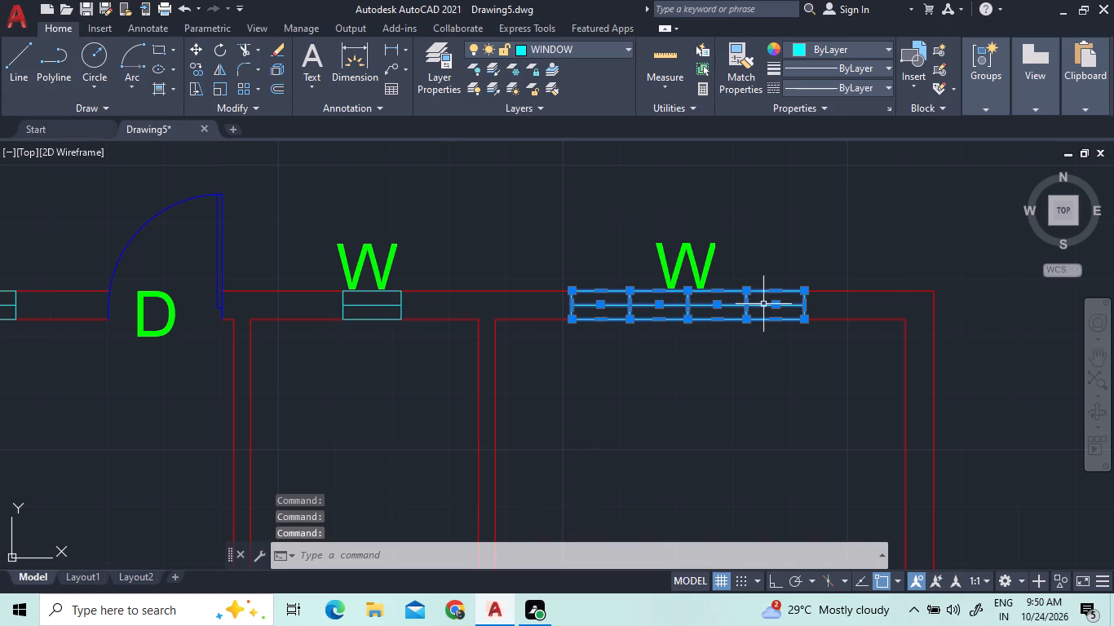
right_click(789, 271)
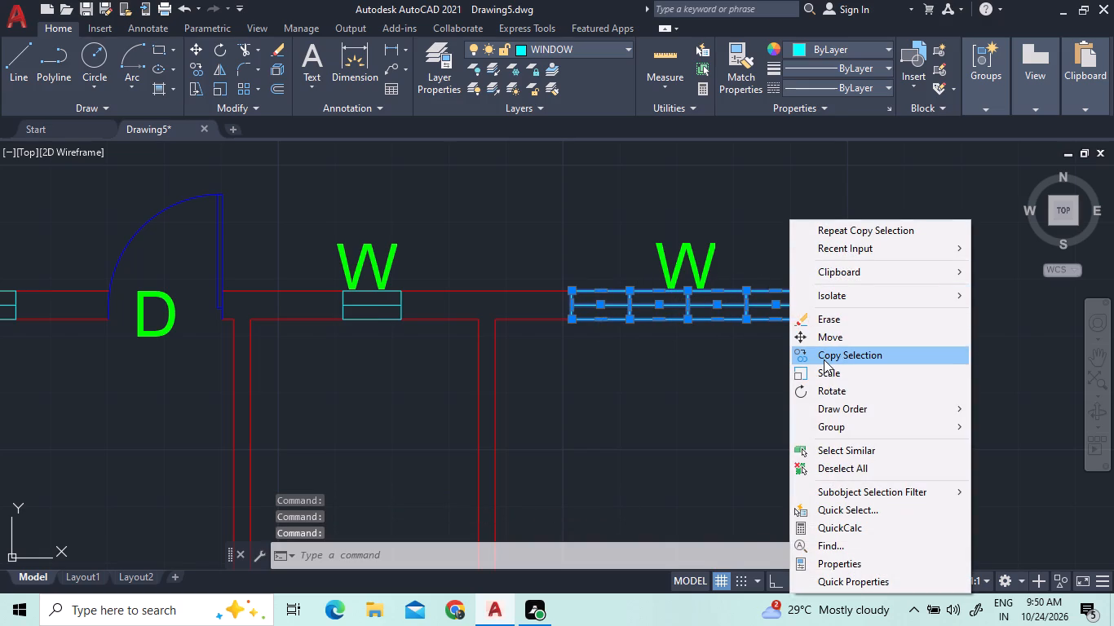
left_click(824, 359)
left_click(740, 295)
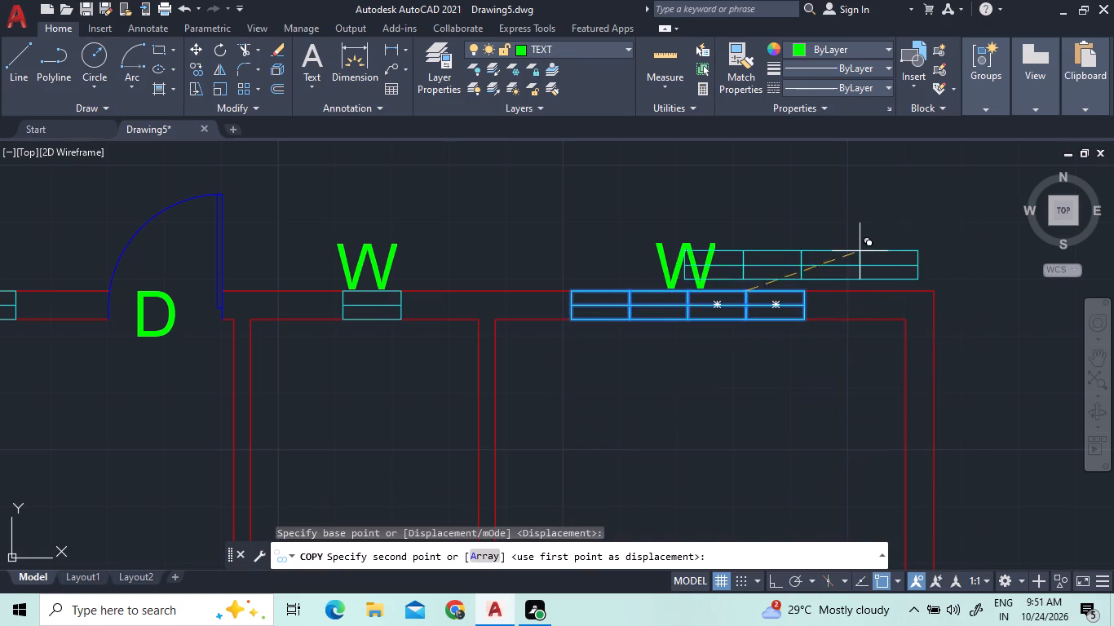
scroll(851, 247, "down", 2)
scroll(909, 374, "up", 2)
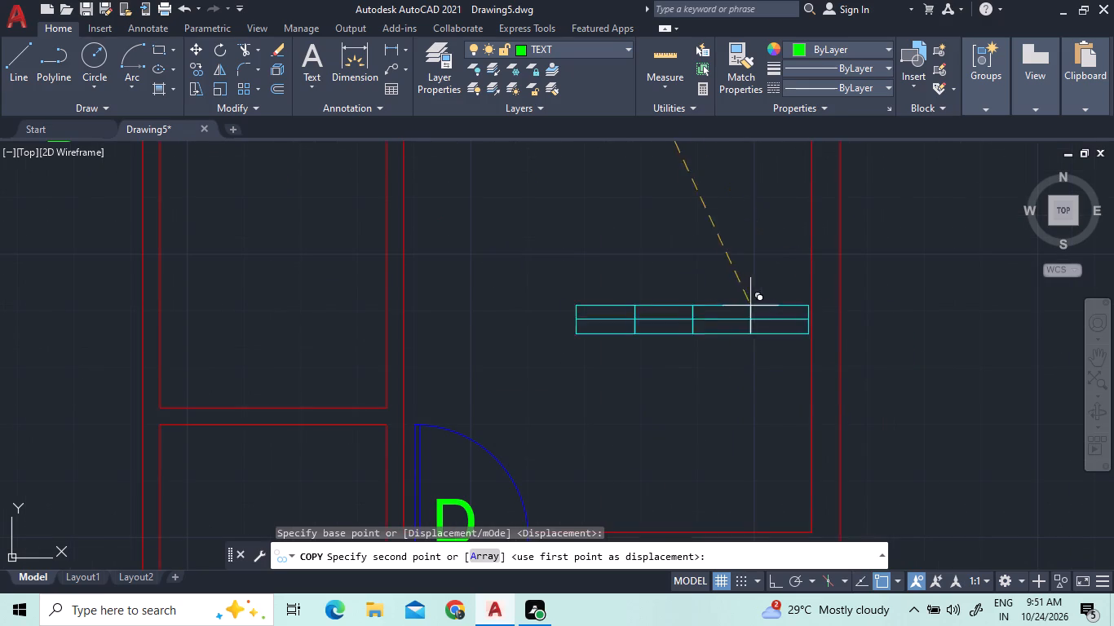
left_click(719, 317)
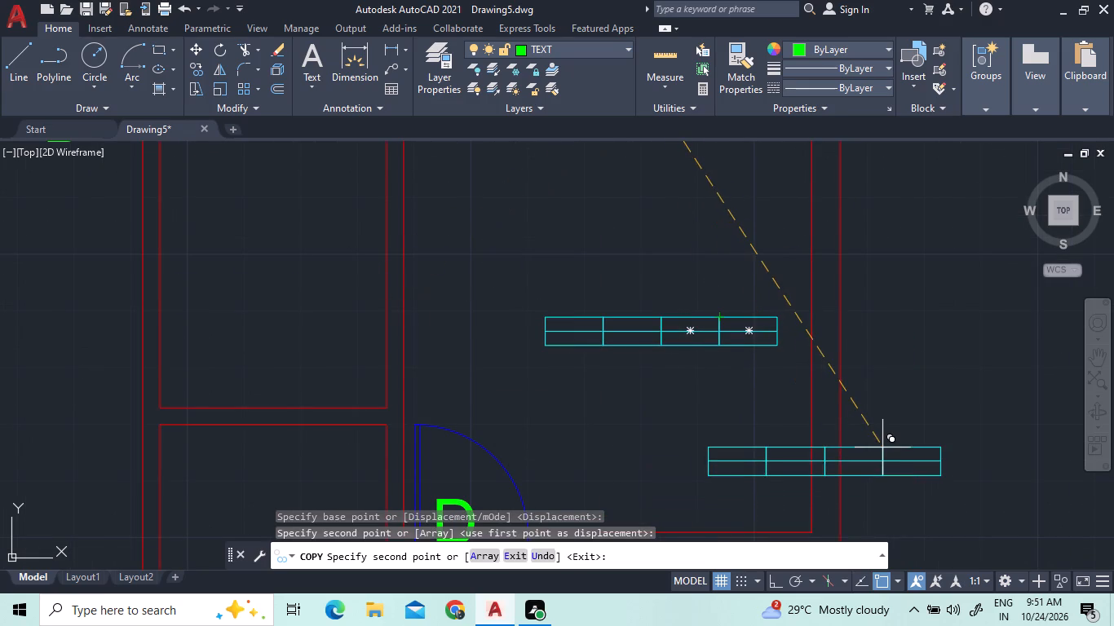
key("Escape")
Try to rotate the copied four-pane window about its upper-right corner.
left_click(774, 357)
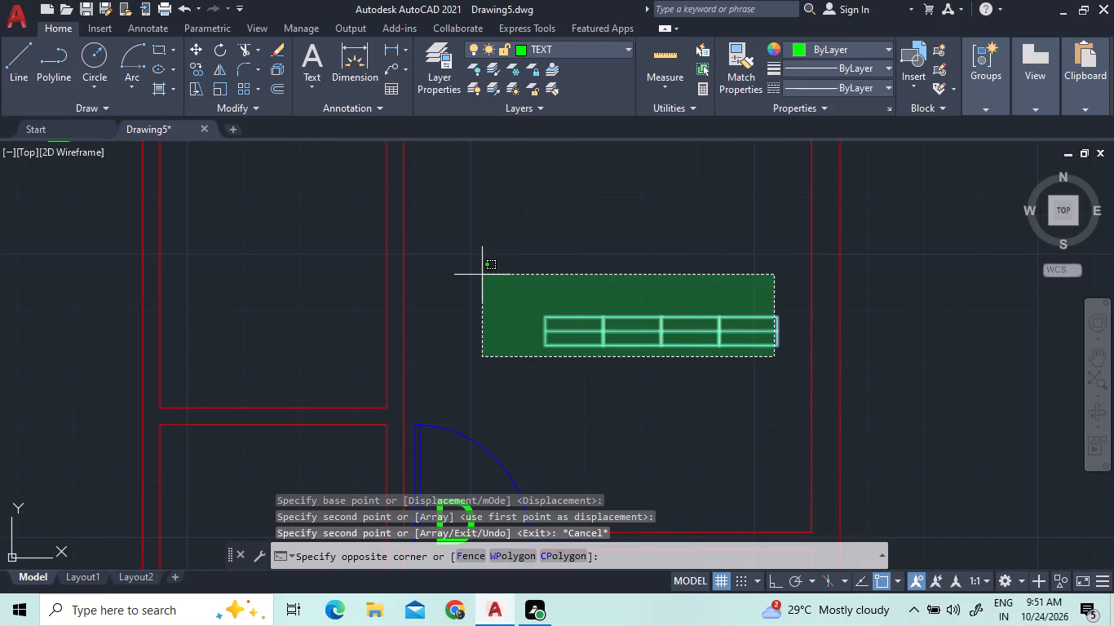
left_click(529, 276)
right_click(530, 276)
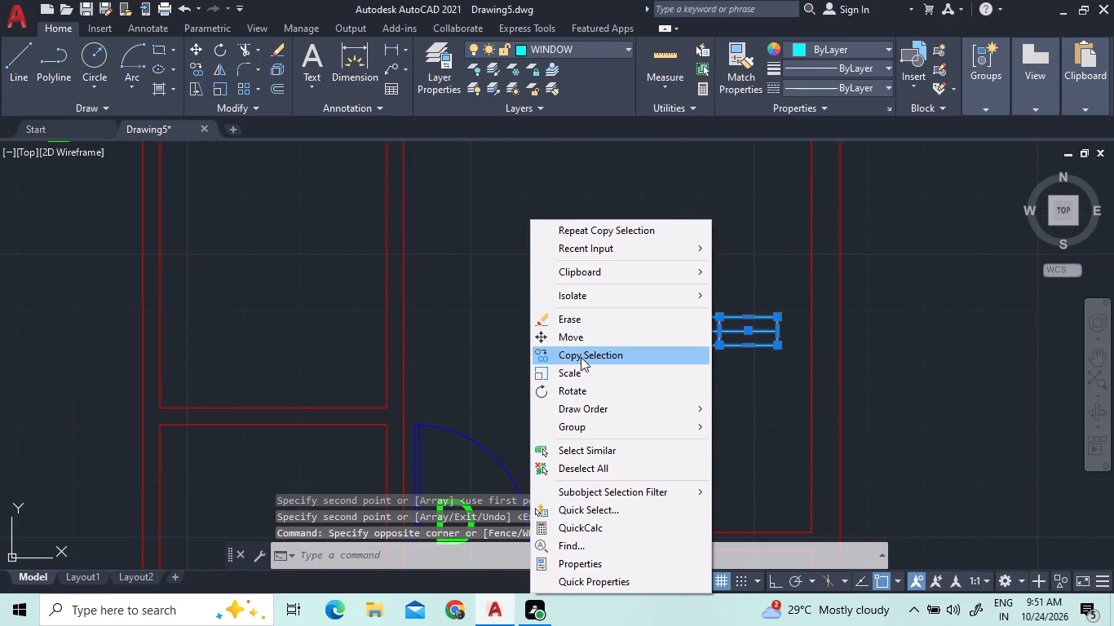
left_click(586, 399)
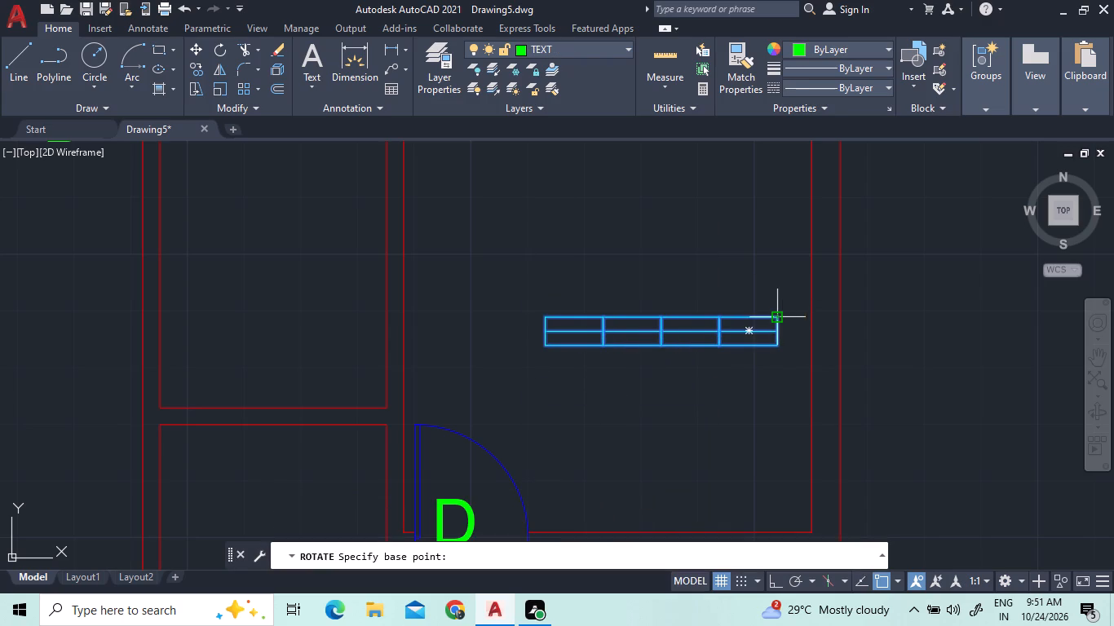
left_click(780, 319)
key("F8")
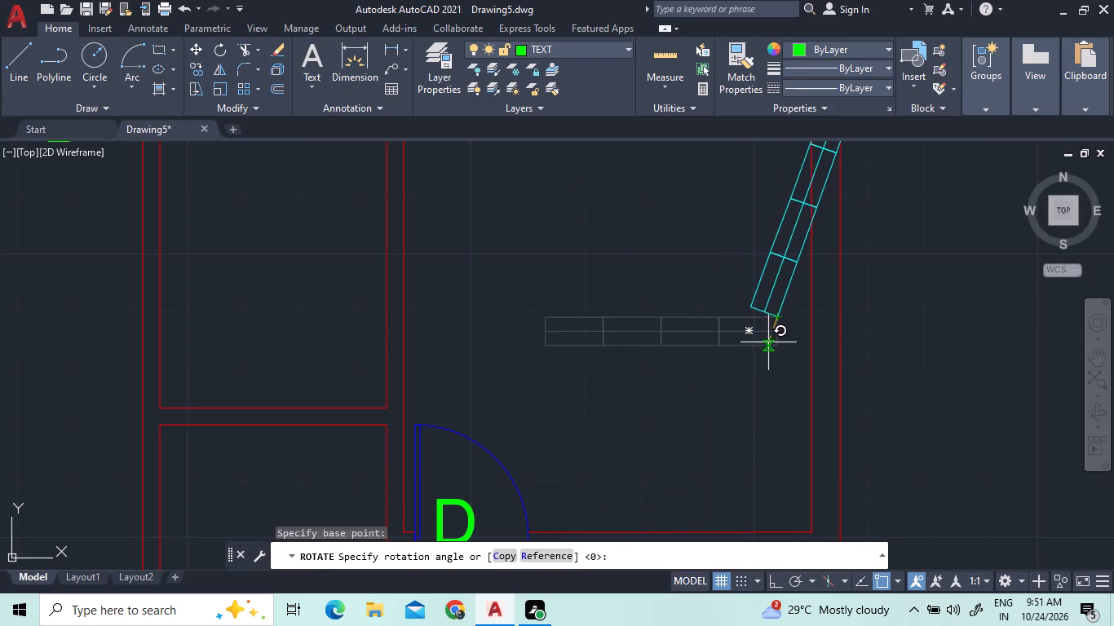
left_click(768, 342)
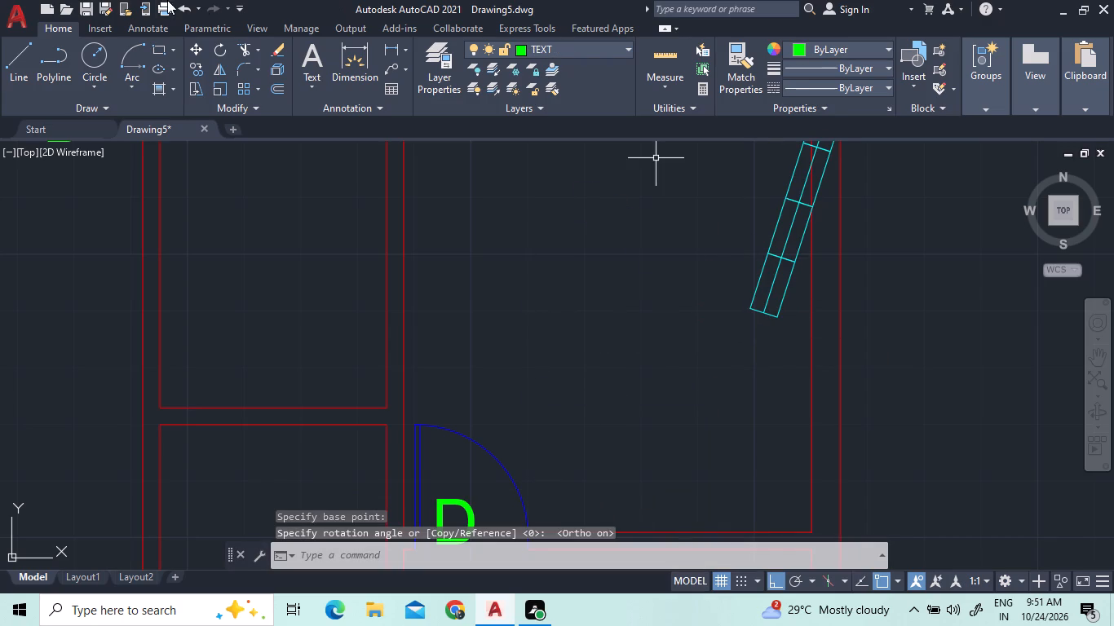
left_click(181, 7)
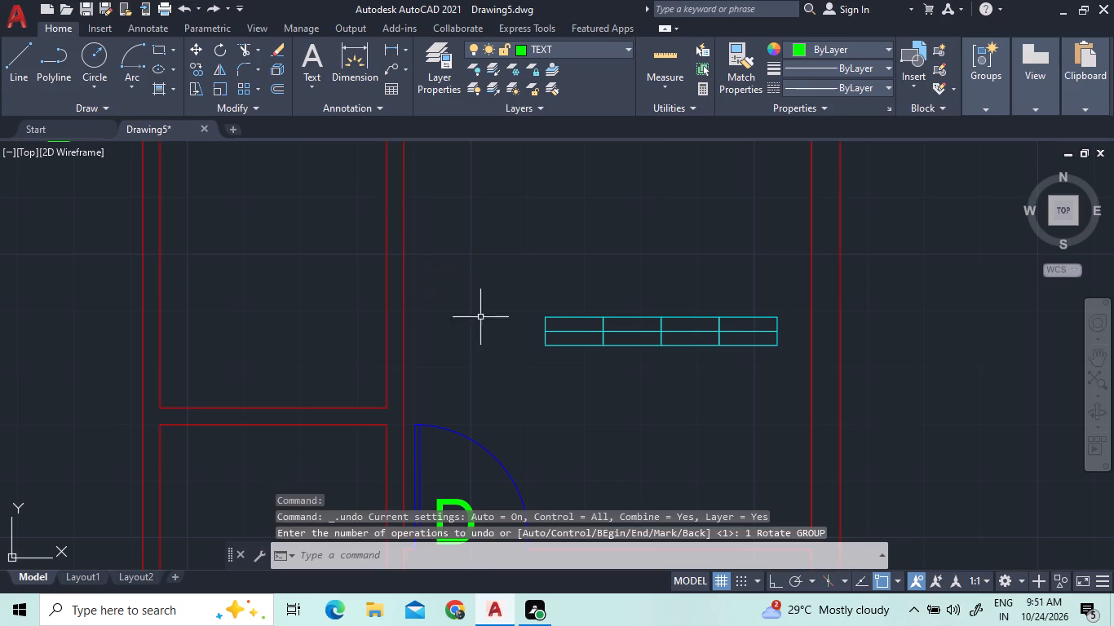
Rotate the copied four-pane window to a vertical orientation, extending upward from its upper-right corner, with Ortho on.
left_click(759, 357)
left_click(546, 284)
right_click(546, 284)
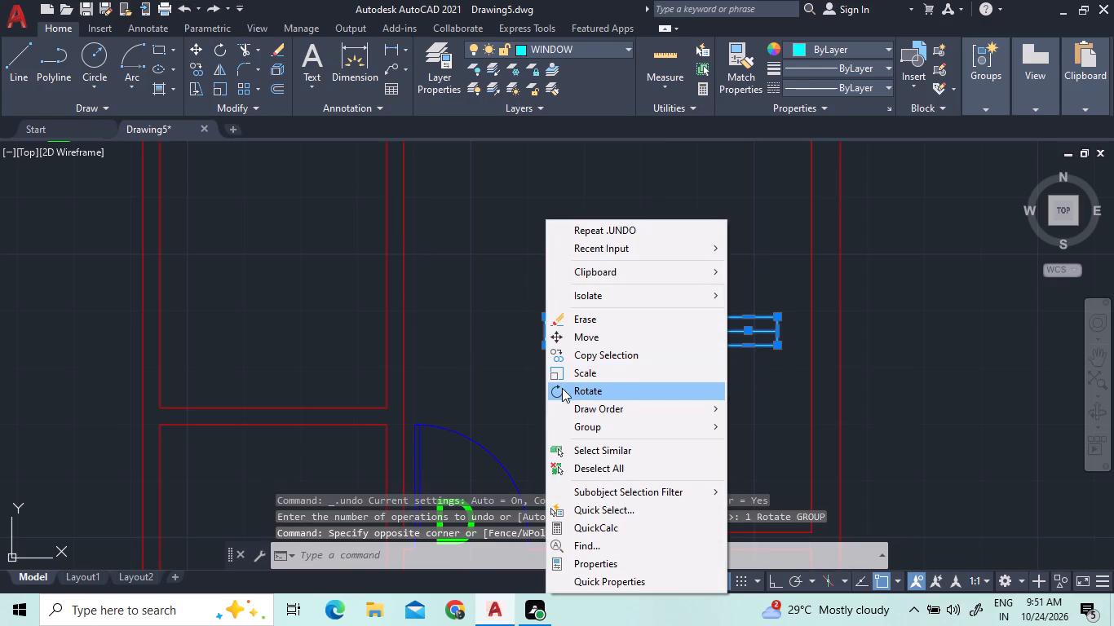
left_click(563, 389)
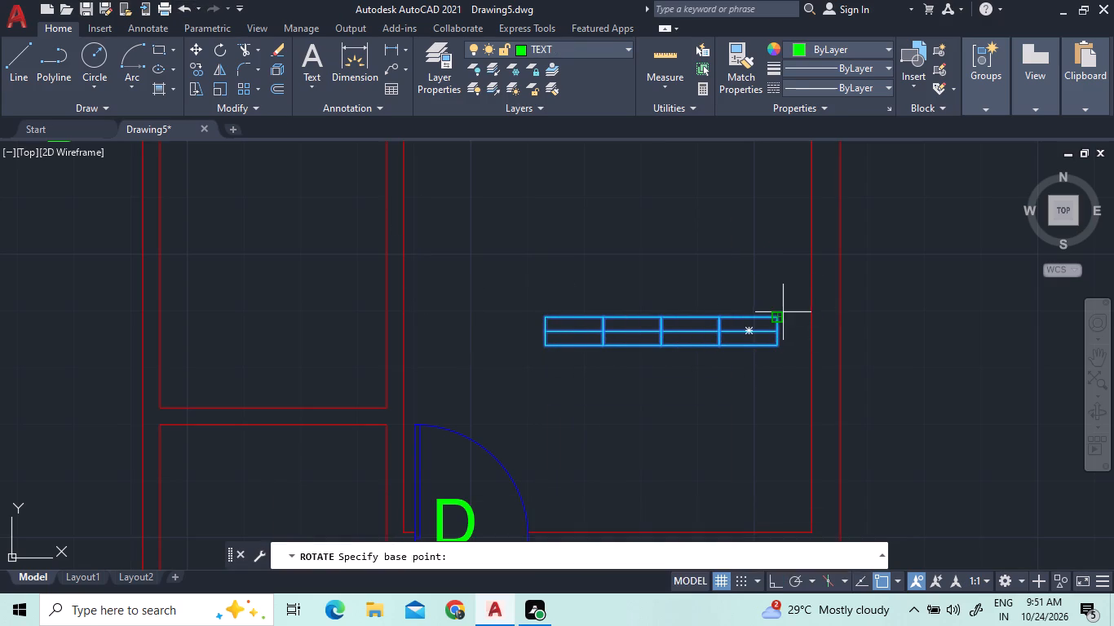
left_click(776, 316)
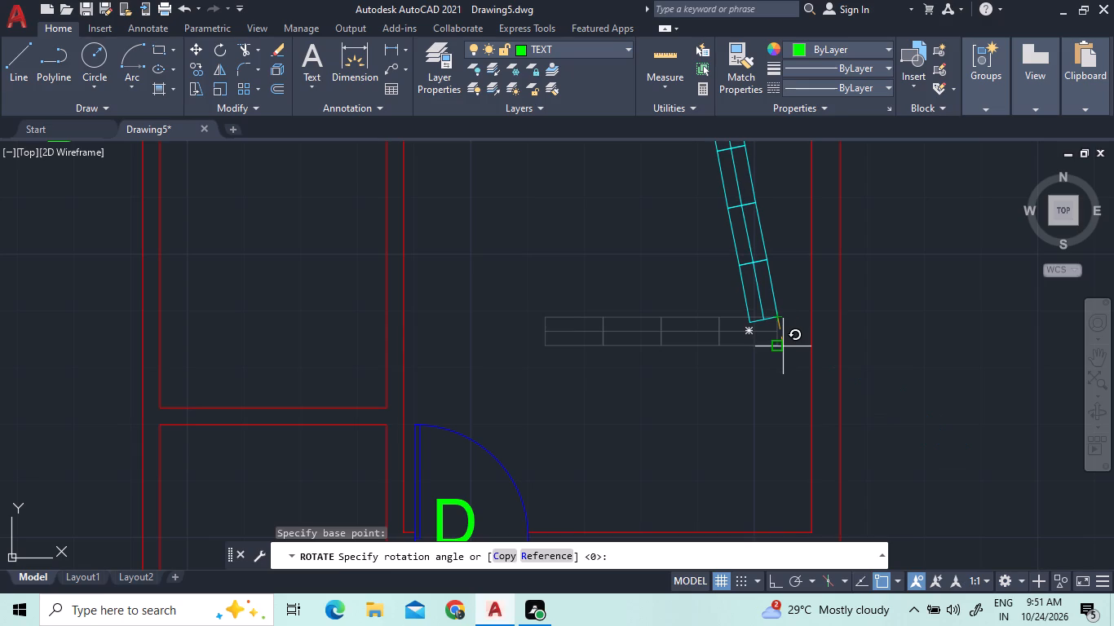
key("F8")
left_click(786, 346)
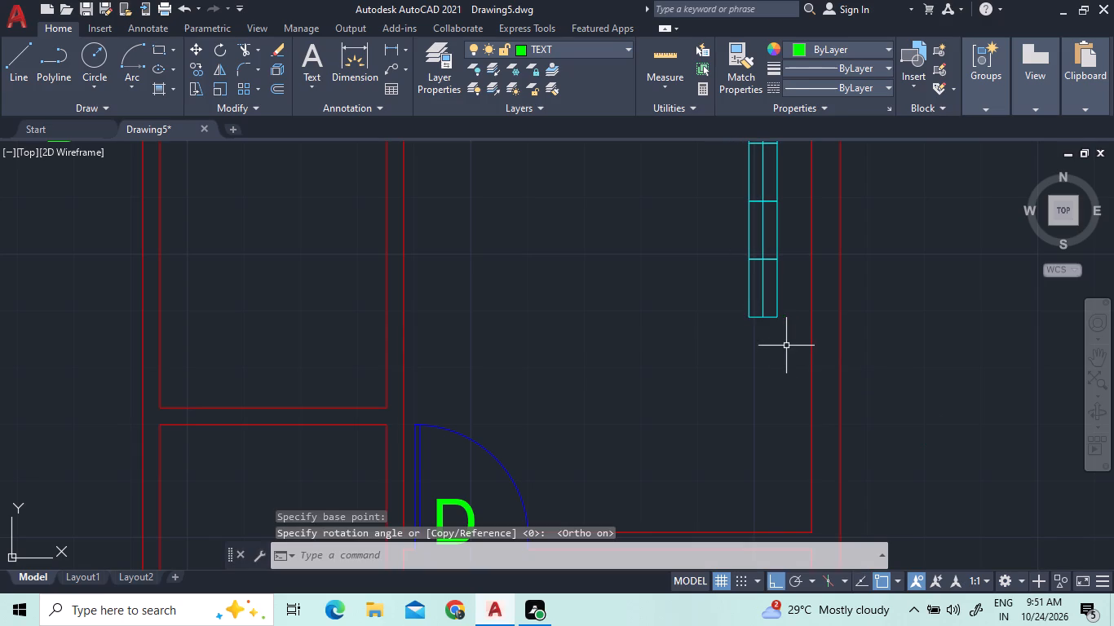
Move the vertical four-pane window by its centre point into the right outer wall of the top-right room.
scroll(784, 354, "down", 1)
left_click(785, 350)
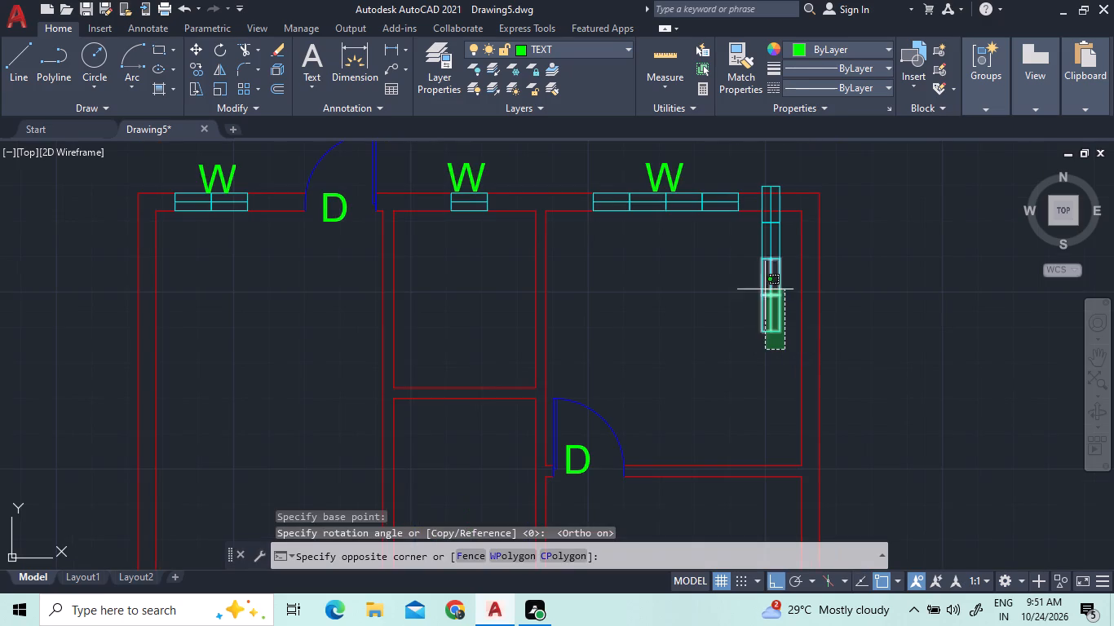
left_click(745, 216)
right_click(732, 245)
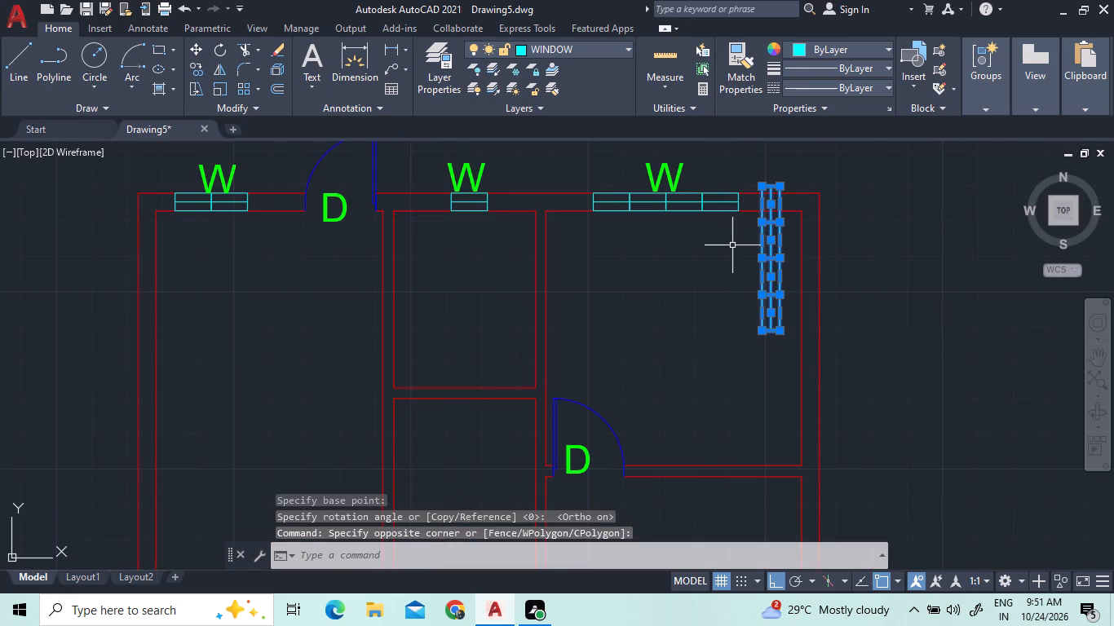
left_click(754, 335)
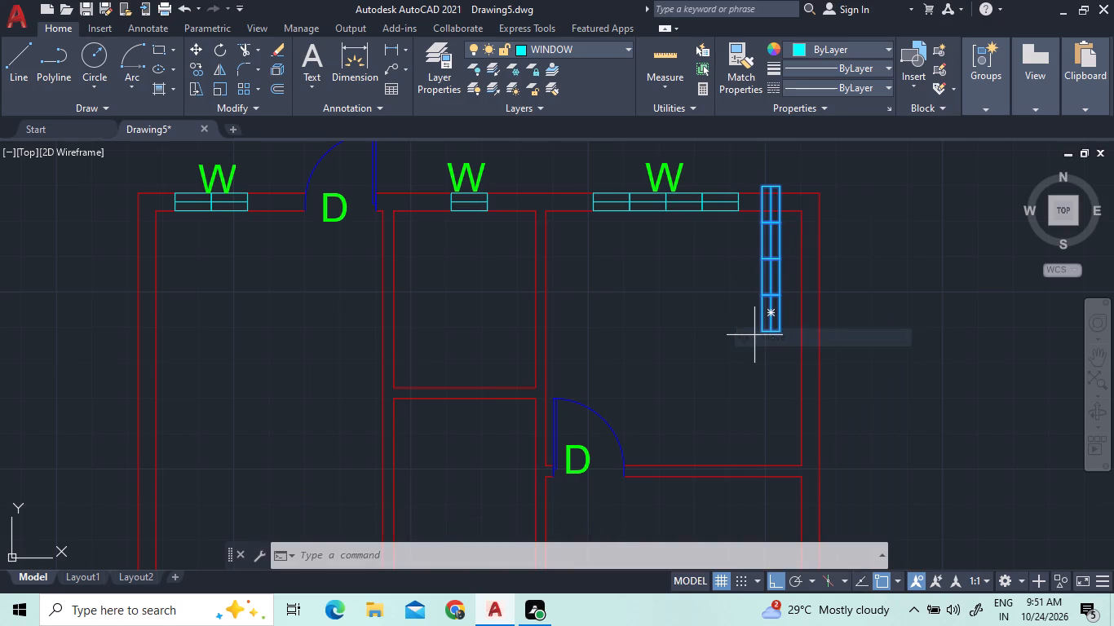
left_click(774, 258)
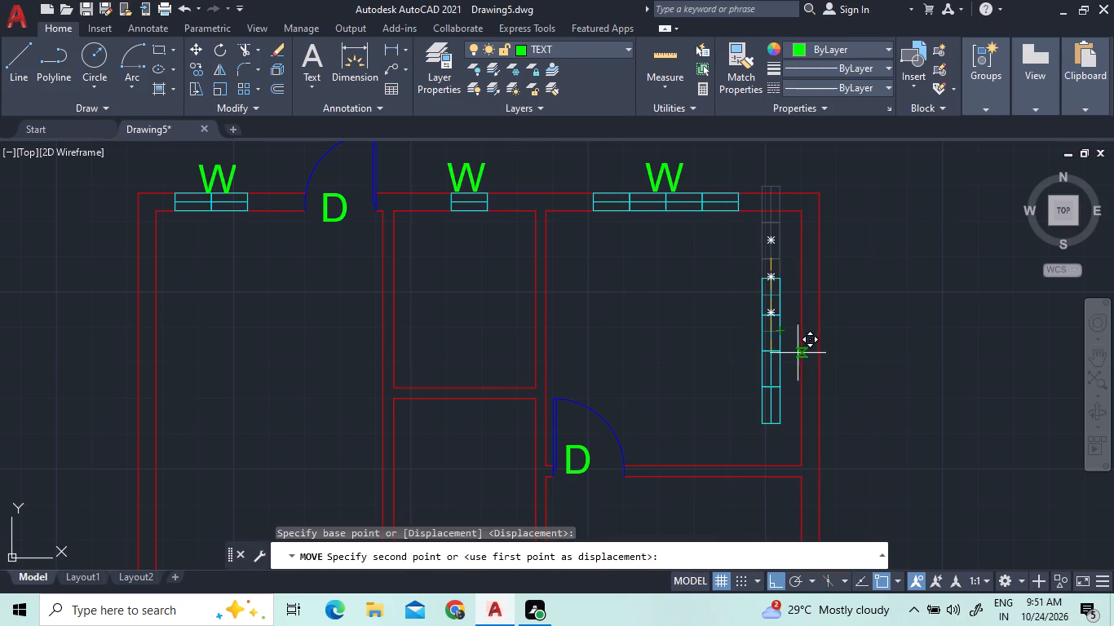
key("F8")
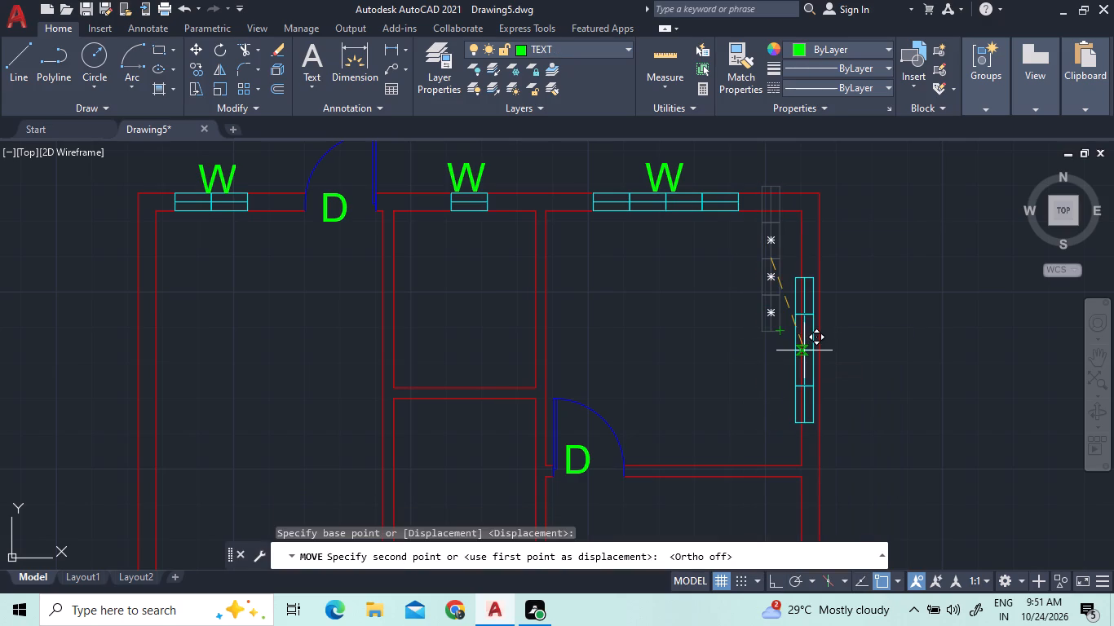
scroll(808, 353, "up", 3)
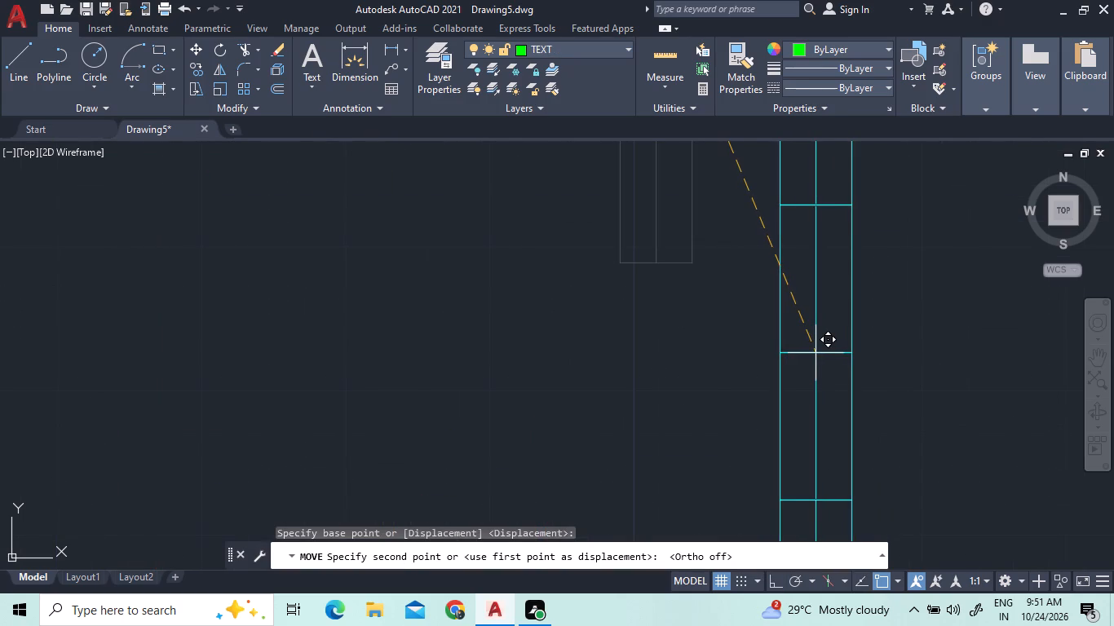
left_click(816, 353)
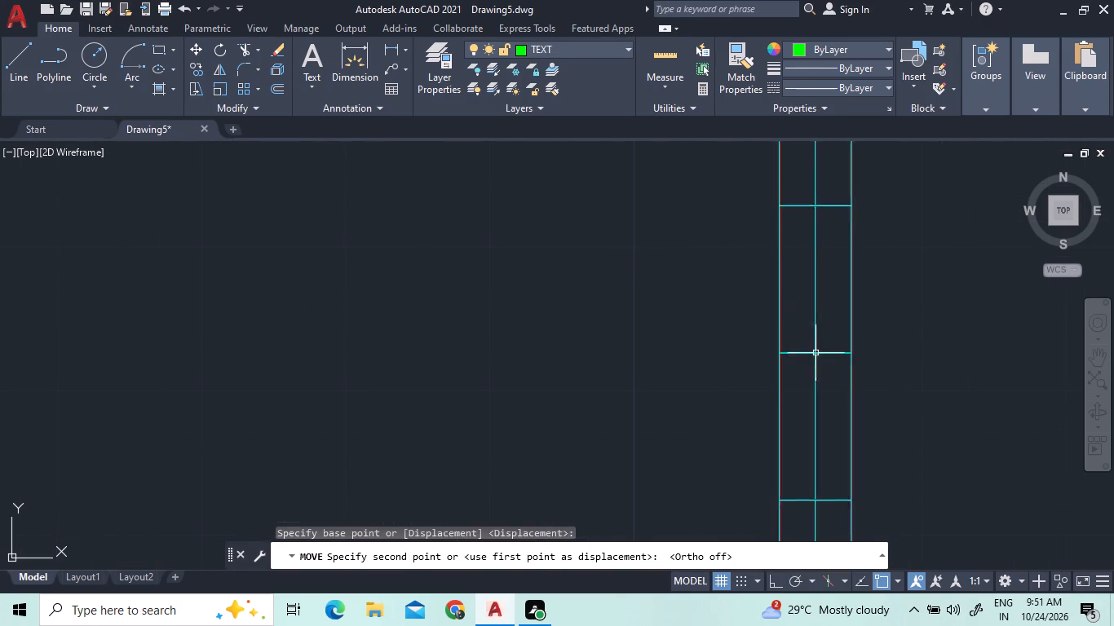
scroll(816, 353, "down", 2)
scroll(874, 319, "down", 2)
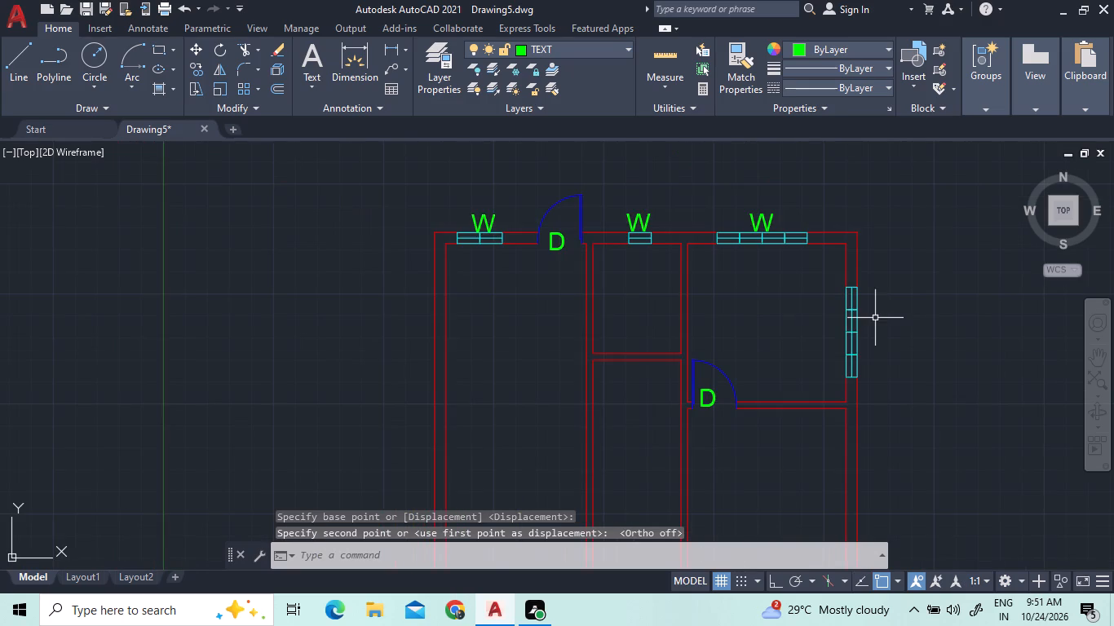
key("Escape")
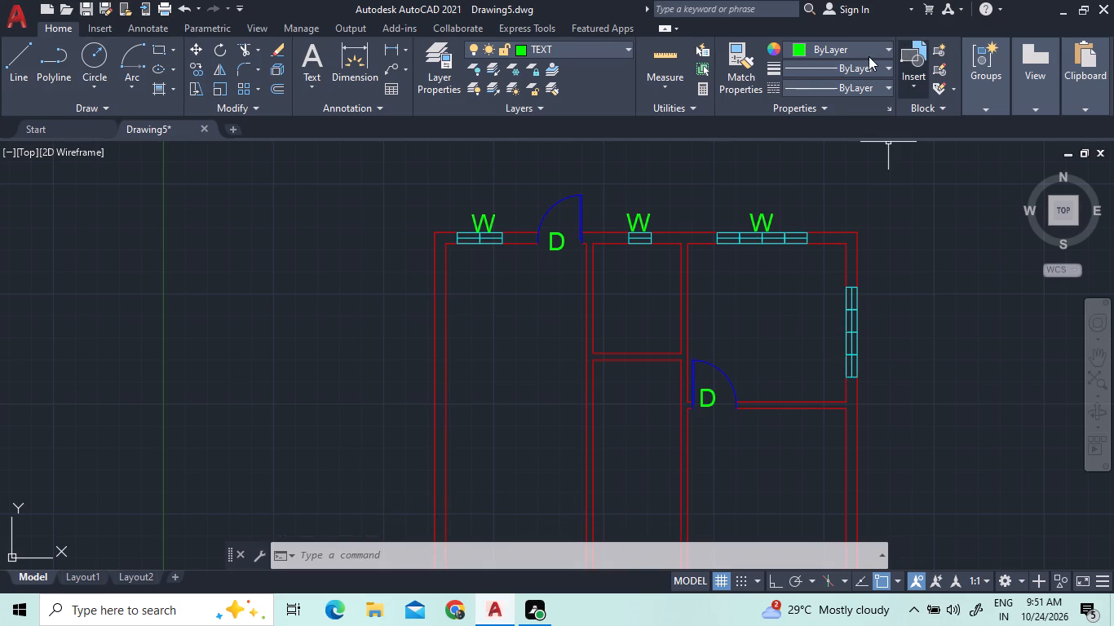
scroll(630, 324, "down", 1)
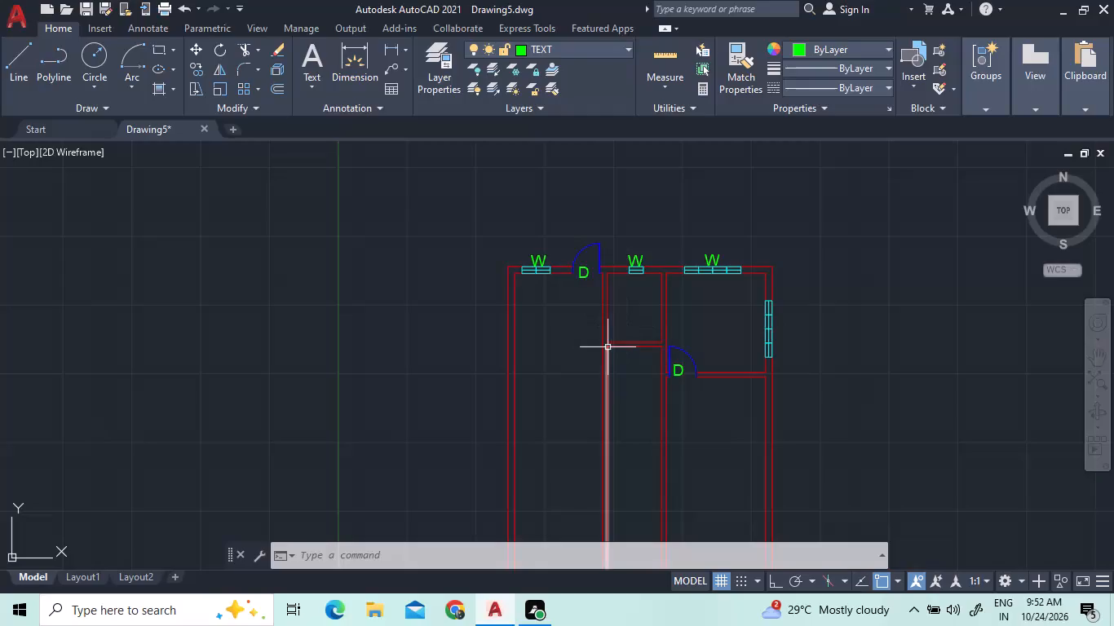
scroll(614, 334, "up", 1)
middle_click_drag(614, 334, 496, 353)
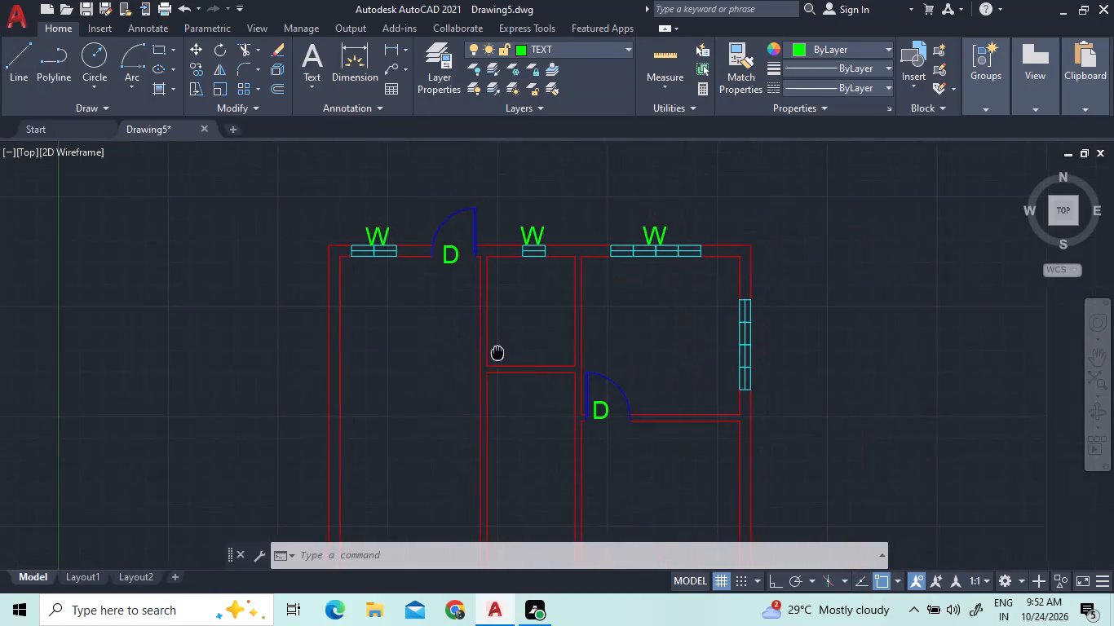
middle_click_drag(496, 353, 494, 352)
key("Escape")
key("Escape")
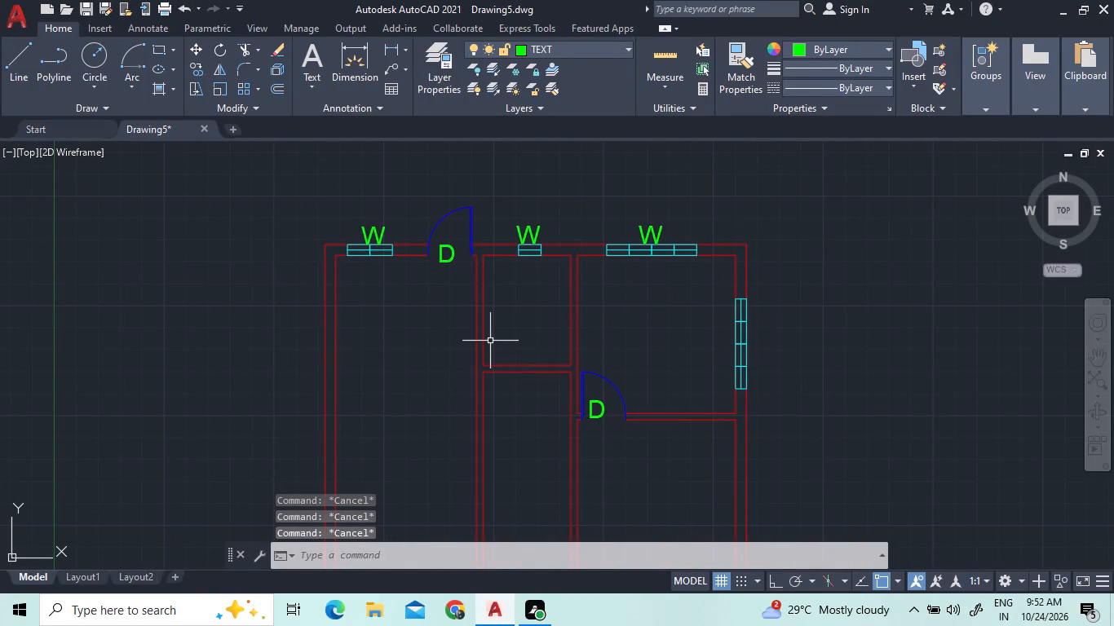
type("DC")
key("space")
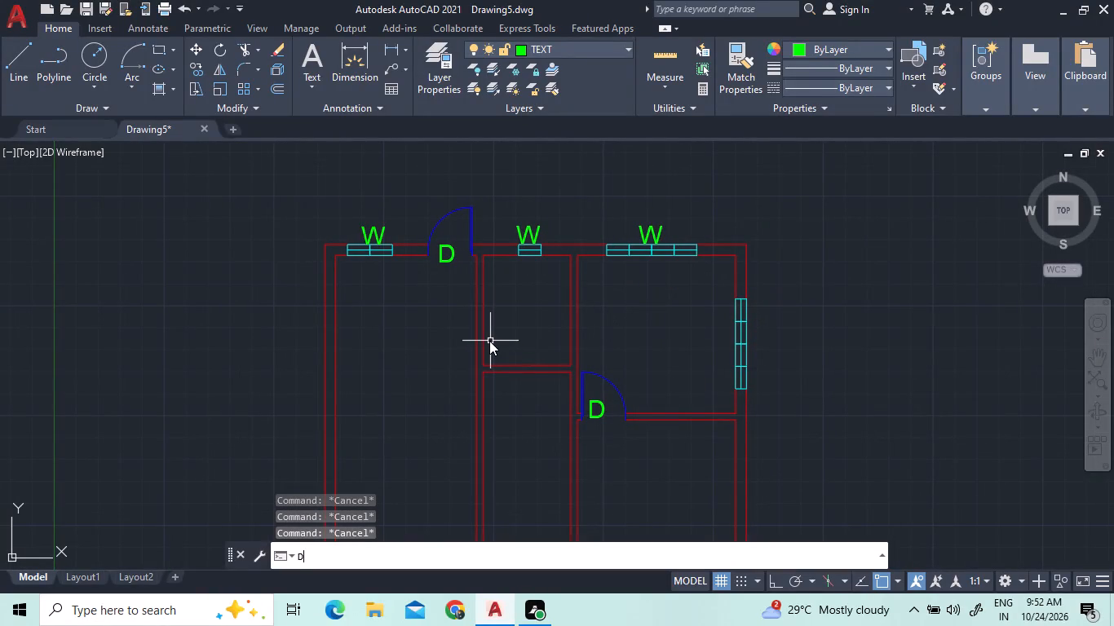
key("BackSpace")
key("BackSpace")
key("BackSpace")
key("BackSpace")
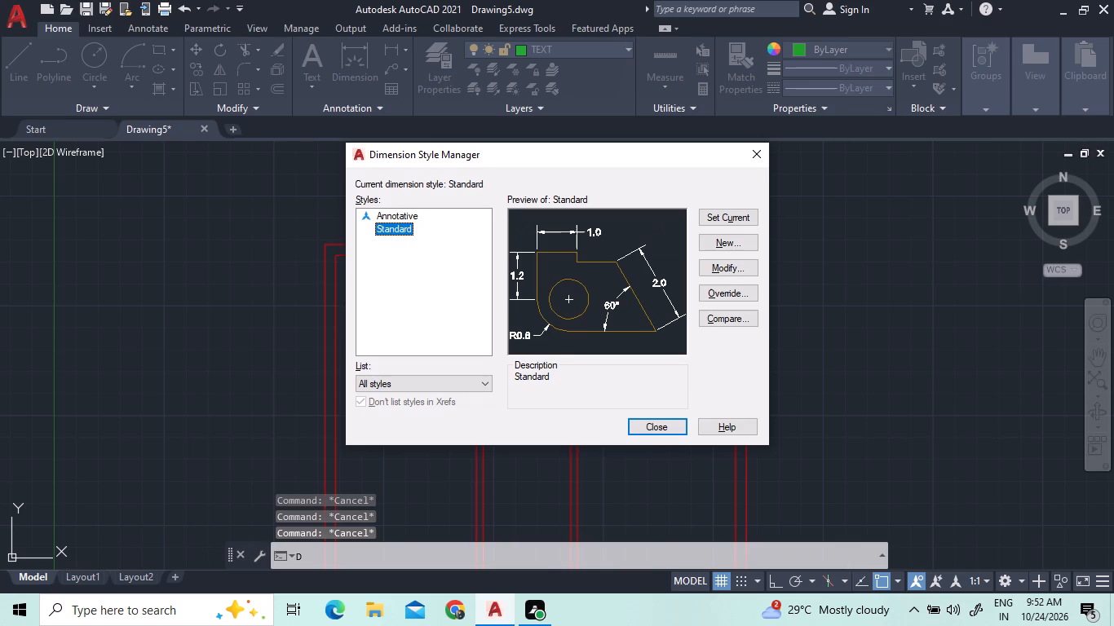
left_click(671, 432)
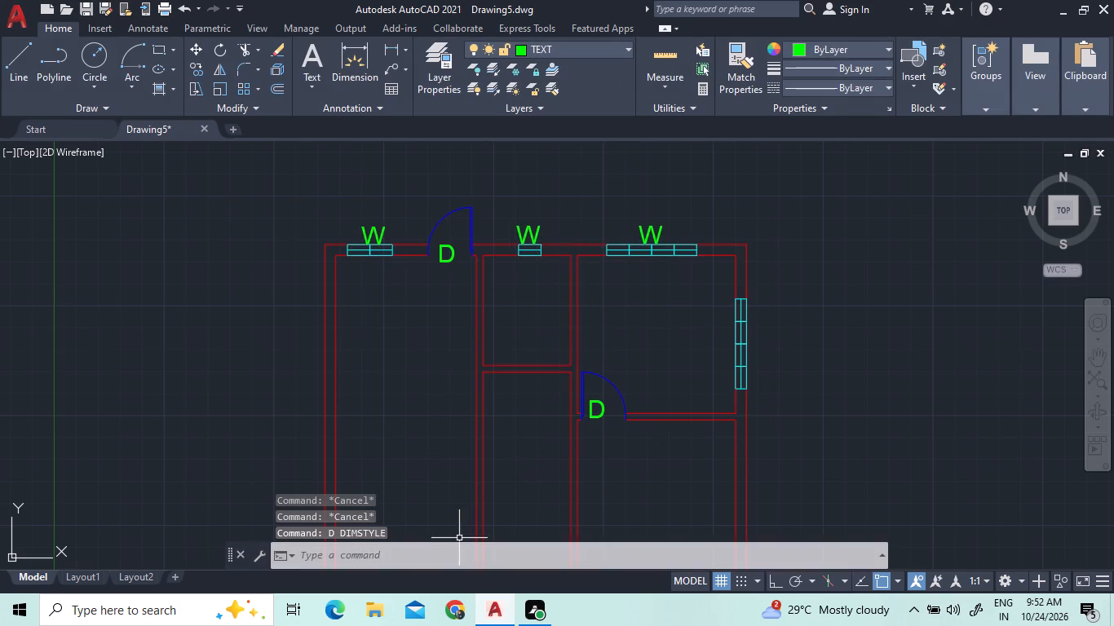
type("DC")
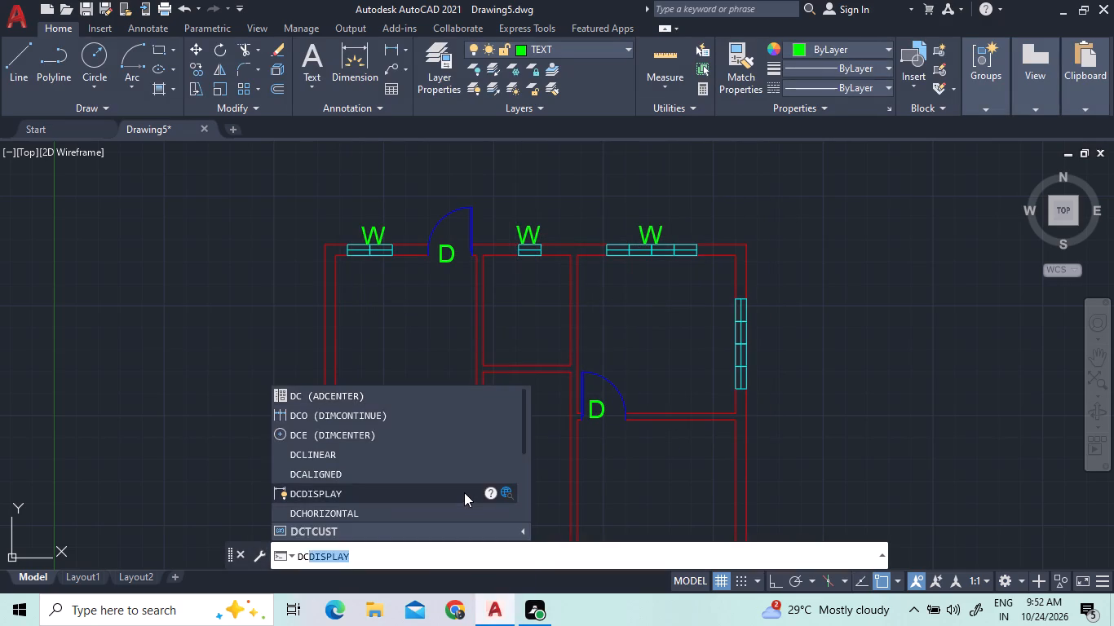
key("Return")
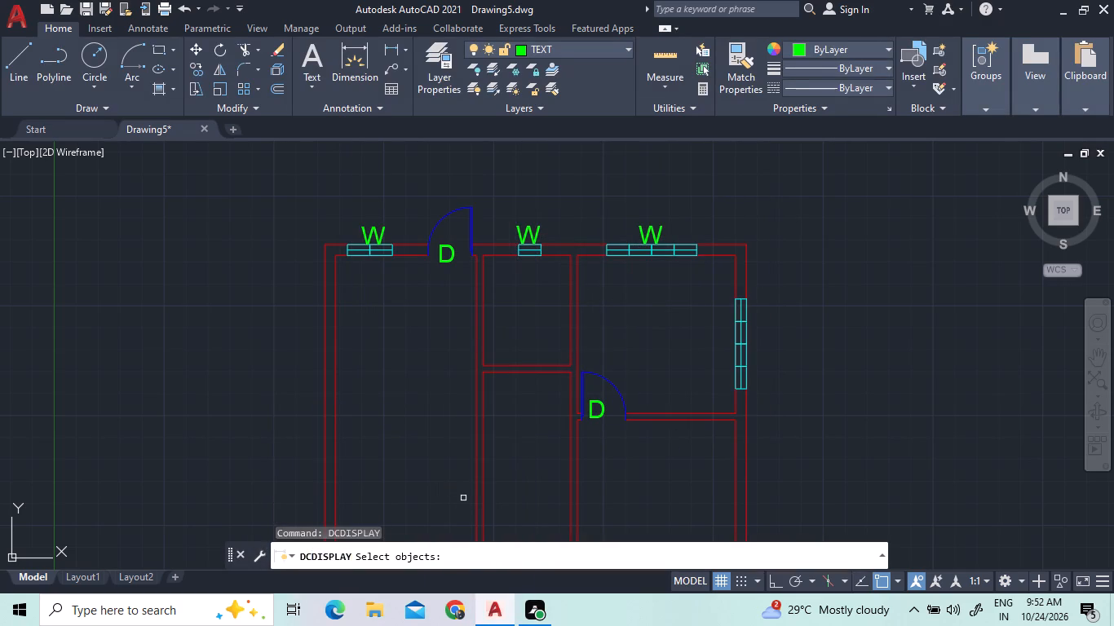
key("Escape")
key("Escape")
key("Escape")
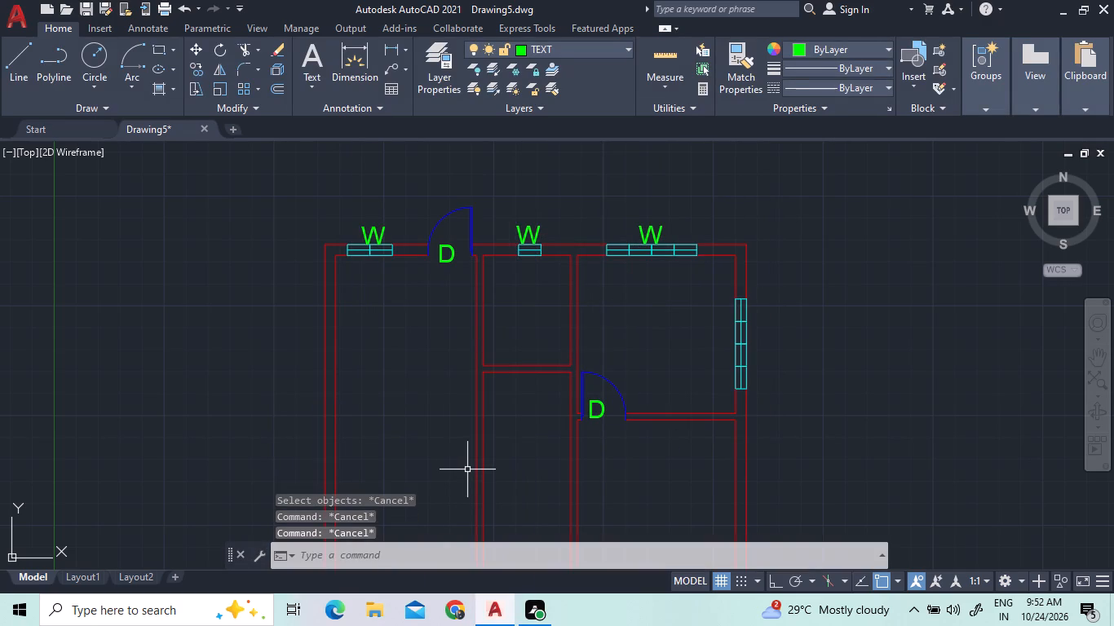
Open DesignCenter and display the blocks contained in Kitchens.dwg.
type("DC")
key("space")
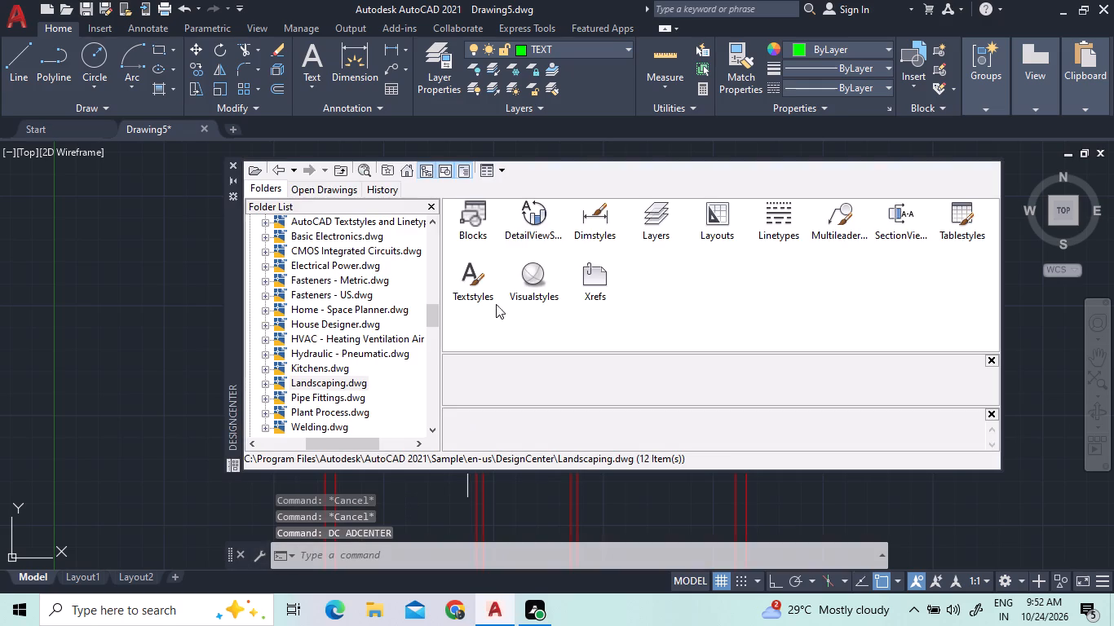
left_click(337, 369)
double_click(474, 221)
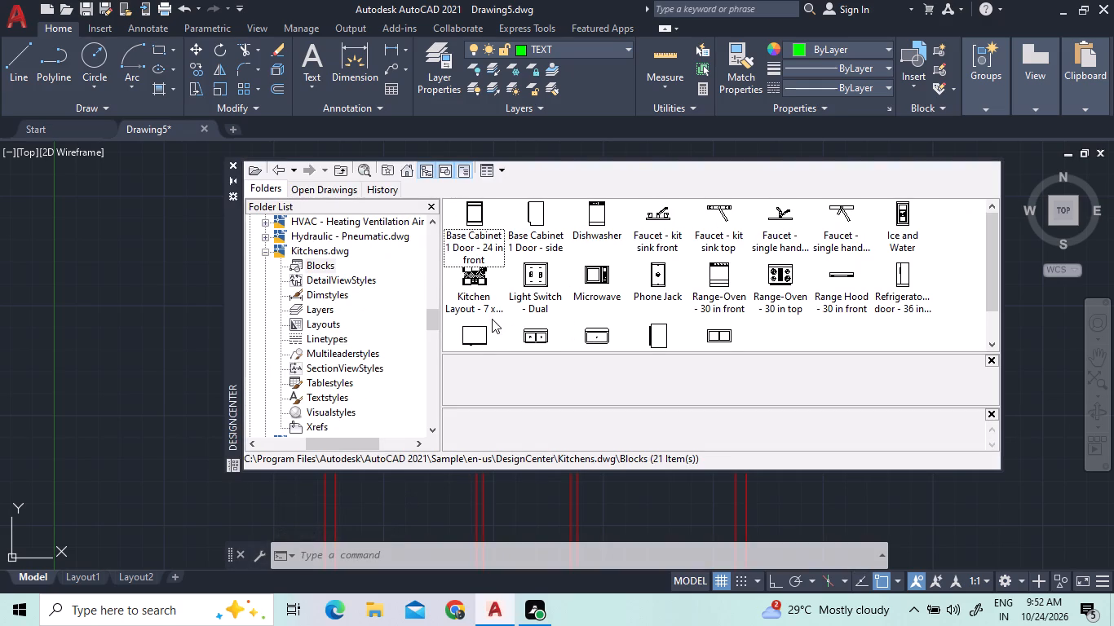
Insert the plain rectangular appliance block listed below Kitchen Layout into the empty space left of the floor plan.
left_click_drag(457, 347, 237, 294)
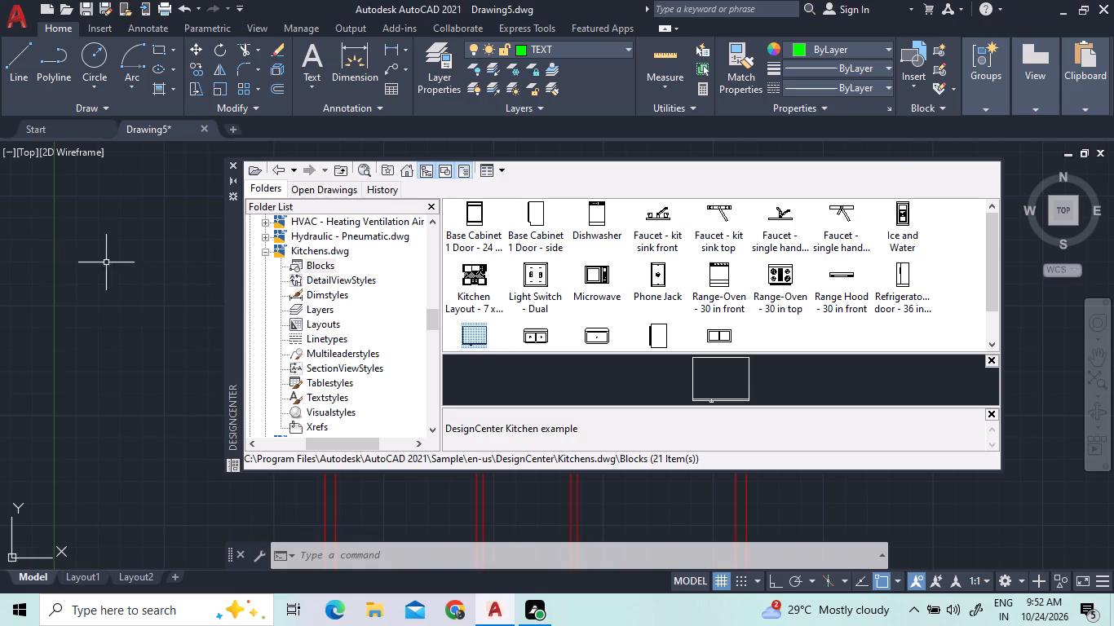
left_click_drag(475, 333, 107, 280)
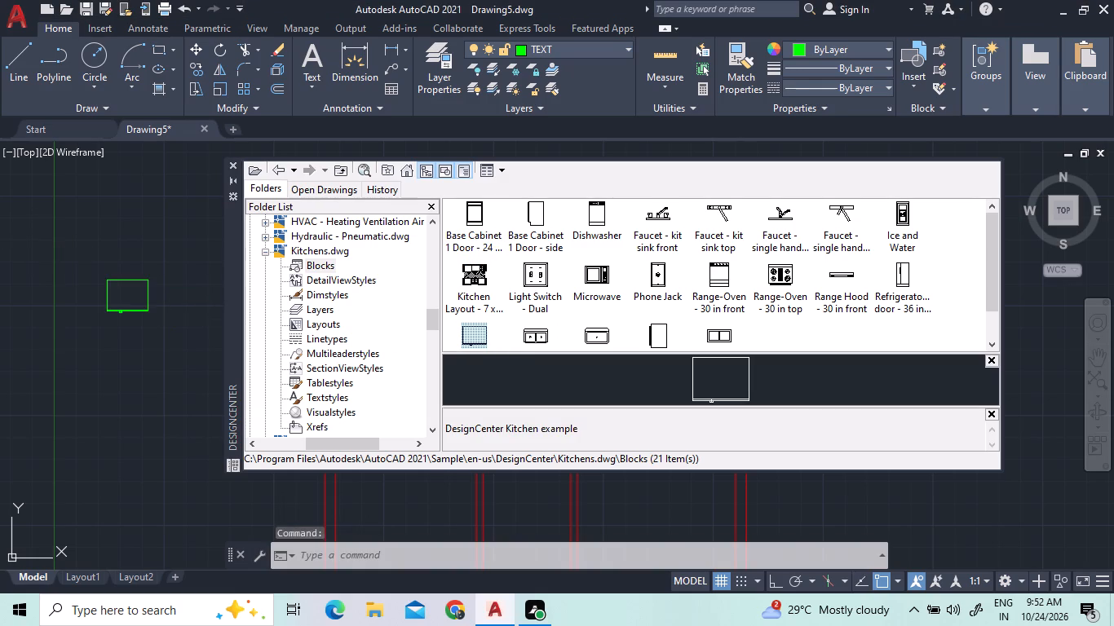
left_click_drag(107, 280, 105, 280)
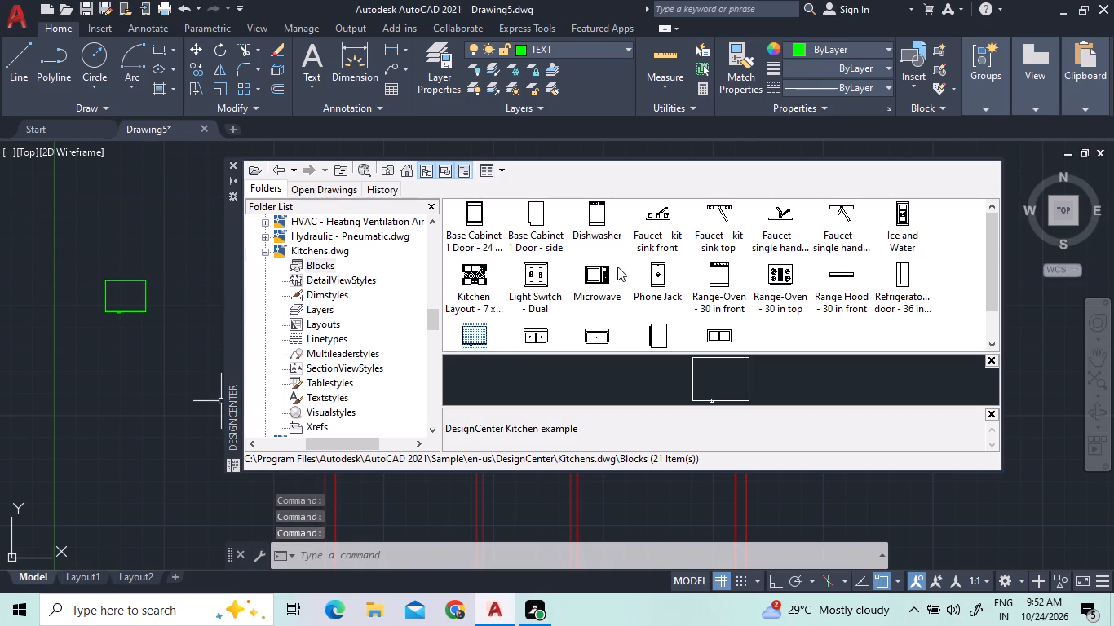
Insert the Kitchen Layout block into the empty space left of the floor plan, below the rectangular appliance block.
left_click_drag(475, 283, 82, 343)
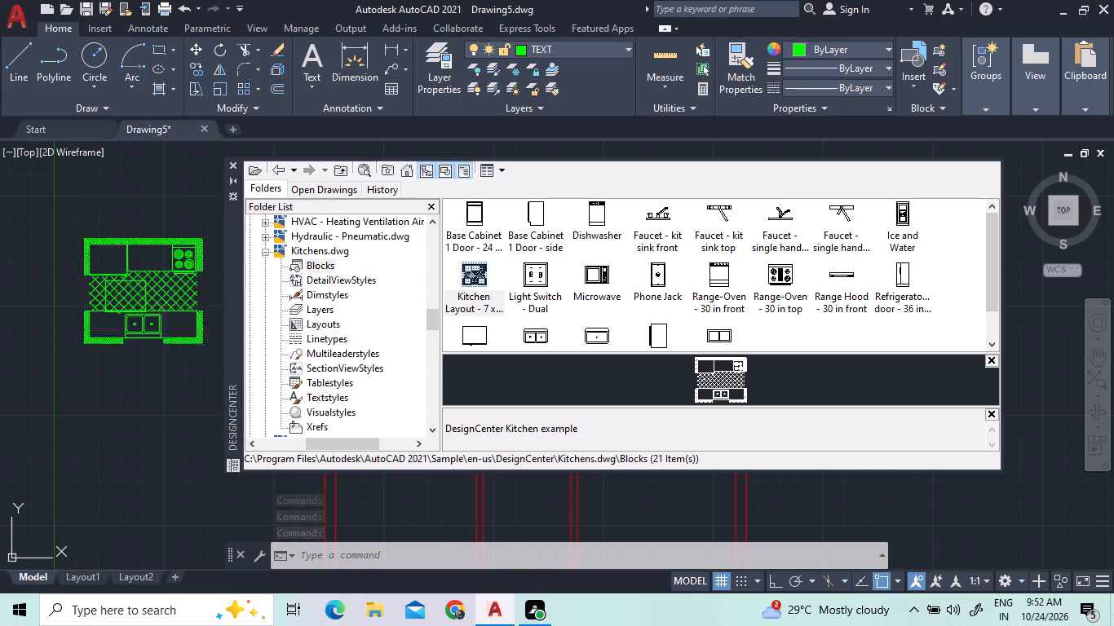
left_click_drag(82, 343, 44, 454)
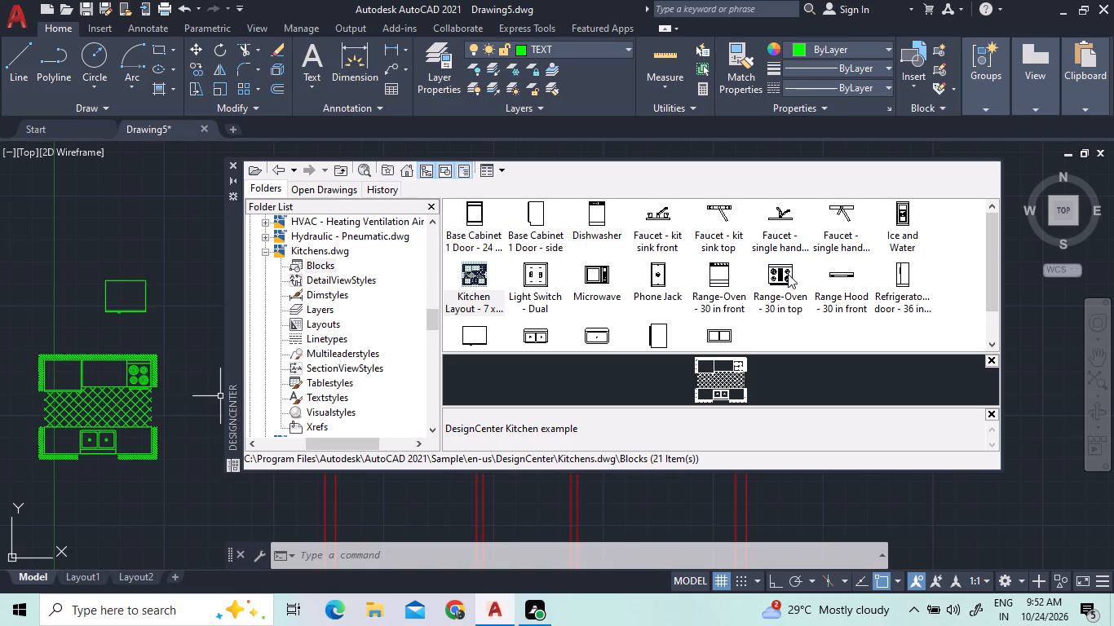
Insert the Range-Oven - 30 in top block into the empty space left of the floor plan, above the rectangular appliance block.
left_click_drag(787, 274, 38, 204)
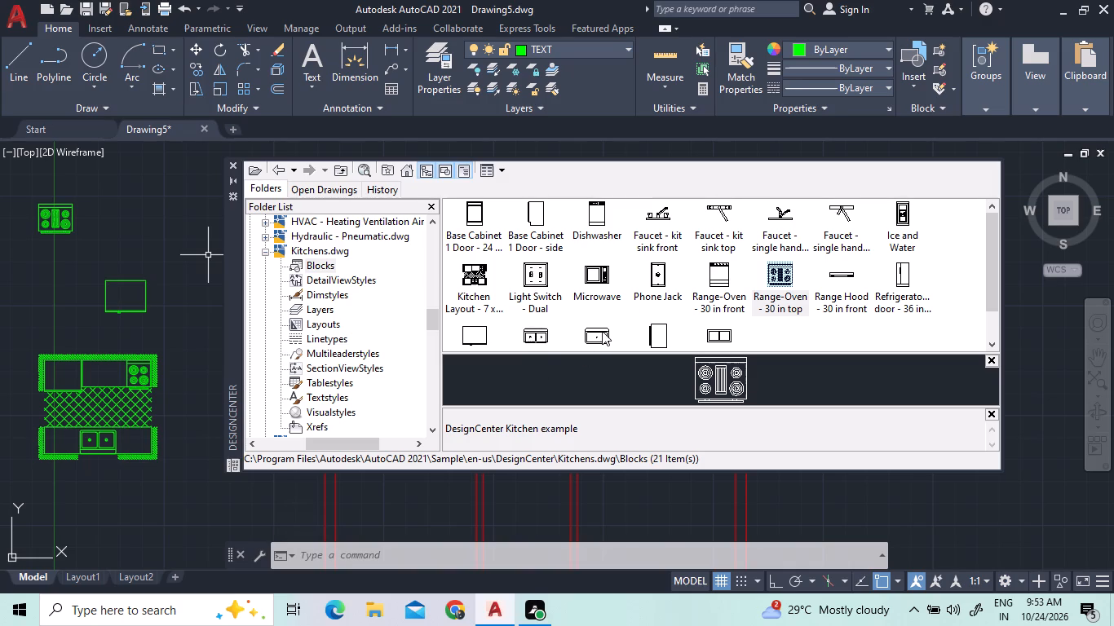
Insert the Sink-double - 36 in top block just above and to the right of the range-oven, and close DesignCenter.
left_click_drag(537, 330, 108, 165)
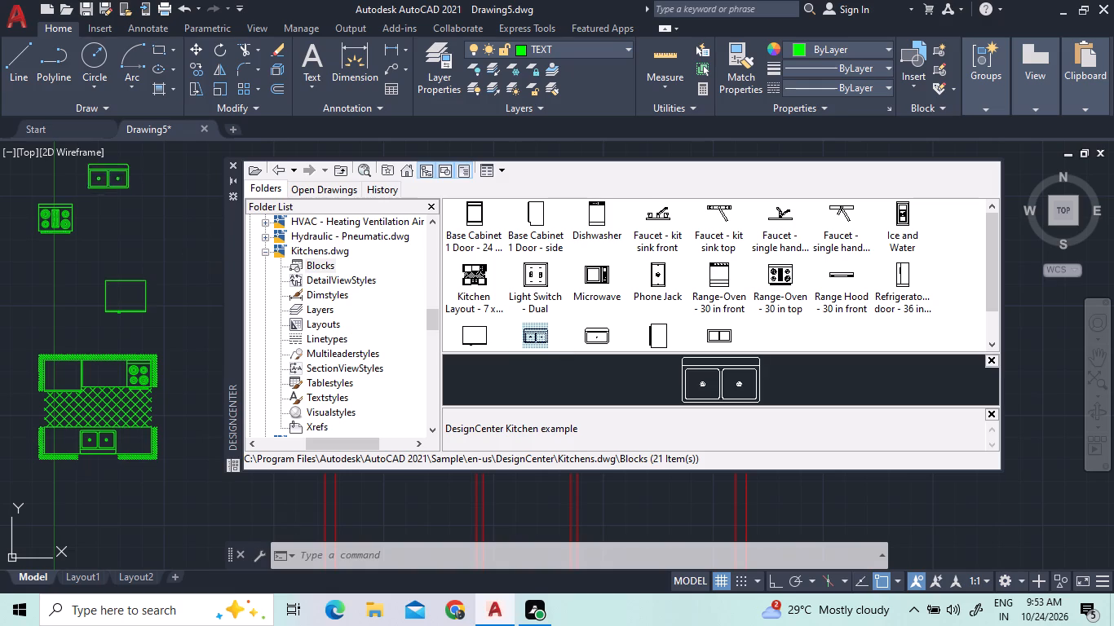
left_click_drag(108, 165, 104, 173)
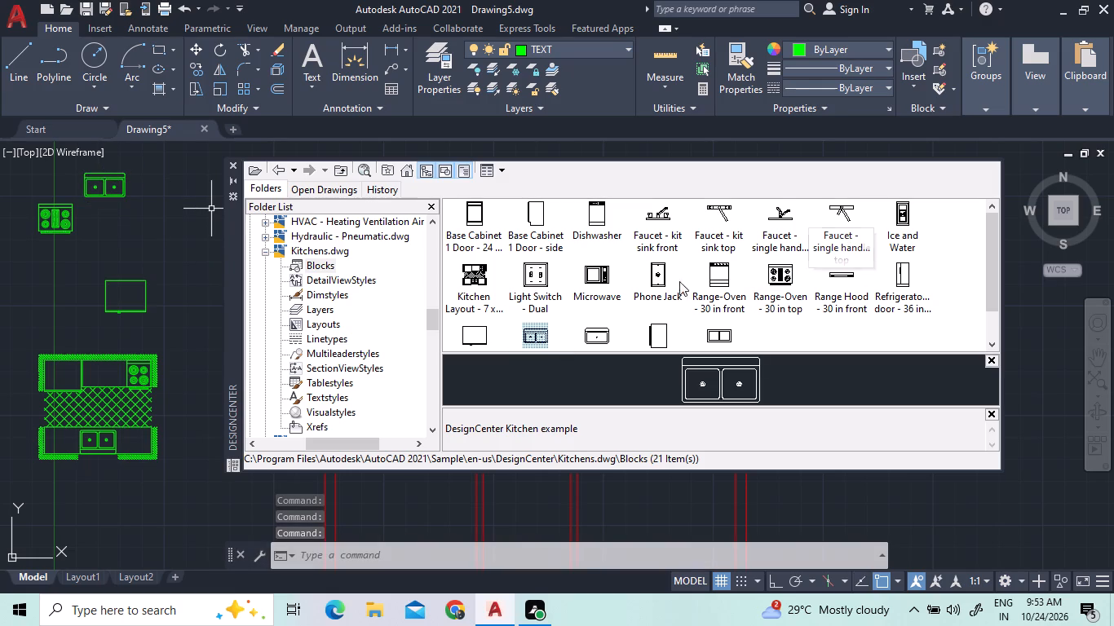
scroll(655, 327, "down", 1)
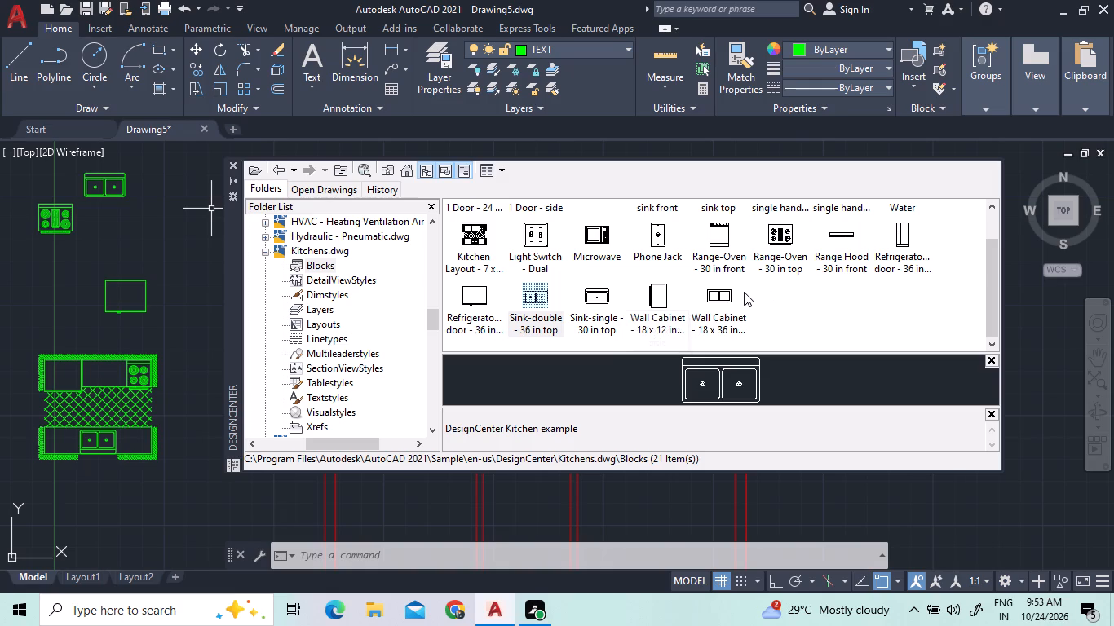
left_click(235, 164)
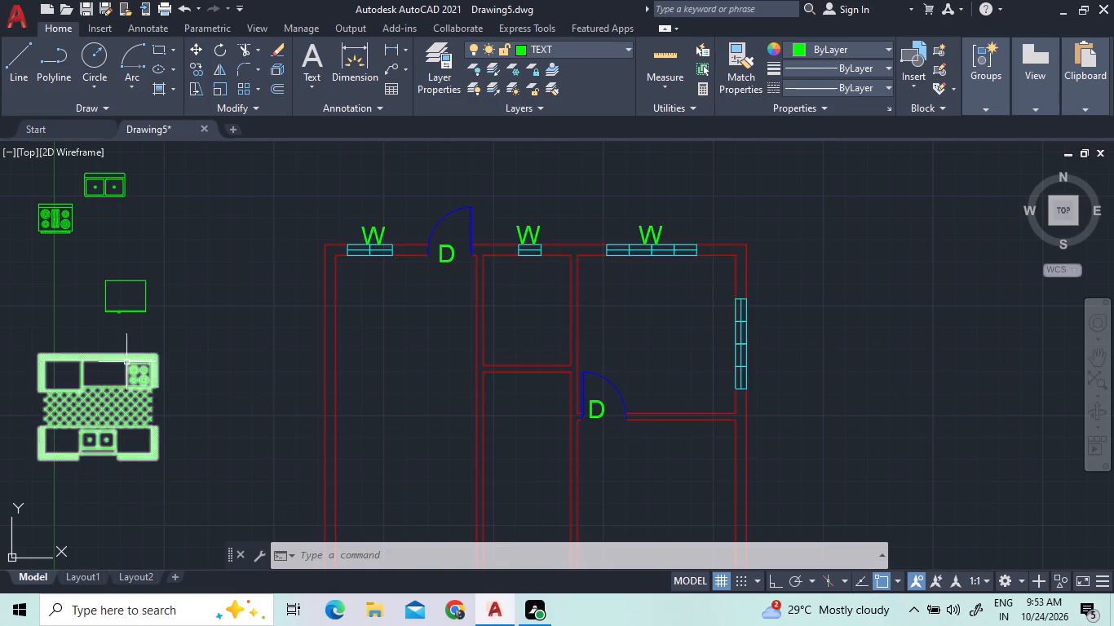
Delete the Kitchen Layout block left of the floor plan.
left_click(121, 380)
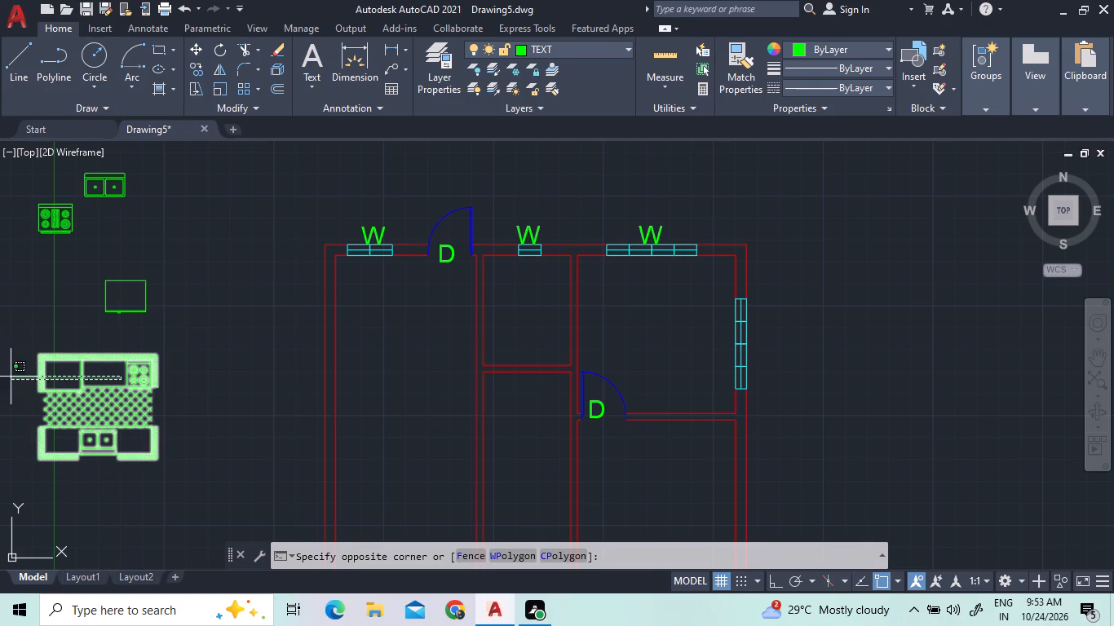
left_click(42, 399)
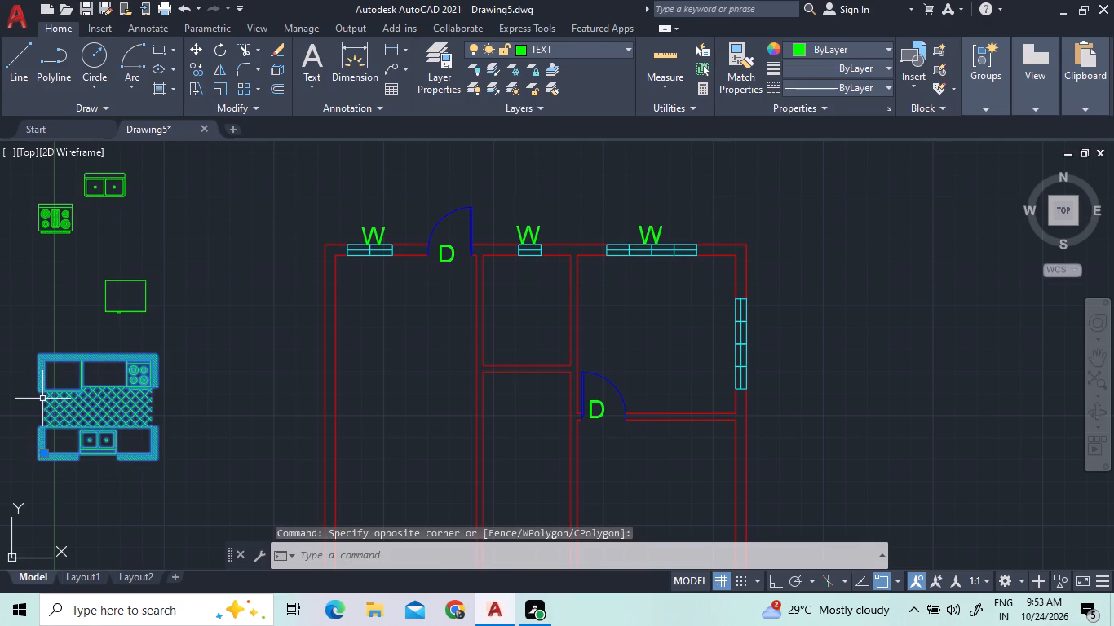
key("Delete")
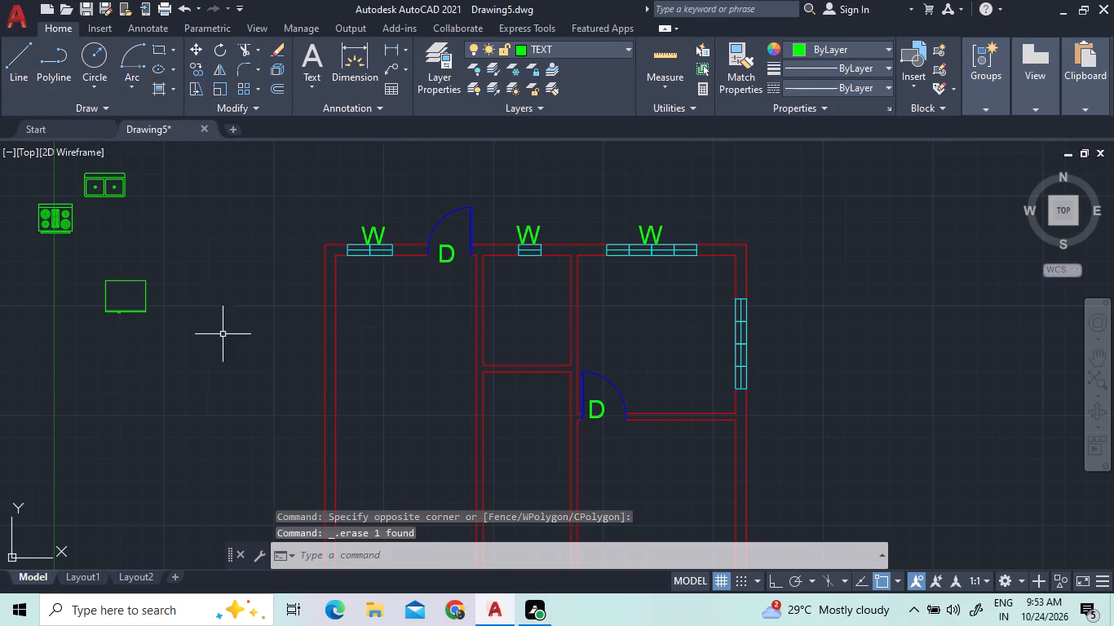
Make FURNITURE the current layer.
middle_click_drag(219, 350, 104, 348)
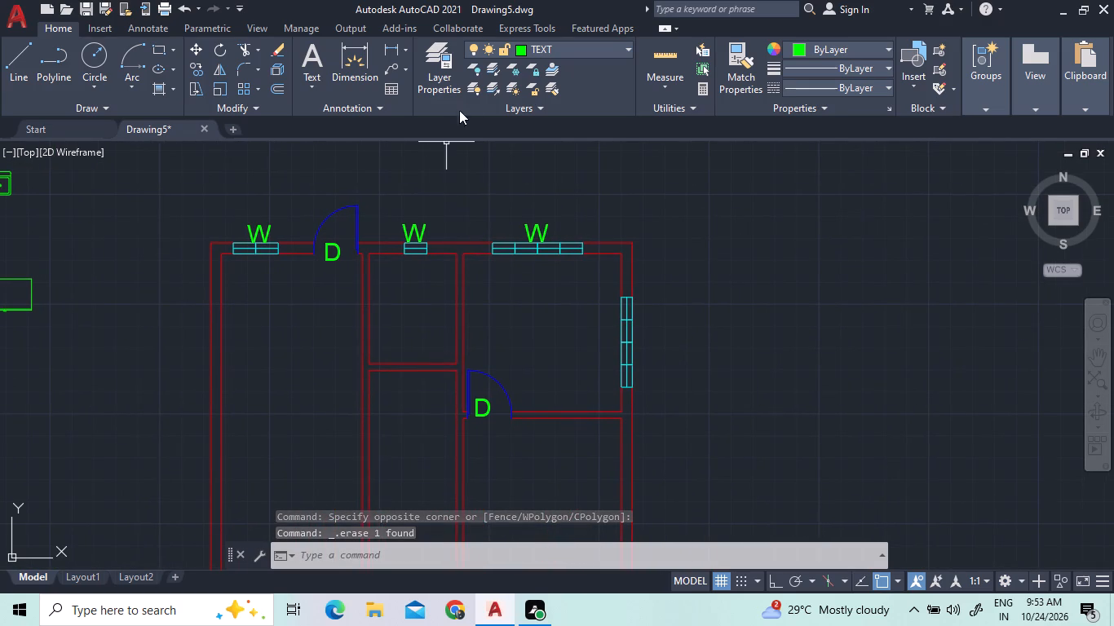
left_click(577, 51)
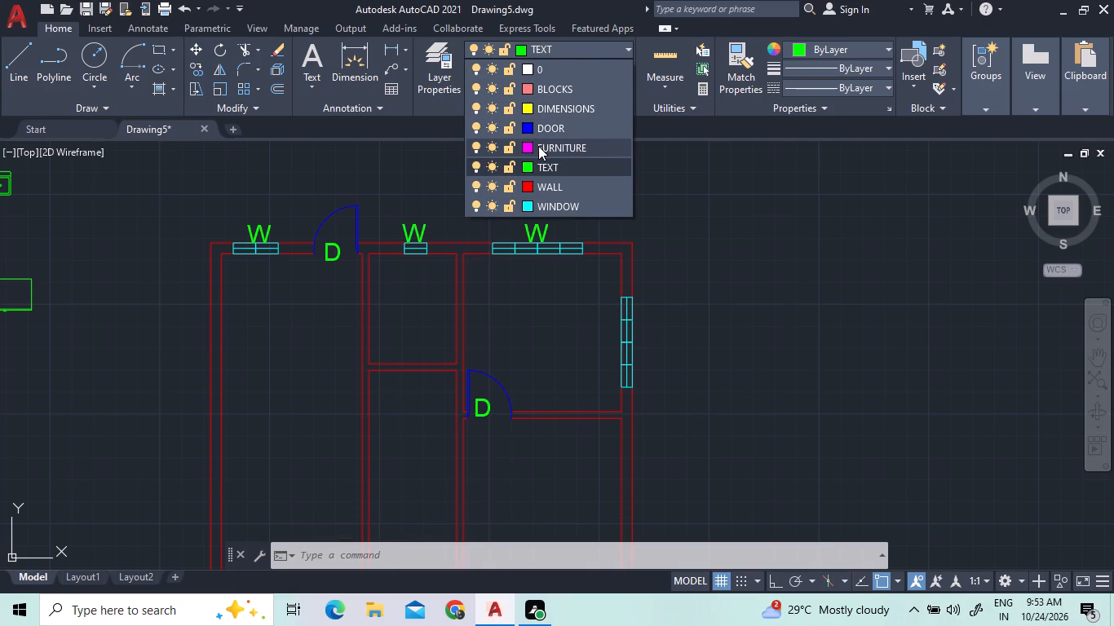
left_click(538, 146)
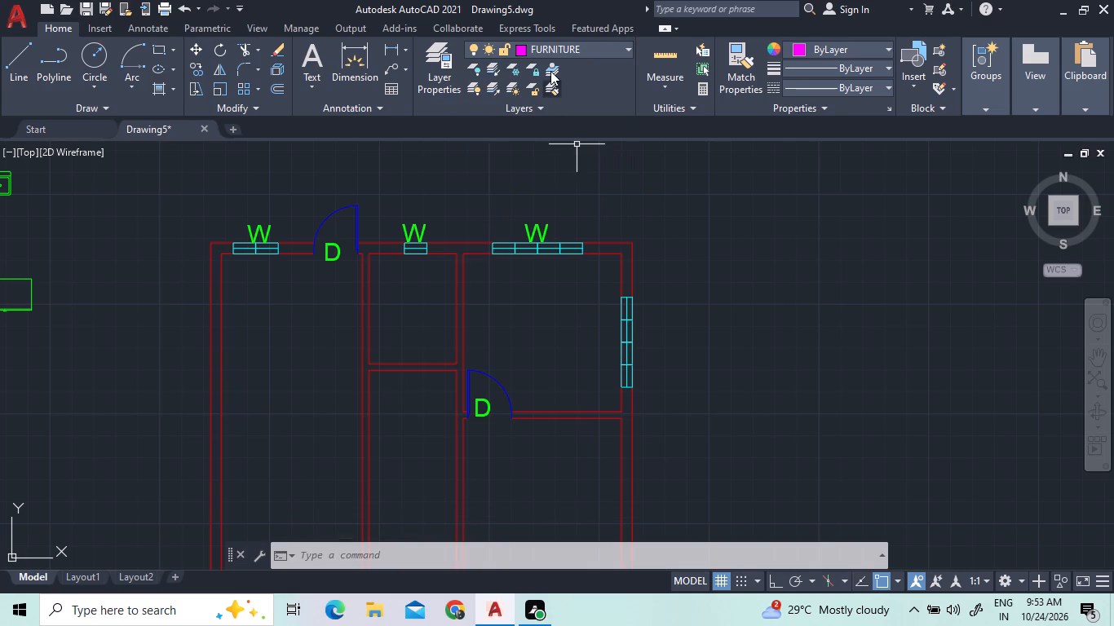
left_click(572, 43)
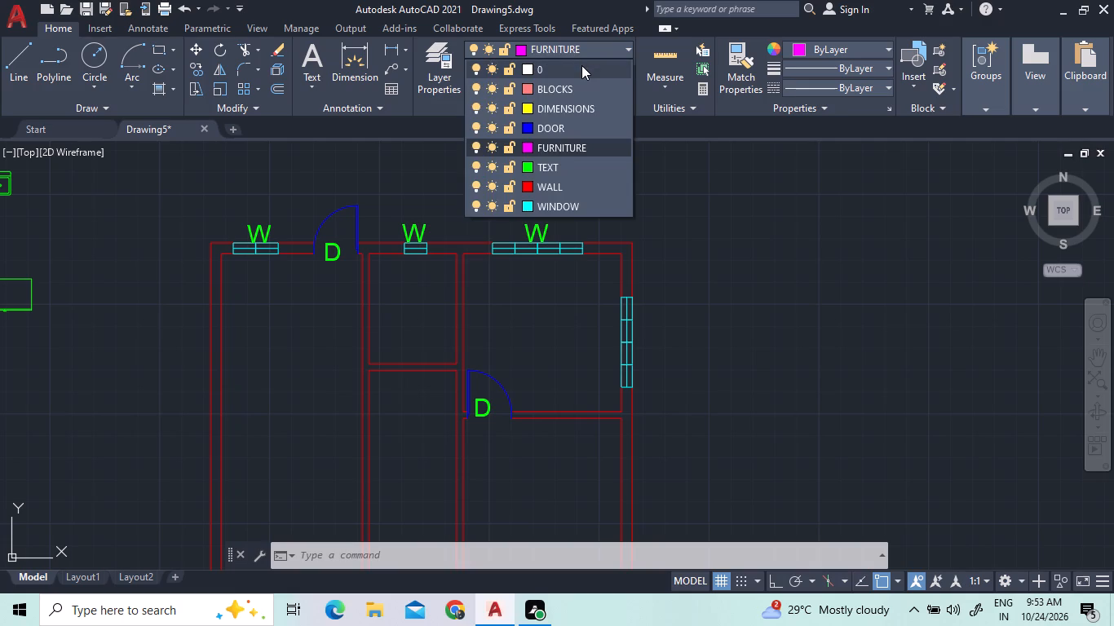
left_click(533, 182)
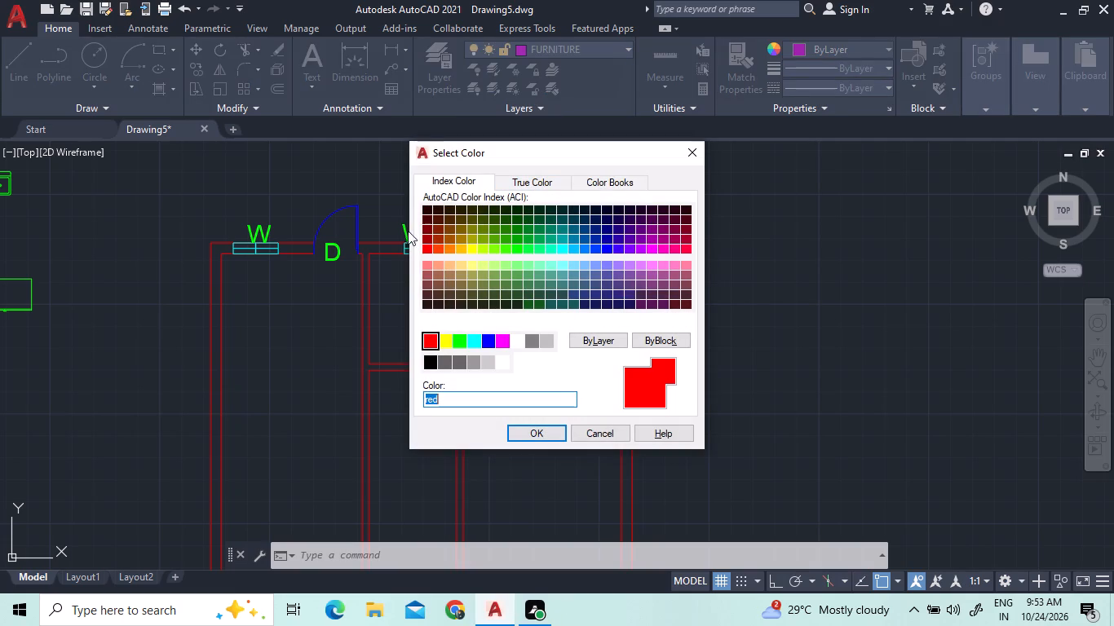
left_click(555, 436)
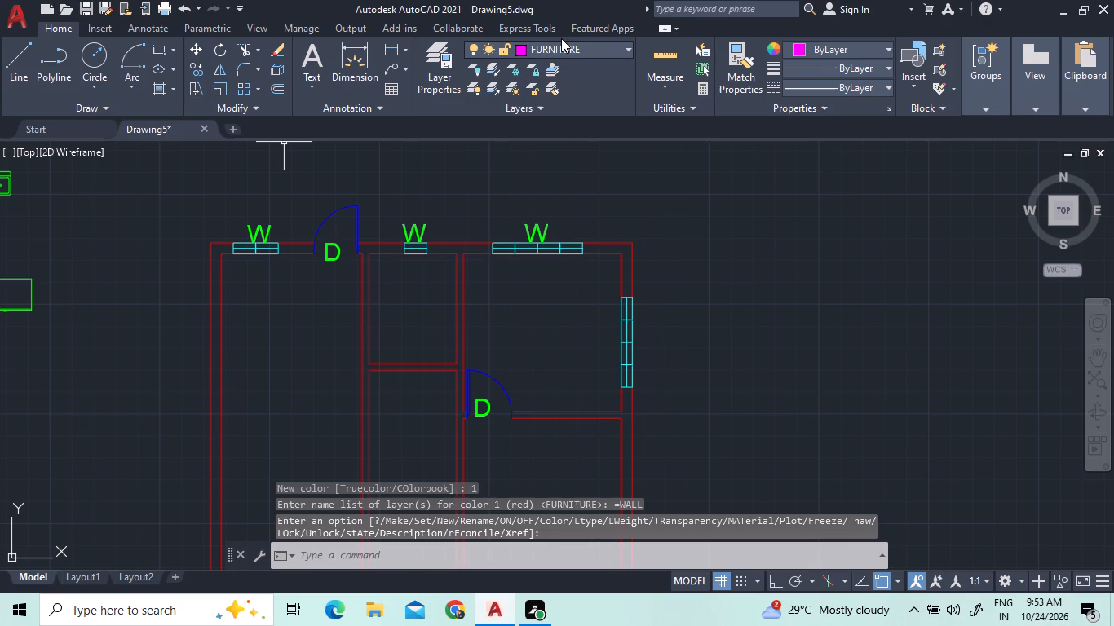
On layer WALL, start a stepped counter outline from the top-left room's inner wall between window and door, about 1.1 m down and 0.6 m left.
left_click(589, 46)
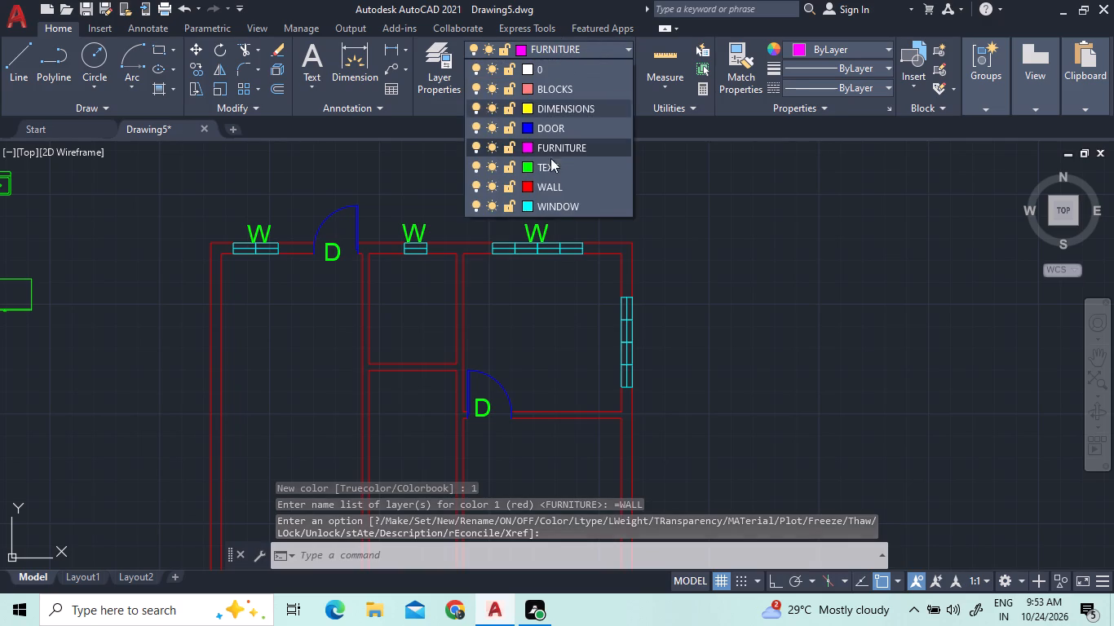
left_click(537, 190)
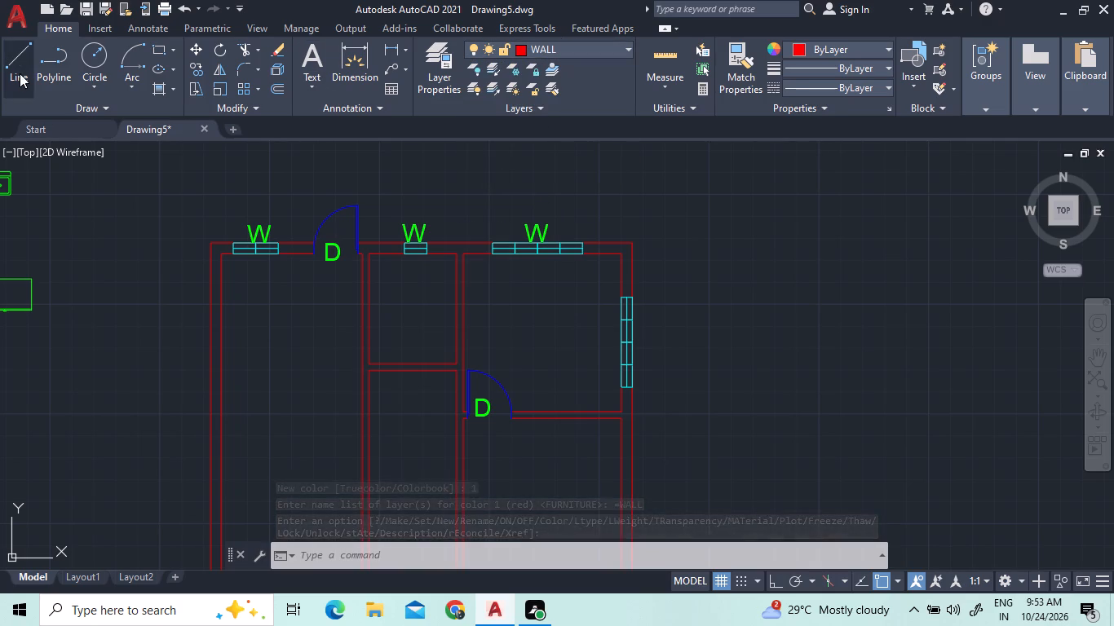
left_click(20, 73)
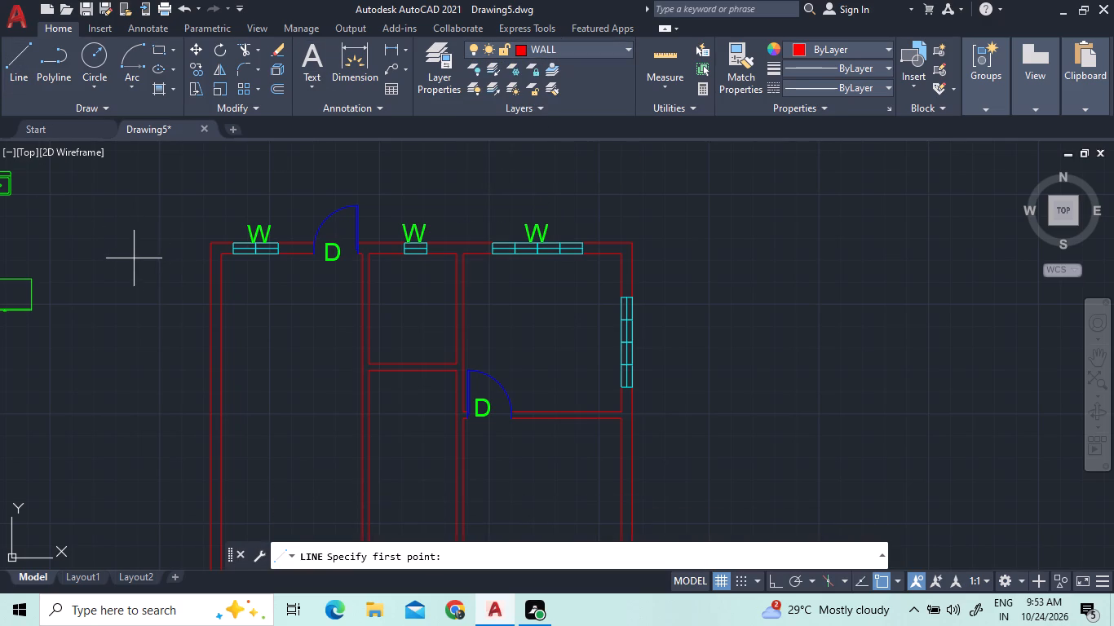
scroll(147, 258, "up", 2)
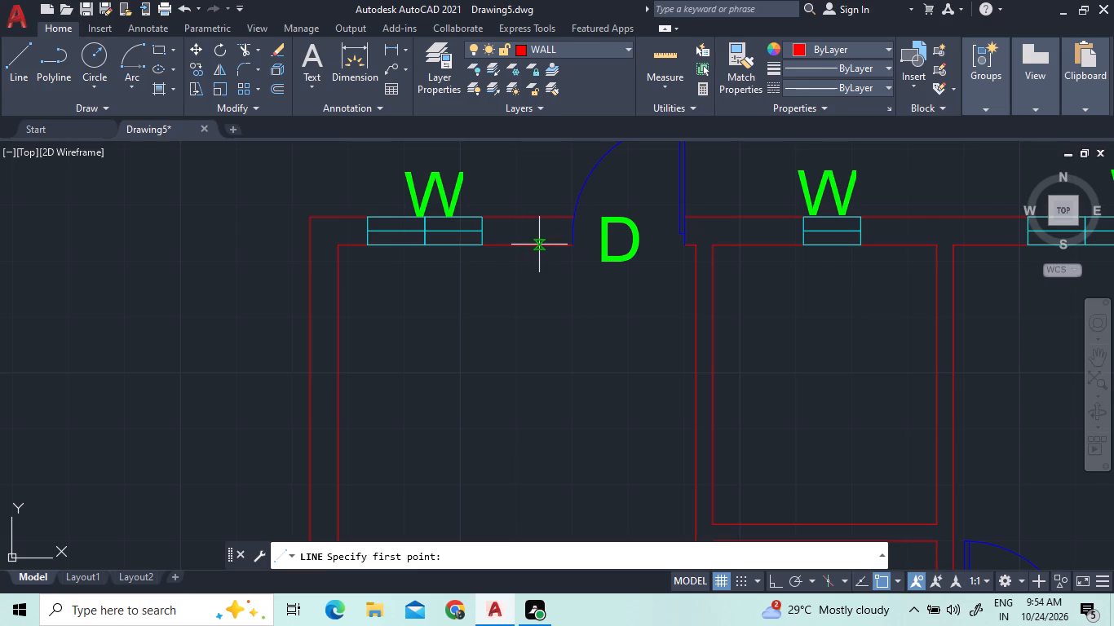
scroll(526, 253, "up", 2)
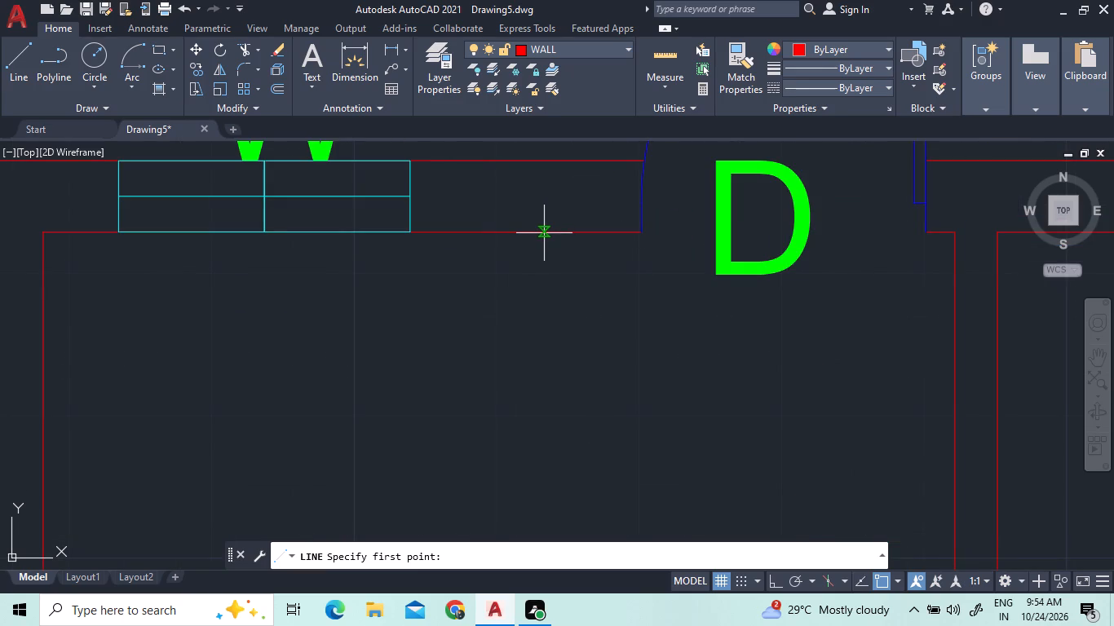
left_click(546, 232)
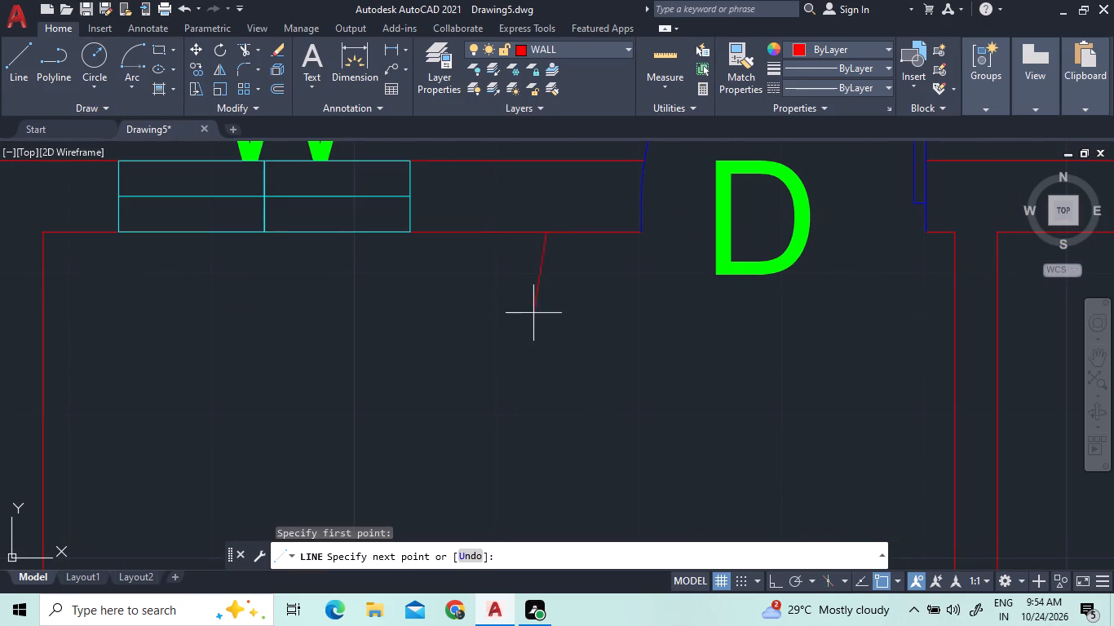
key("F8")
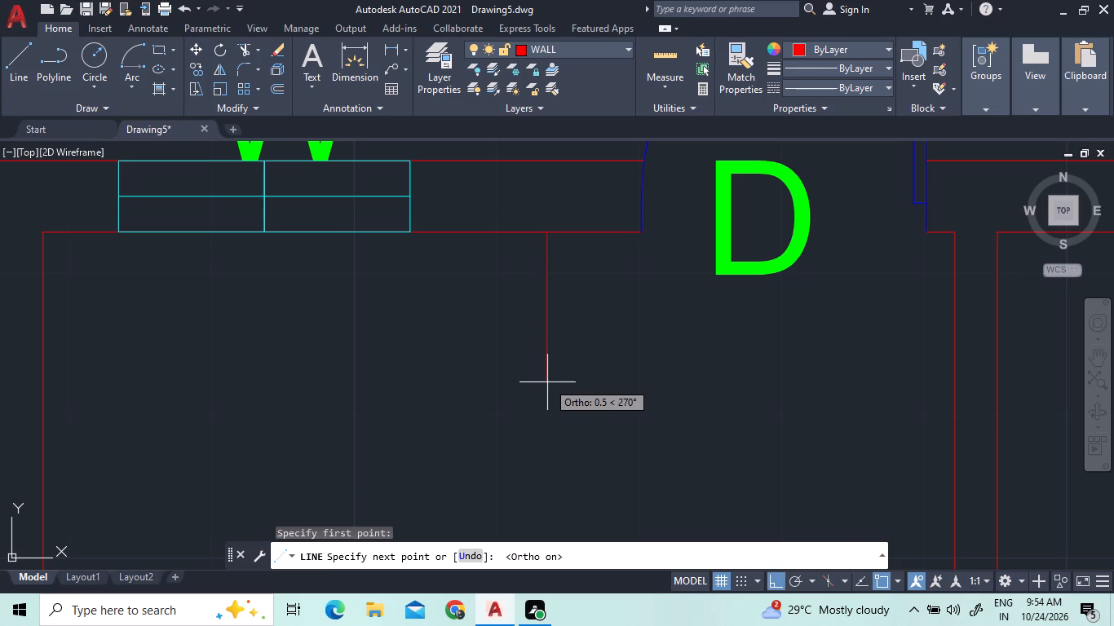
scroll(551, 364, "down", 2)
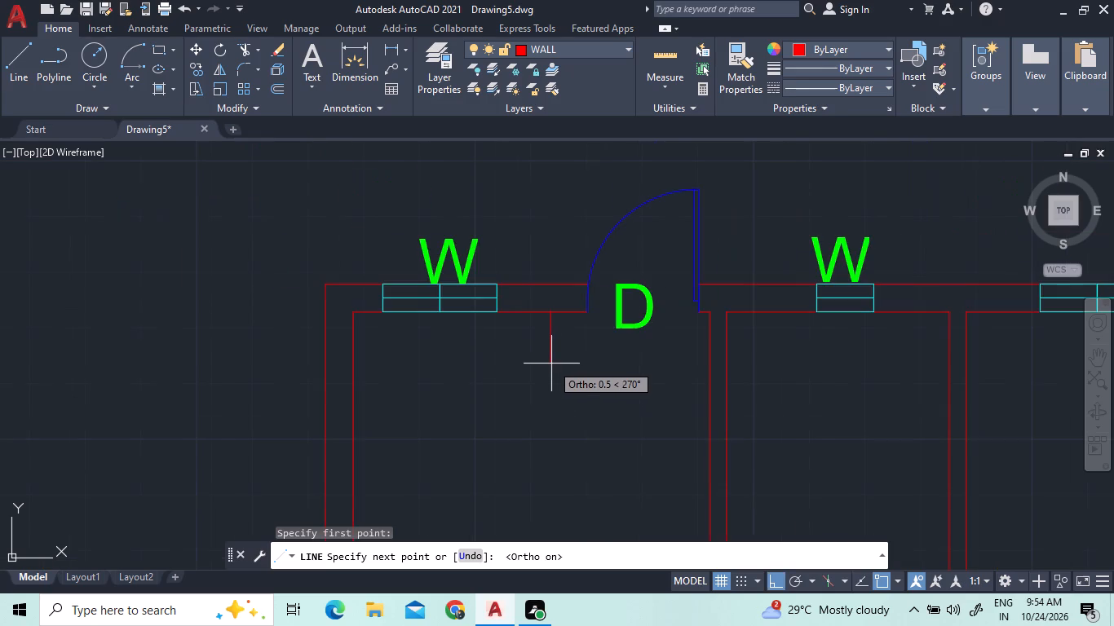
scroll(551, 377, "down", 2)
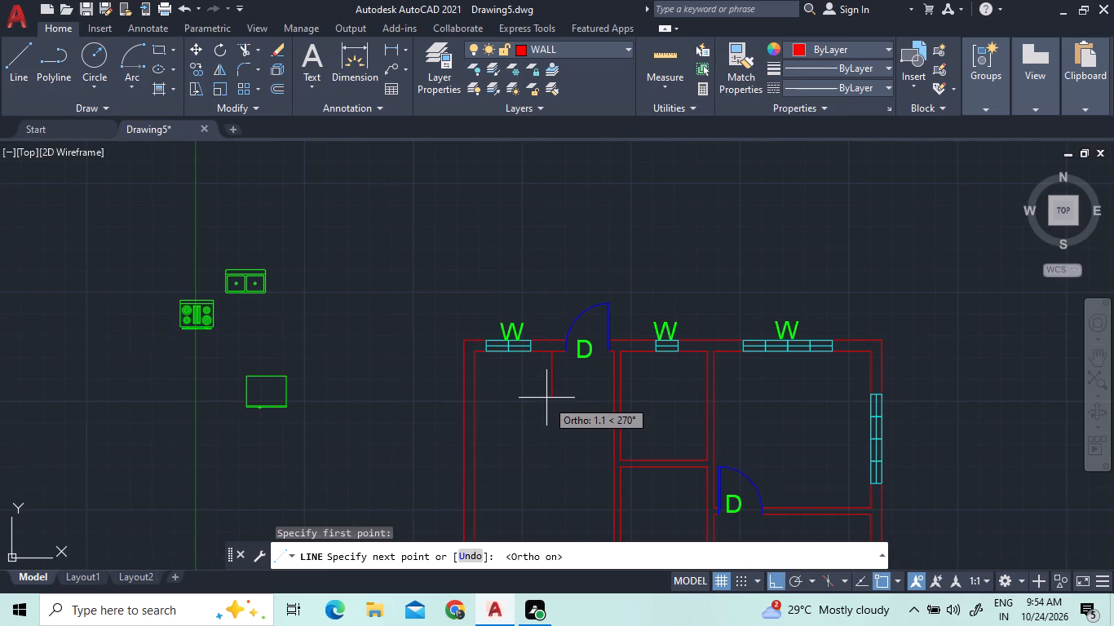
left_click(553, 396)
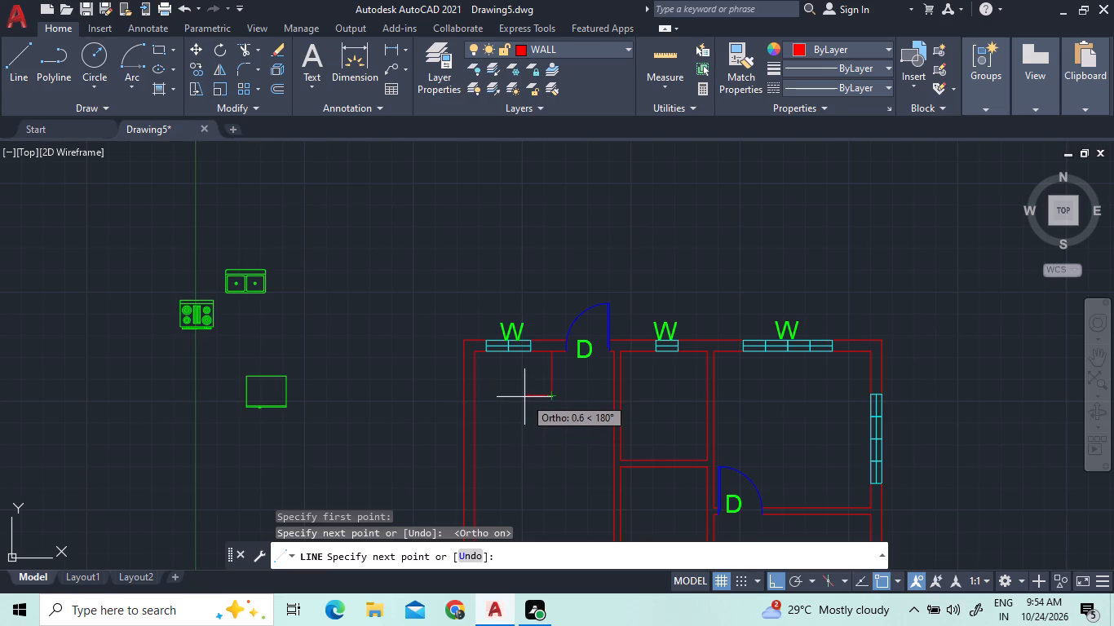
left_click(524, 397)
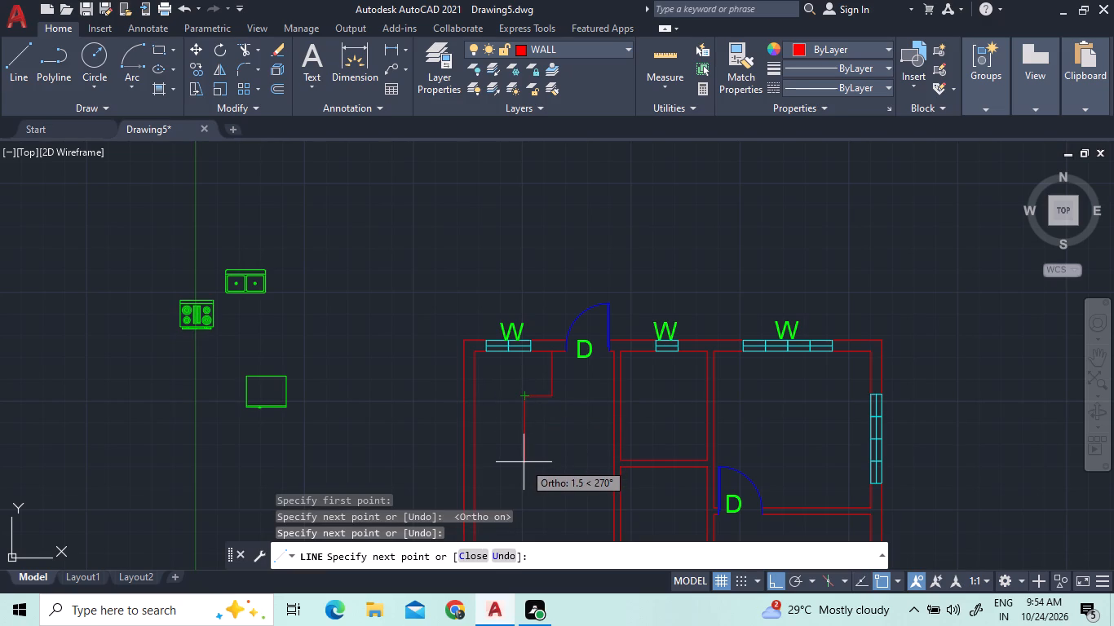
Continue the counter outline about 1.5 m down, 0.9 m right and a short way down, and end it at the room's left inner wall.
scroll(522, 462, "down", 1)
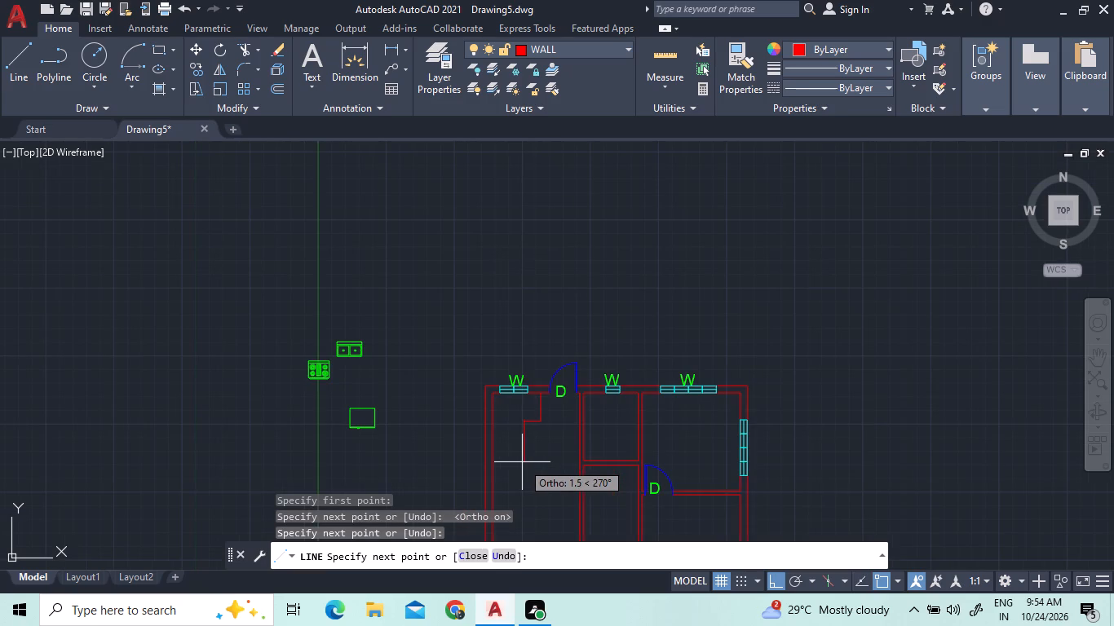
left_click(522, 462)
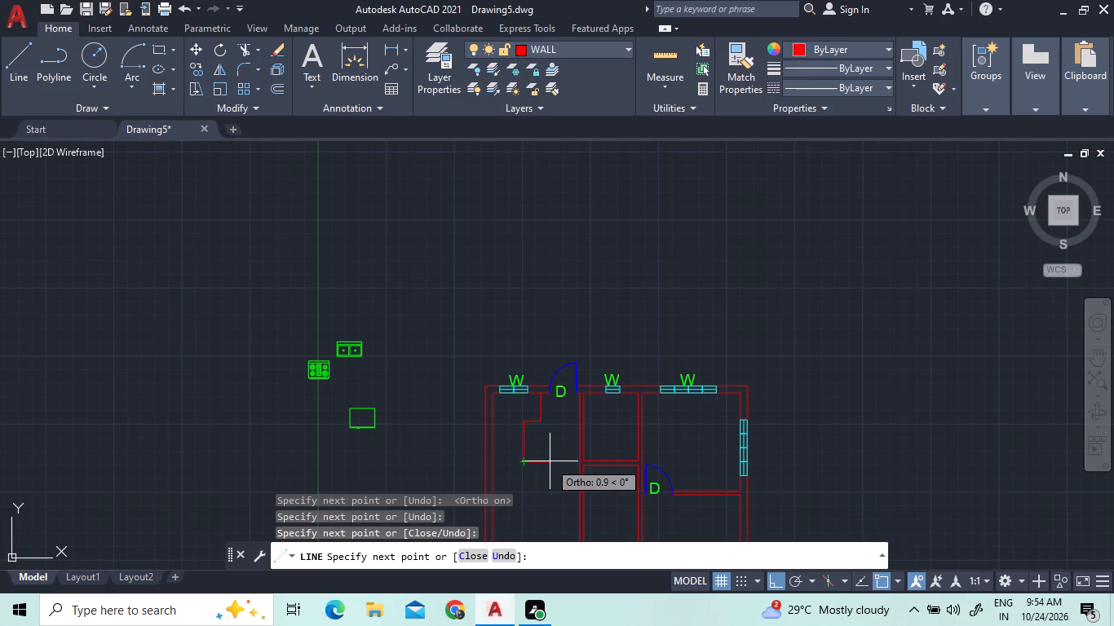
left_click(550, 461)
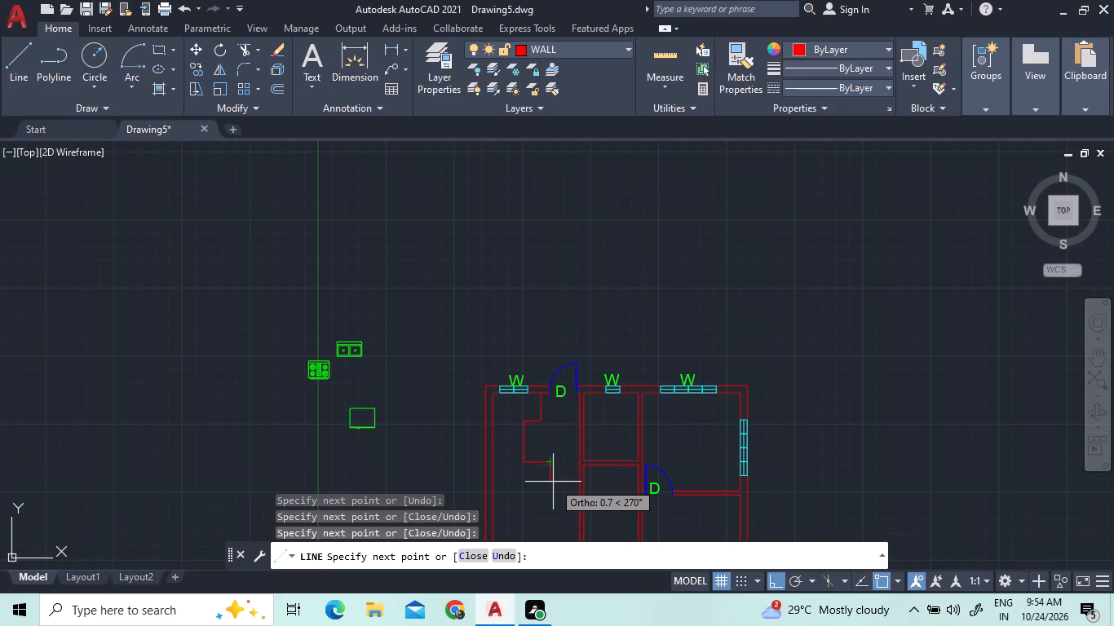
left_click(547, 477)
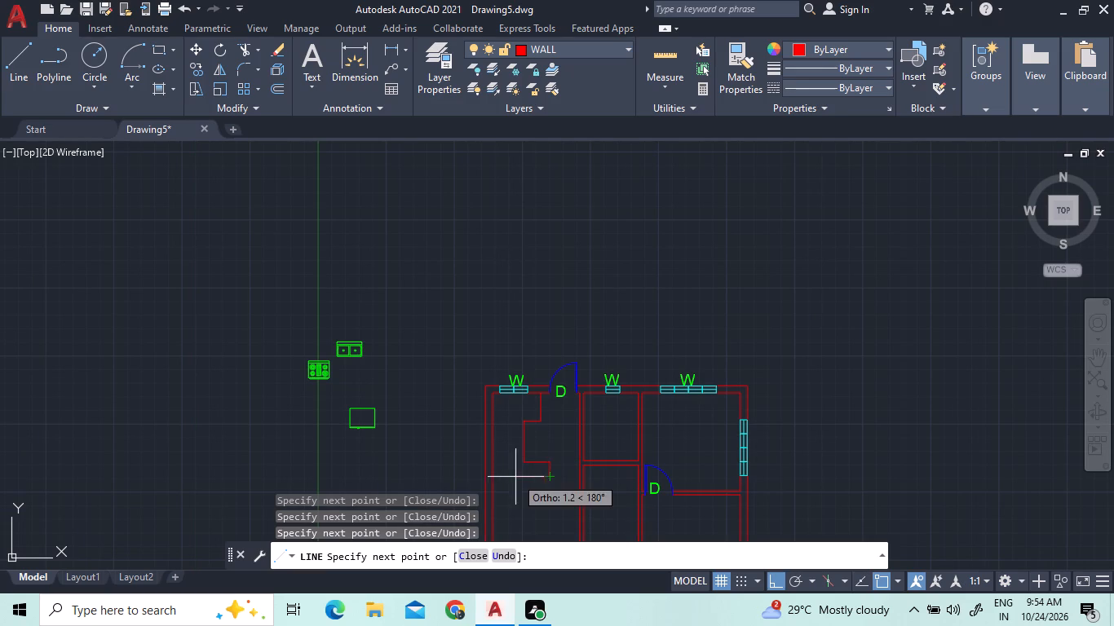
scroll(491, 478, "up", 2)
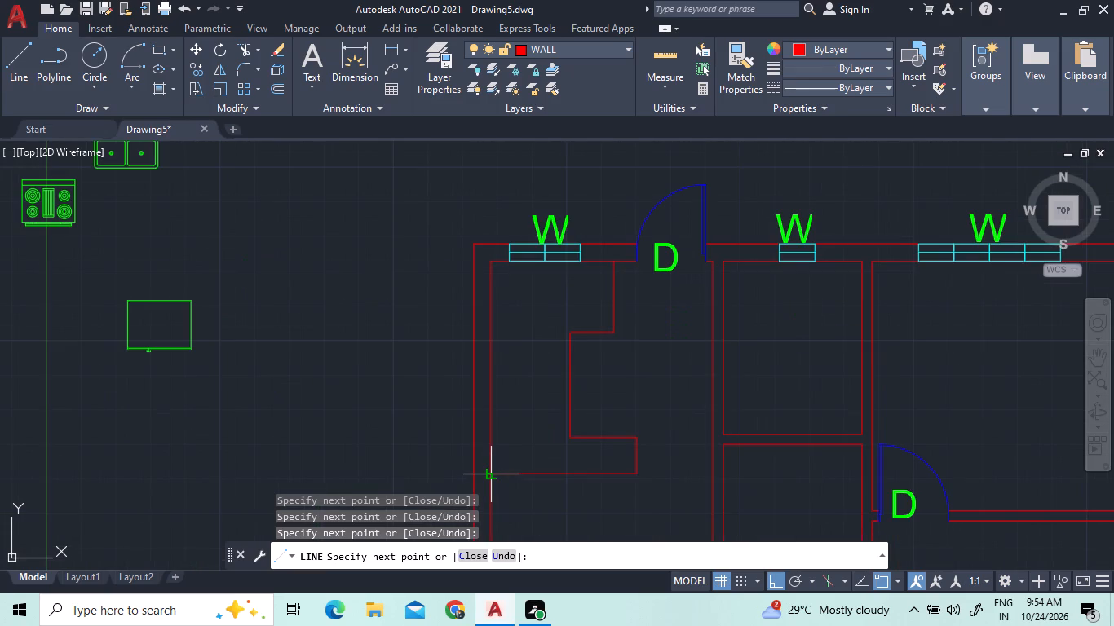
left_click(492, 478)
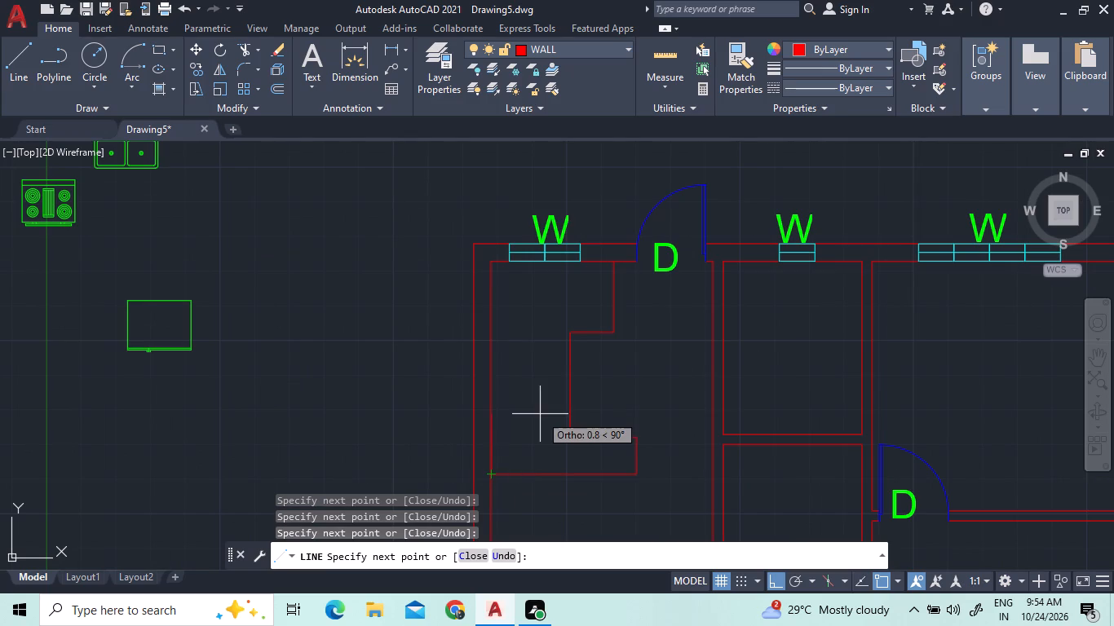
right_click(540, 410)
left_click(595, 210)
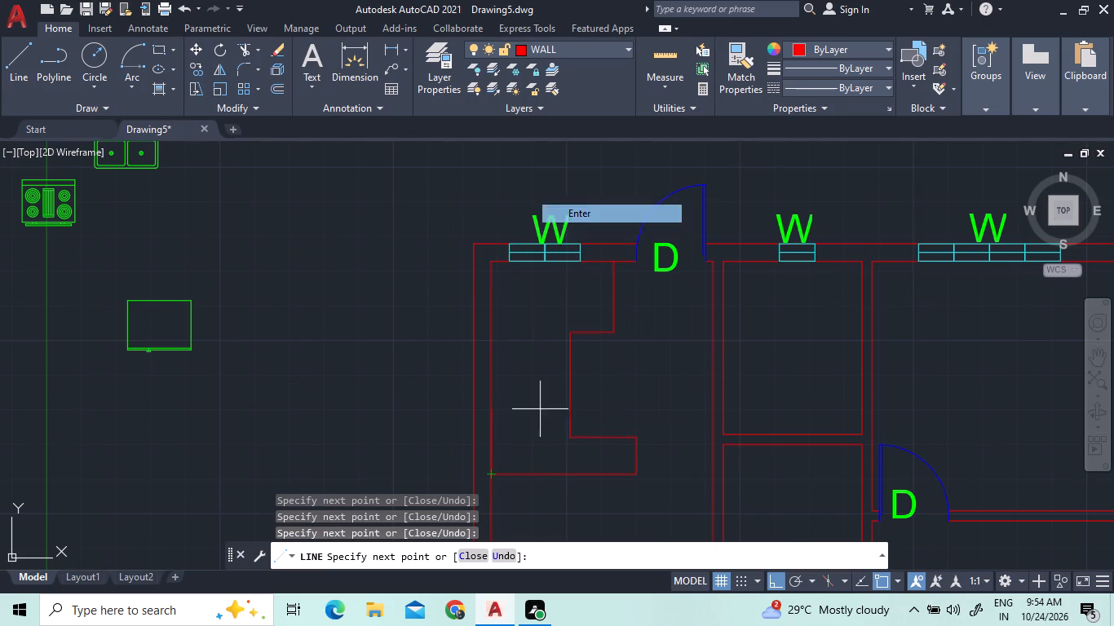
Round off the counter's free end with a Fillet between its two parallel edges and delete the short straight end line.
left_click(255, 70)
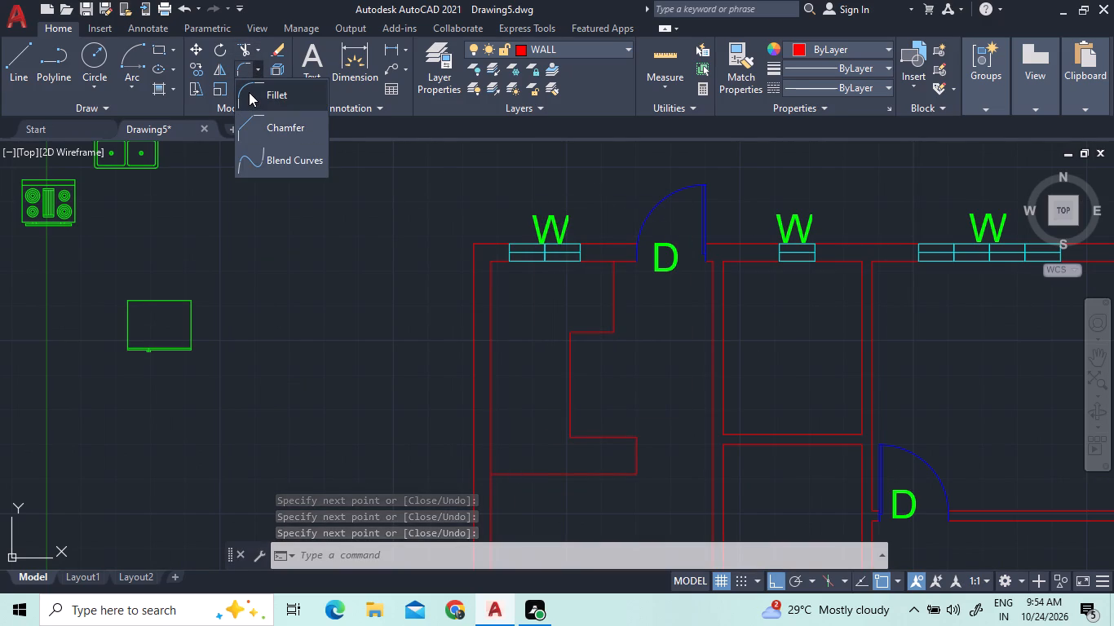
left_click(249, 92)
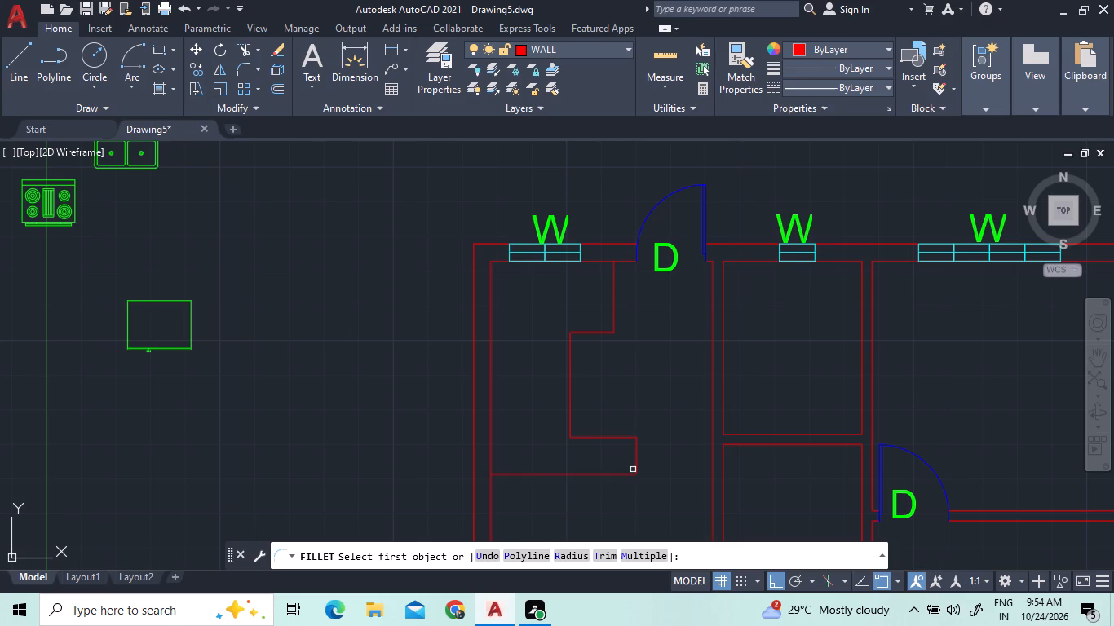
left_click(629, 475)
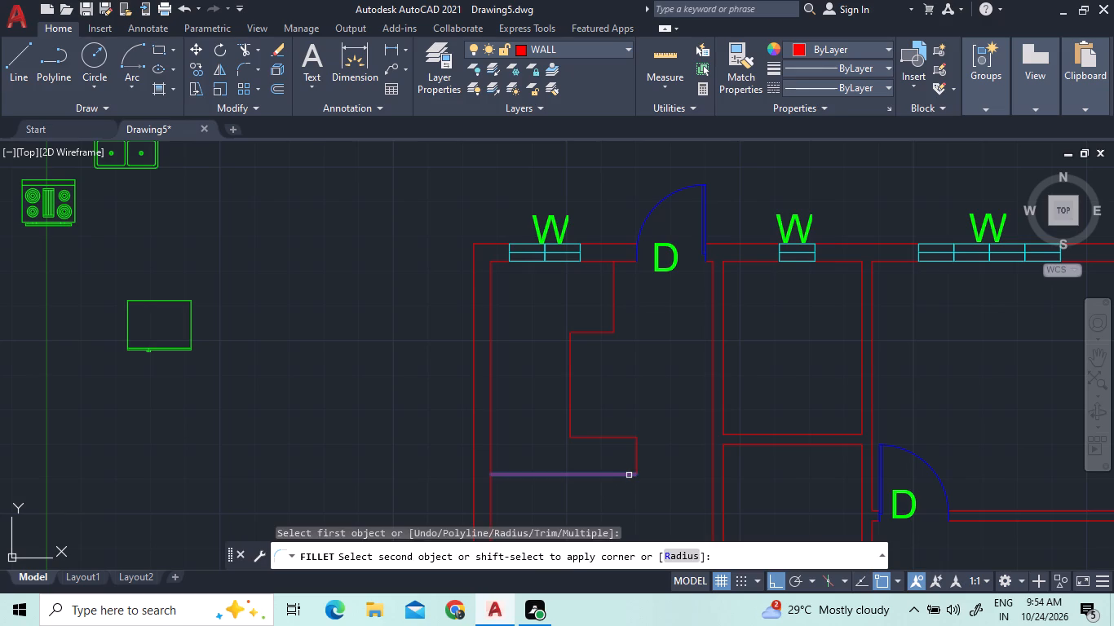
left_click(630, 439, "shift")
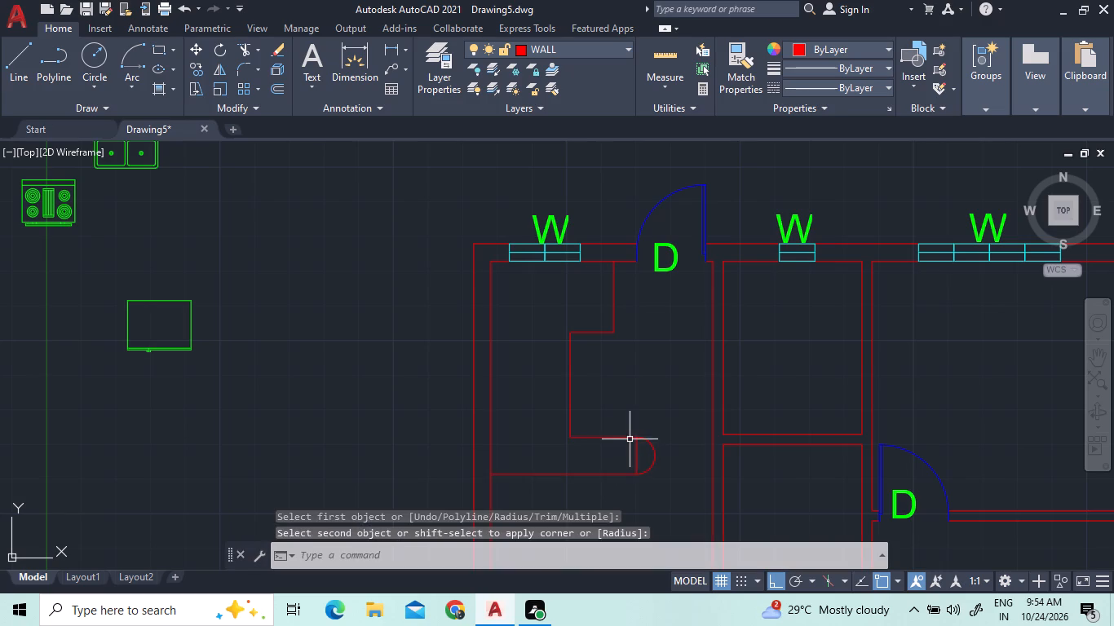
left_click(637, 450)
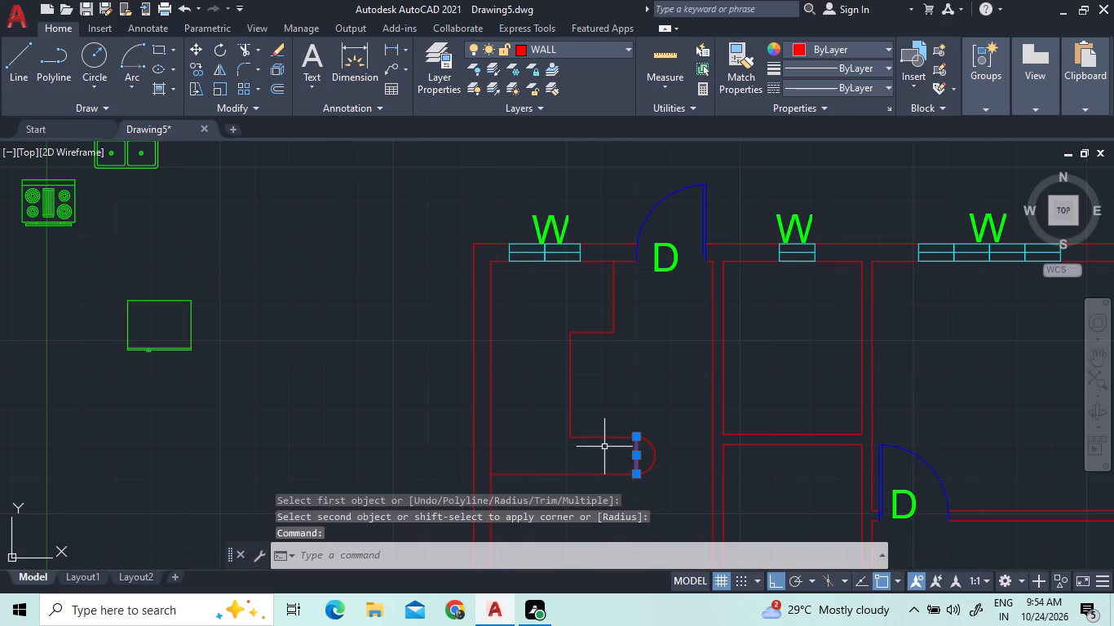
key("Delete")
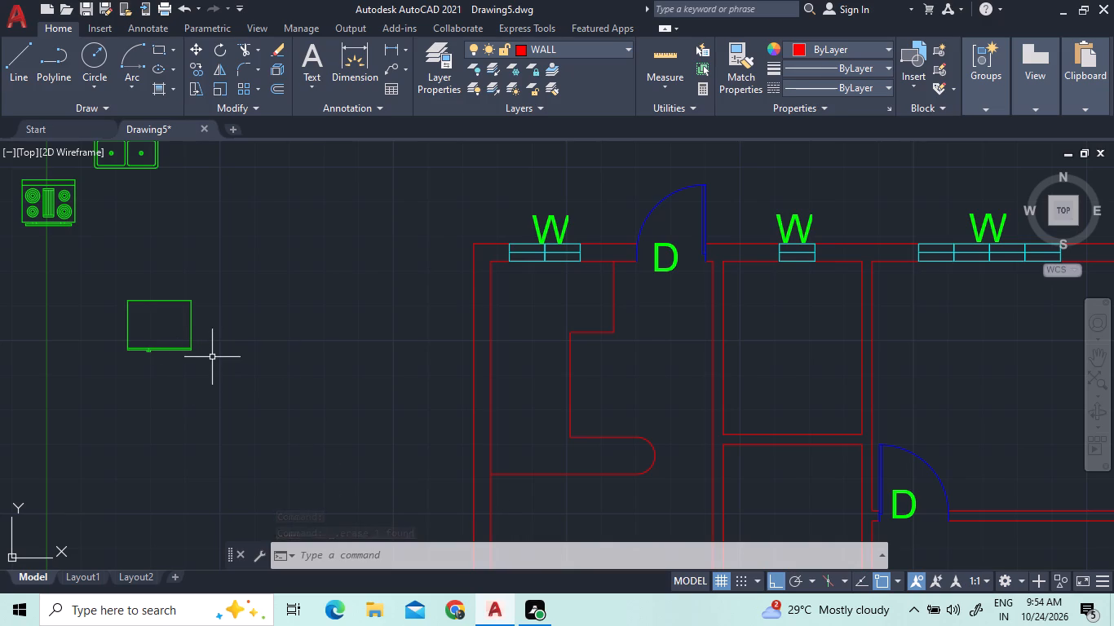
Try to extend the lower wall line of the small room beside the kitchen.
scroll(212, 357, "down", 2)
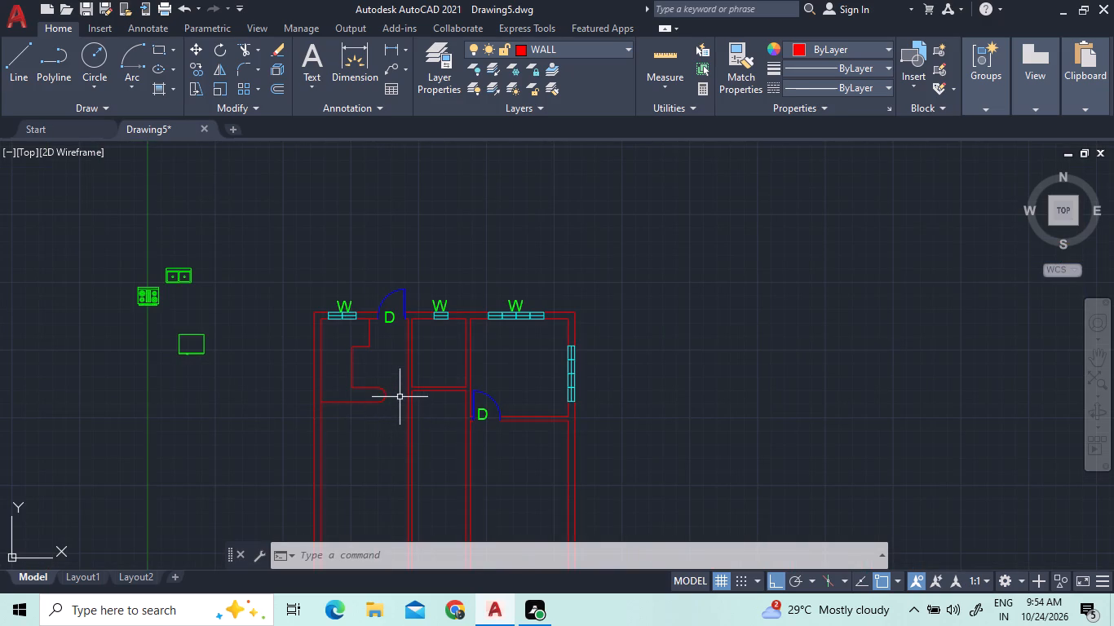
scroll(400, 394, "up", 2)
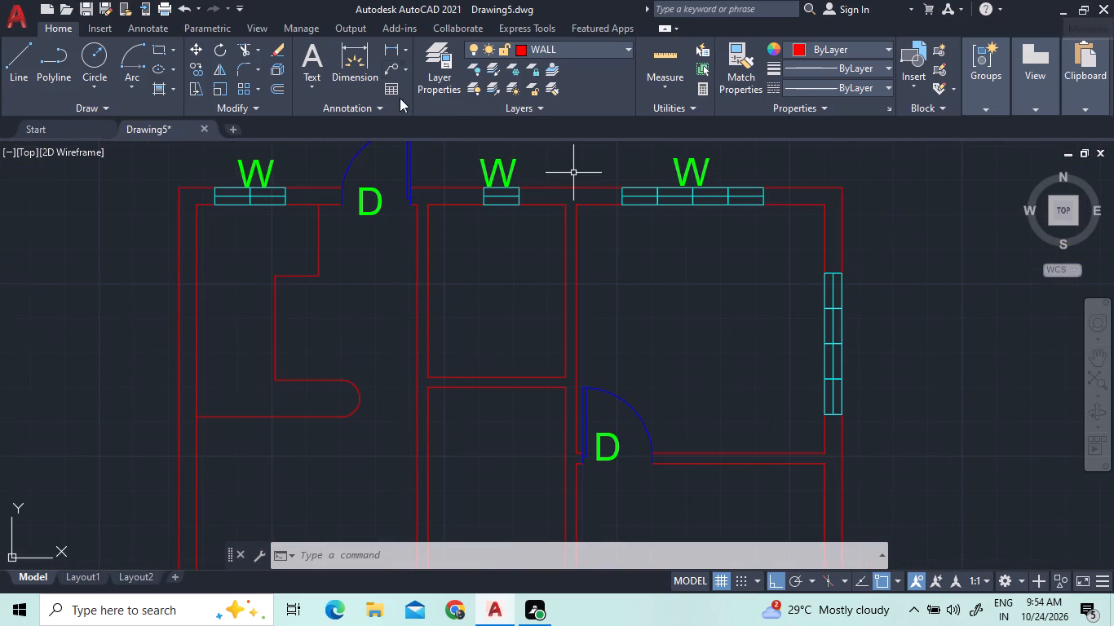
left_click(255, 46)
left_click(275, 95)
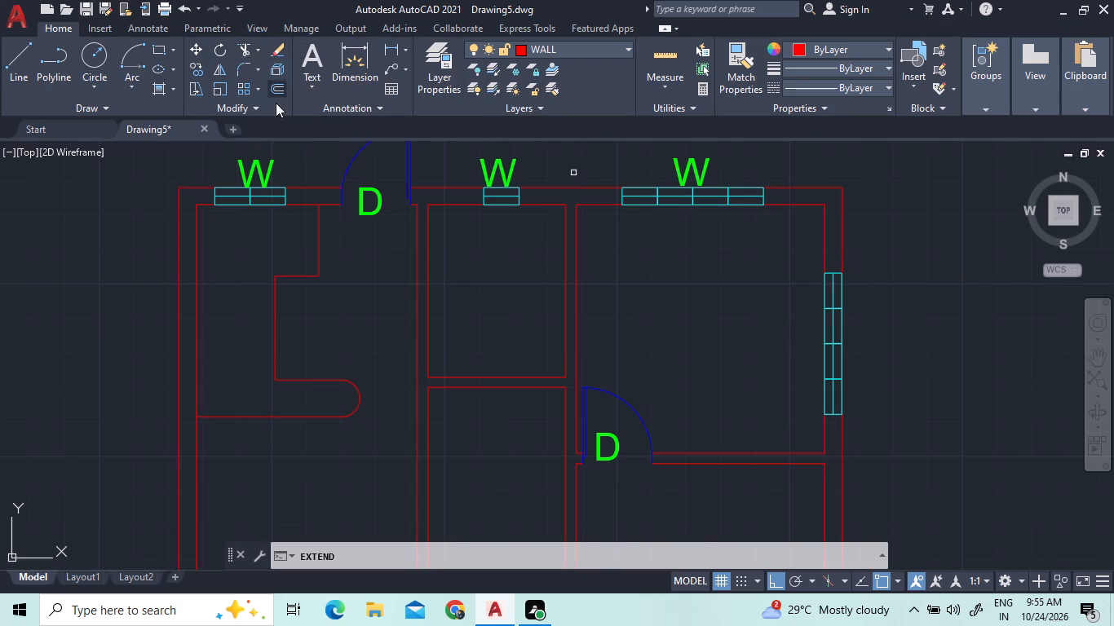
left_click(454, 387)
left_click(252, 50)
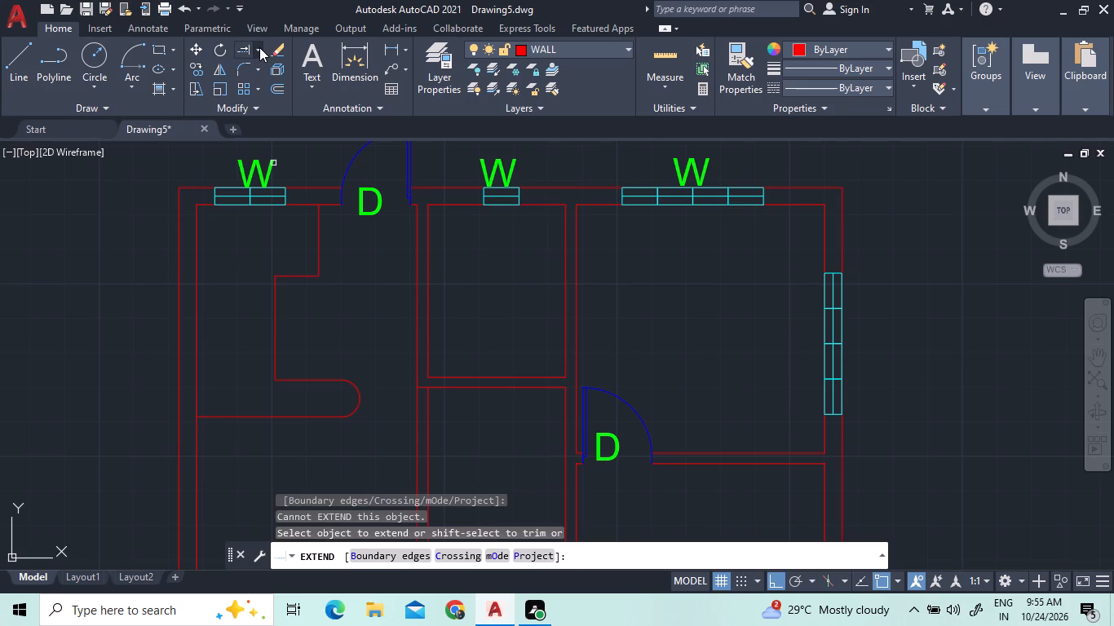
Trim away both vertical partition wall lines between kitchen and neighbouring space below the small room's lower wall.
left_click(259, 47)
left_click(263, 77)
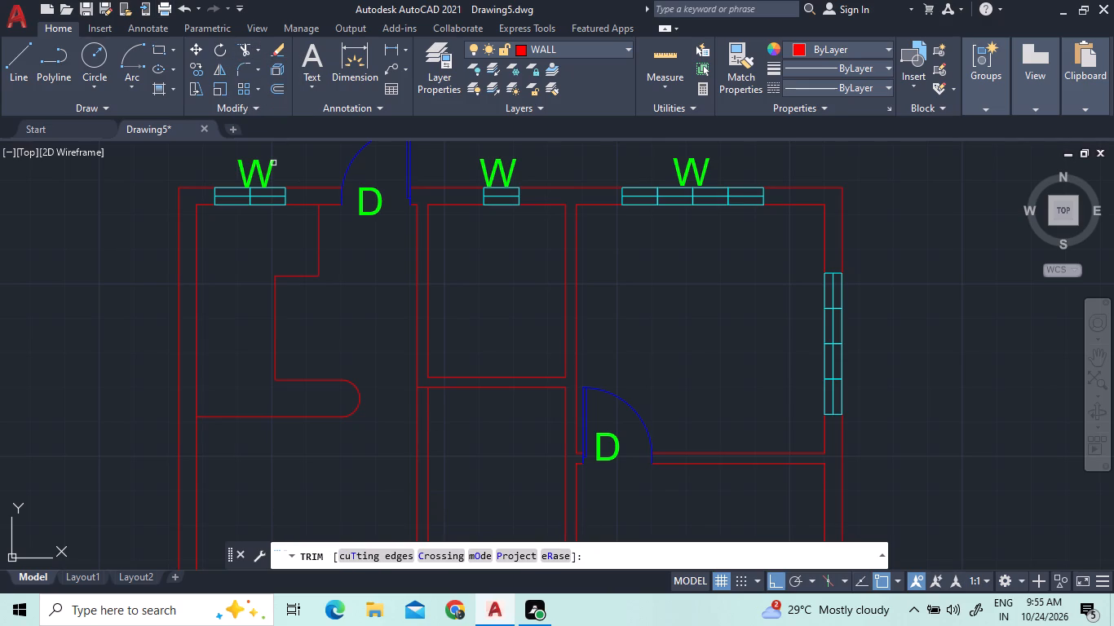
left_click(419, 403)
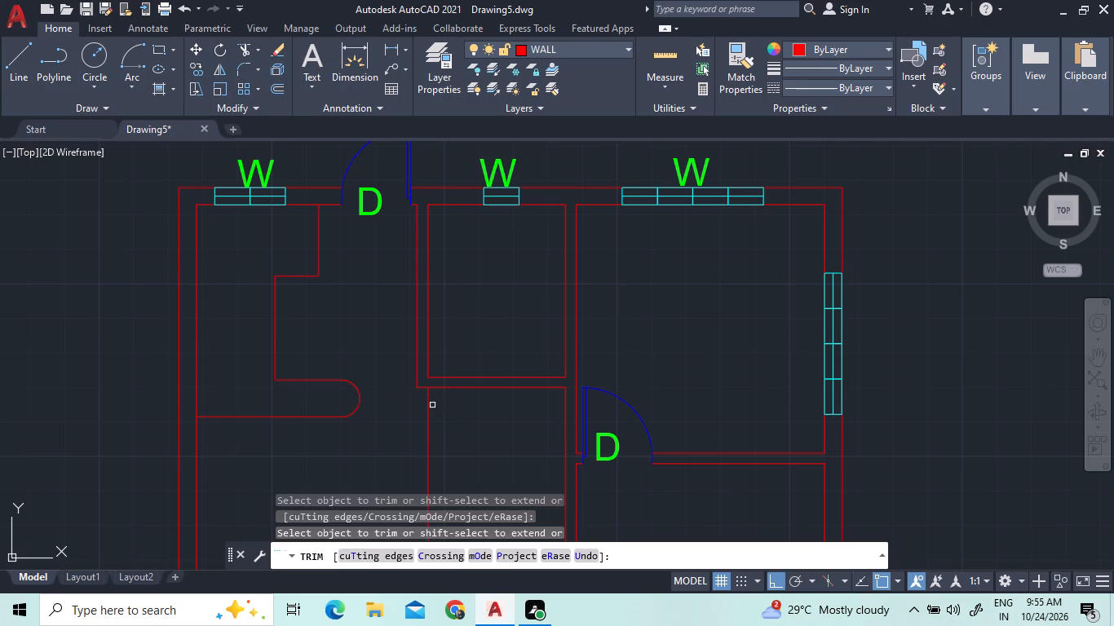
left_click(427, 404)
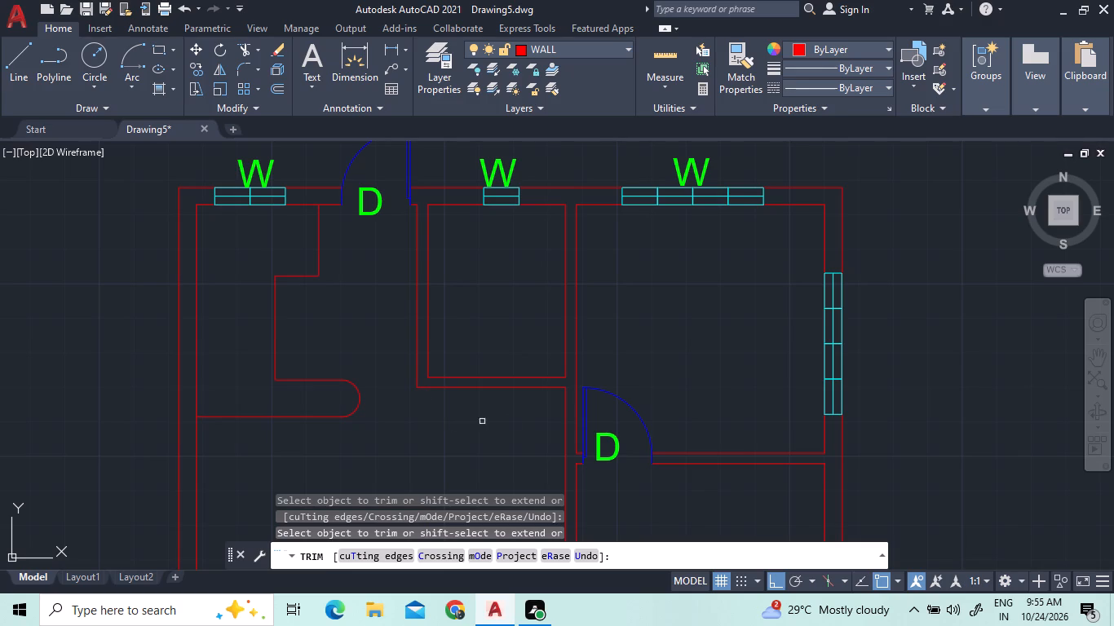
right_click(671, 348)
left_click(702, 360)
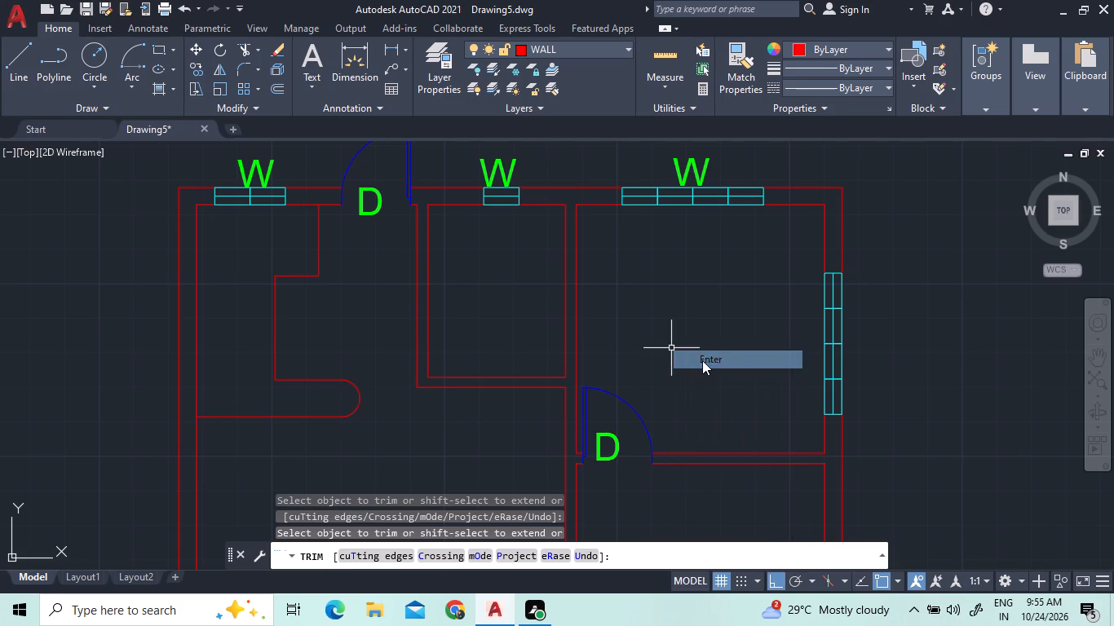
Turn ortho off and move the double sink block onto the counter just below the kitchen window.
scroll(445, 387, "down", 2)
scroll(174, 271, "up", 1)
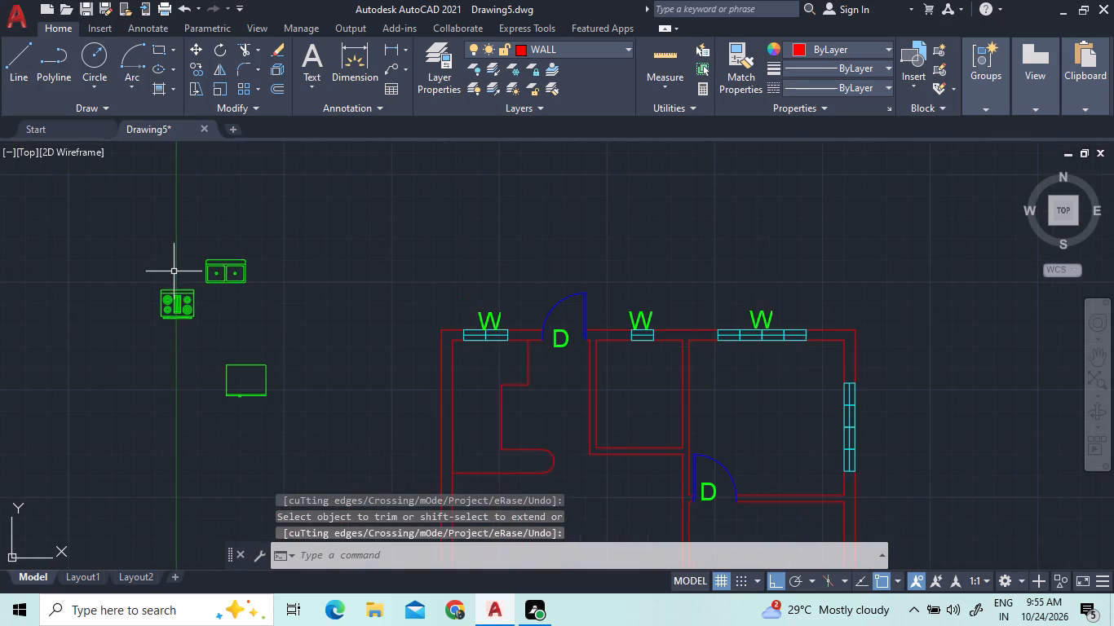
left_click(232, 279)
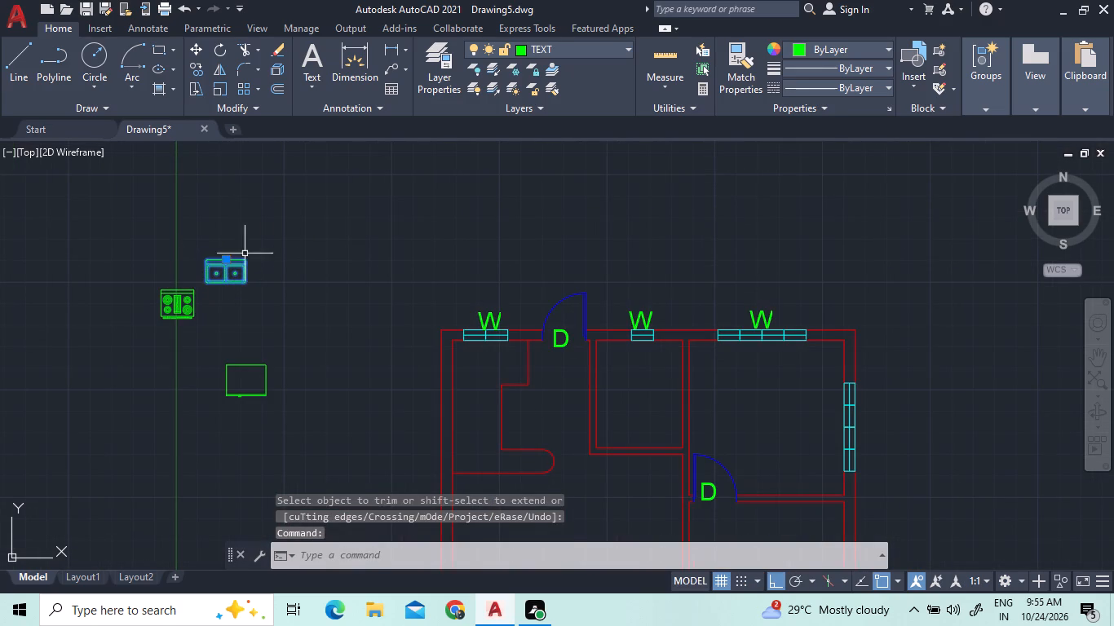
right_click(268, 237)
left_click(307, 311)
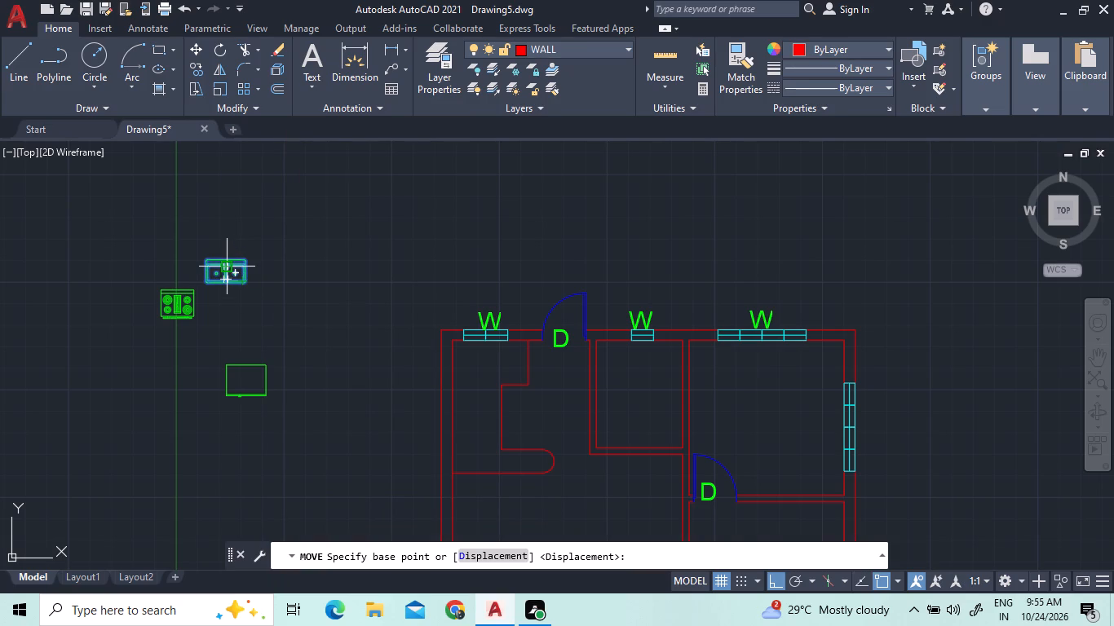
left_click(225, 271)
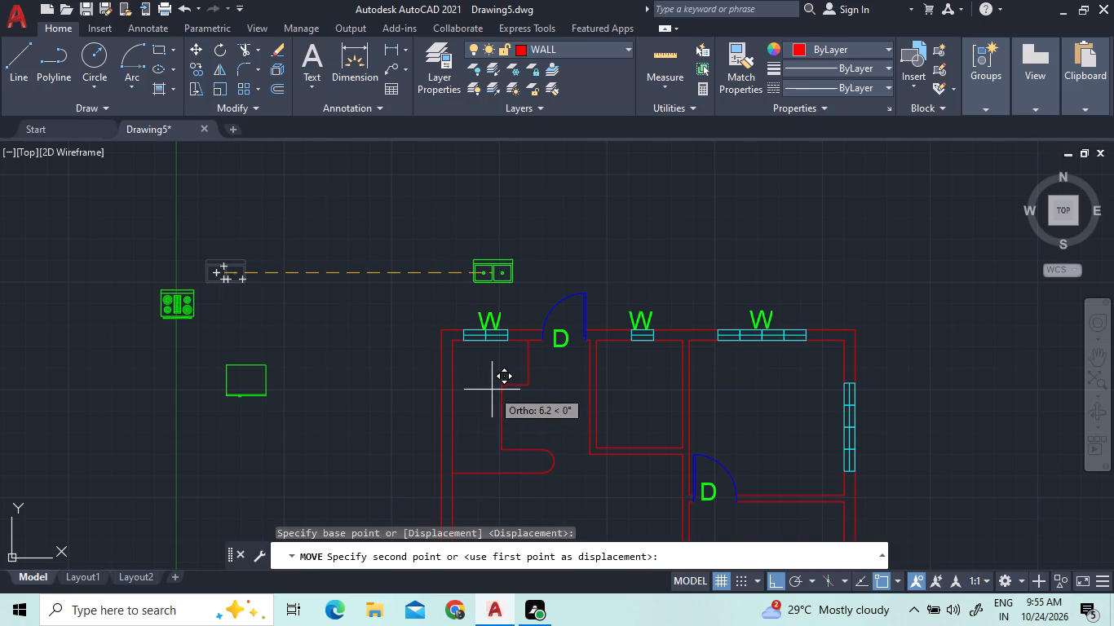
key("F8")
scroll(490, 371, "up", 2)
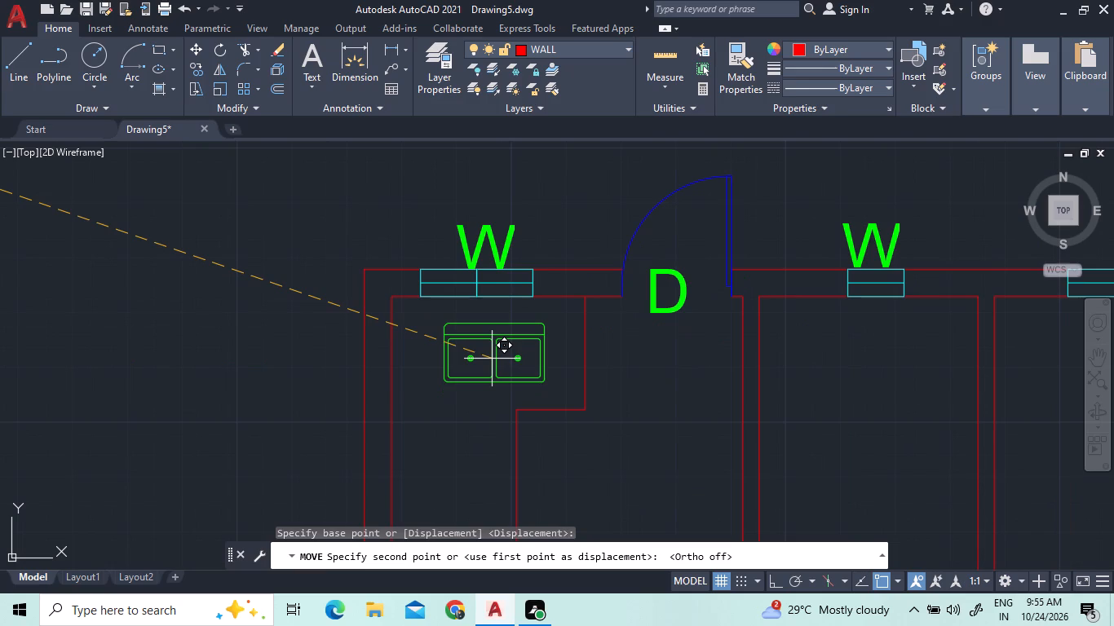
scroll(492, 359, "up", 2)
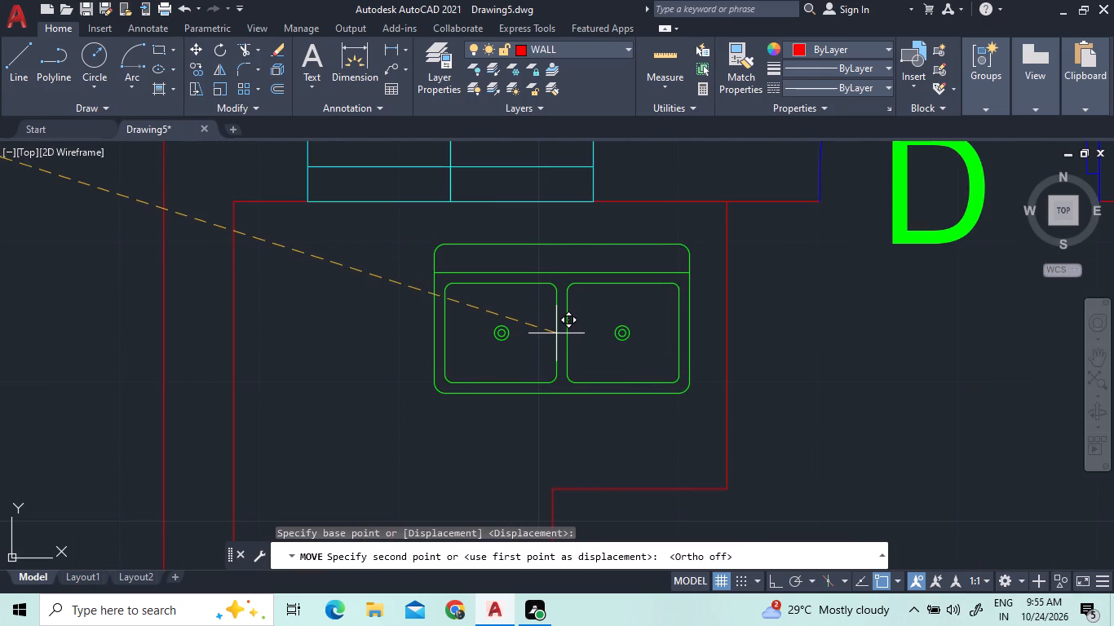
left_click(555, 347)
Rotate the range block about 90° counterclockwise so that its front faces right.
scroll(571, 337, "down", 3)
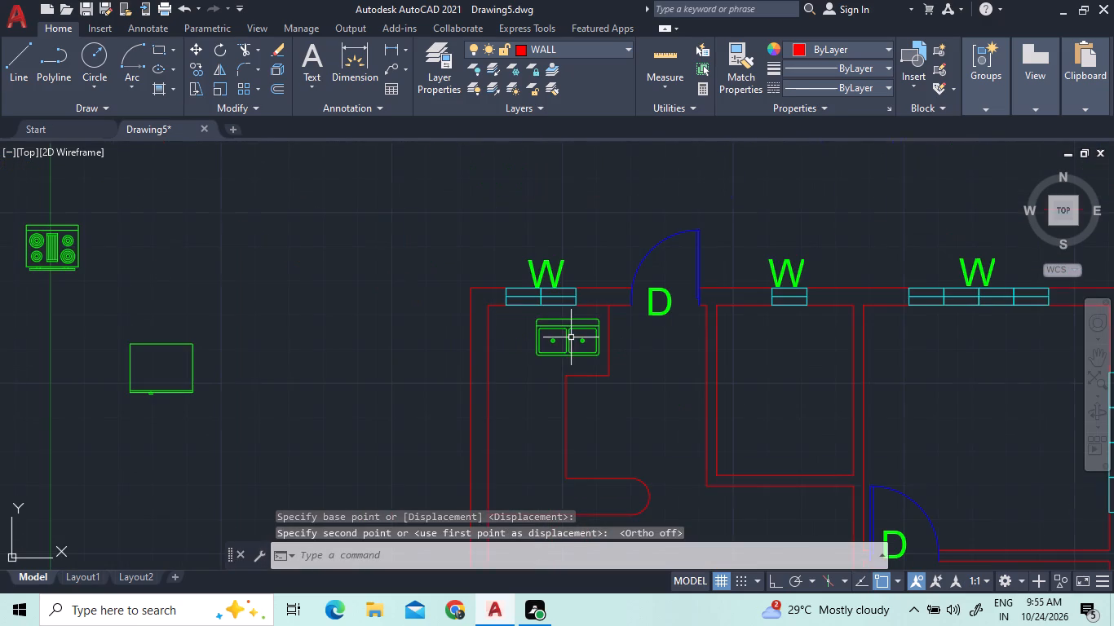
left_click(46, 249)
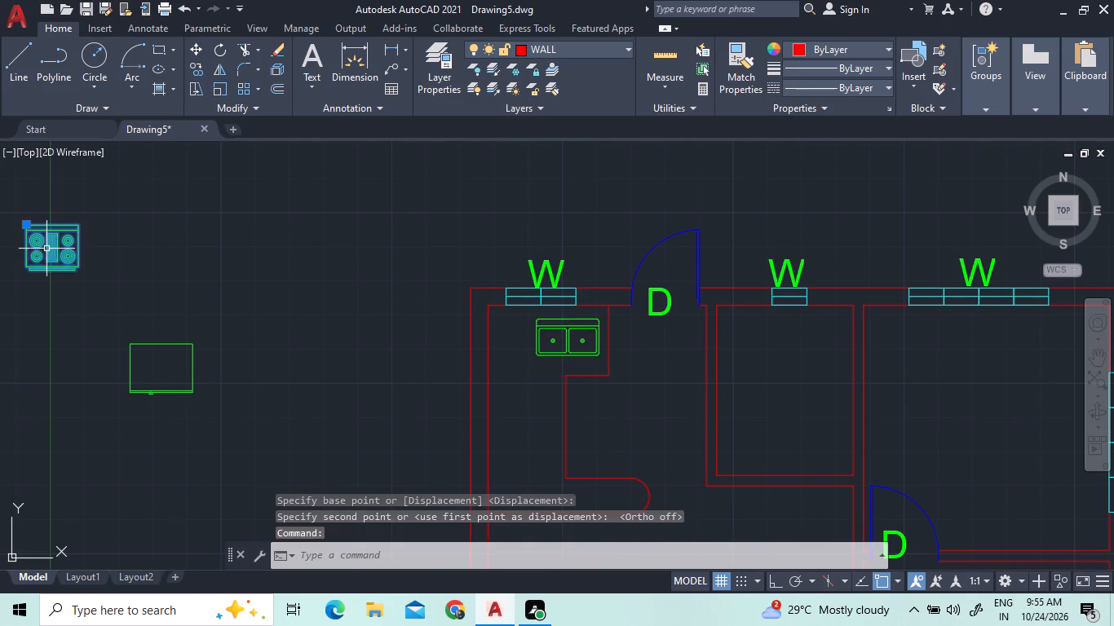
right_click_drag(84, 267, 95, 266)
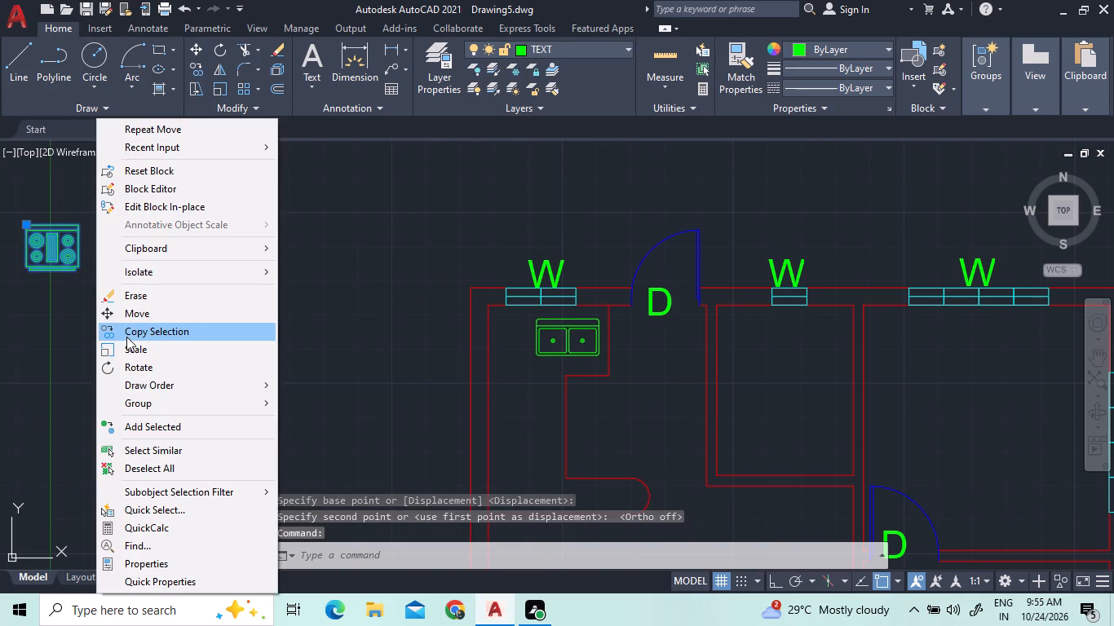
left_click(133, 364)
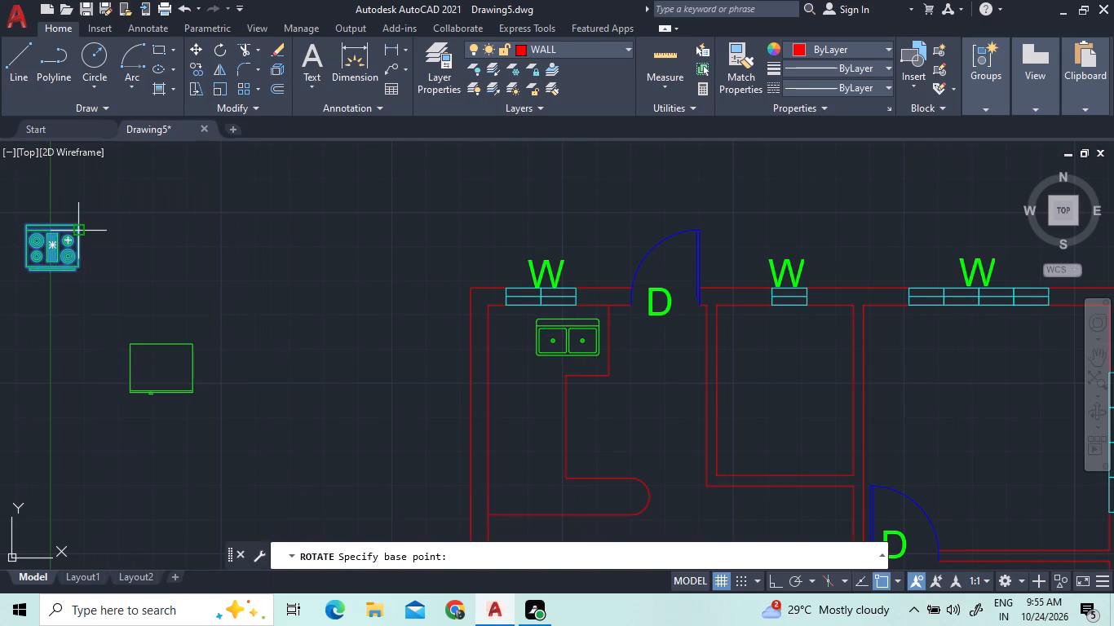
scroll(77, 273, "up", 2)
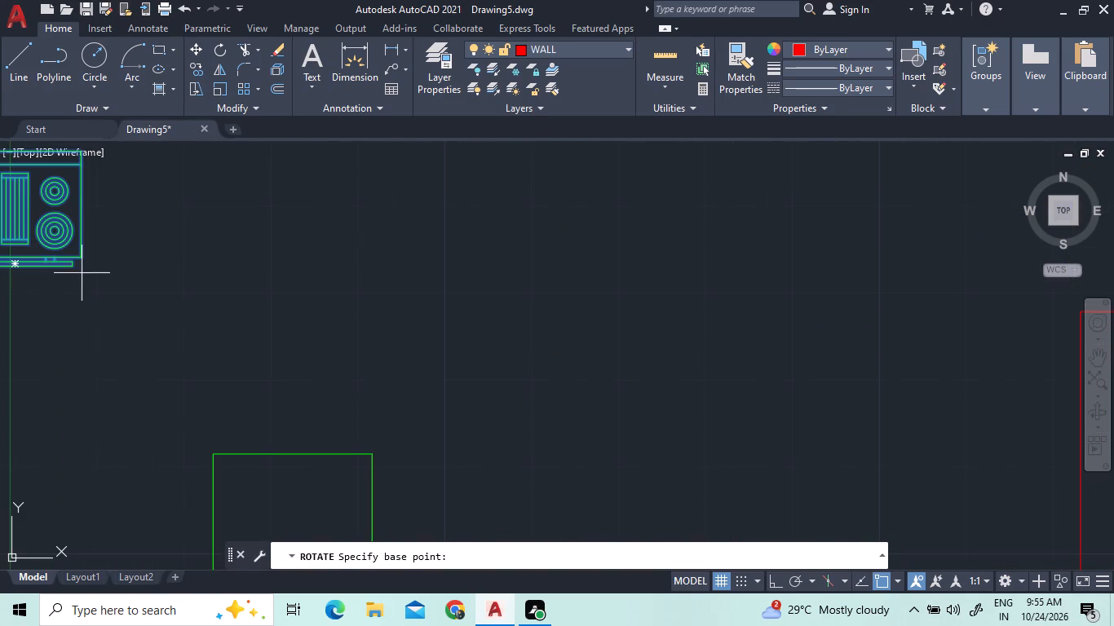
left_click(69, 264)
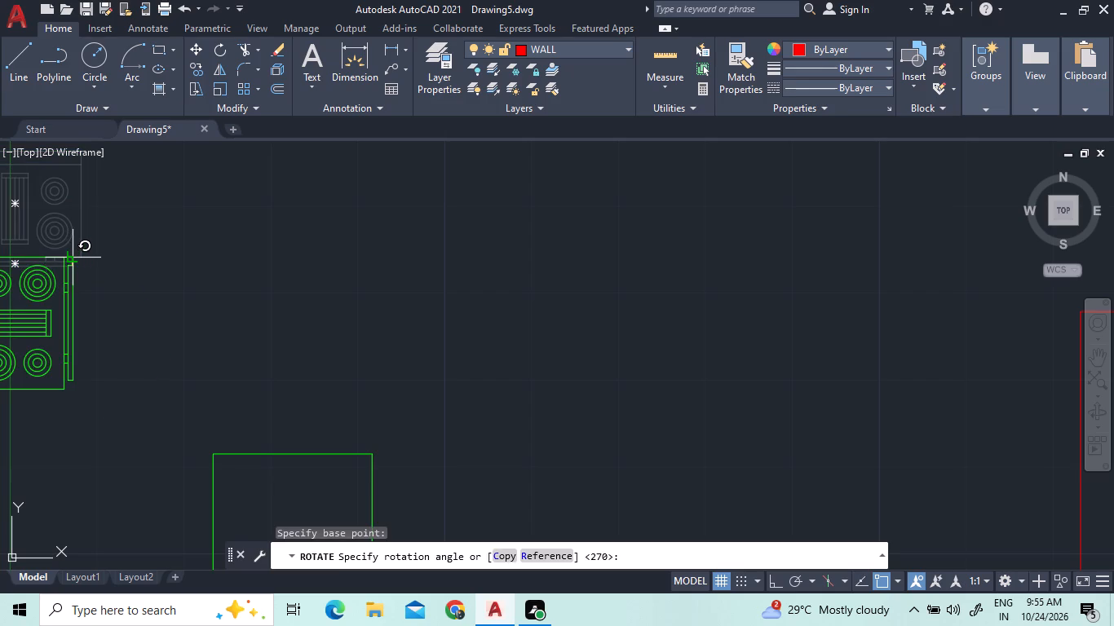
scroll(72, 252, "down", 3)
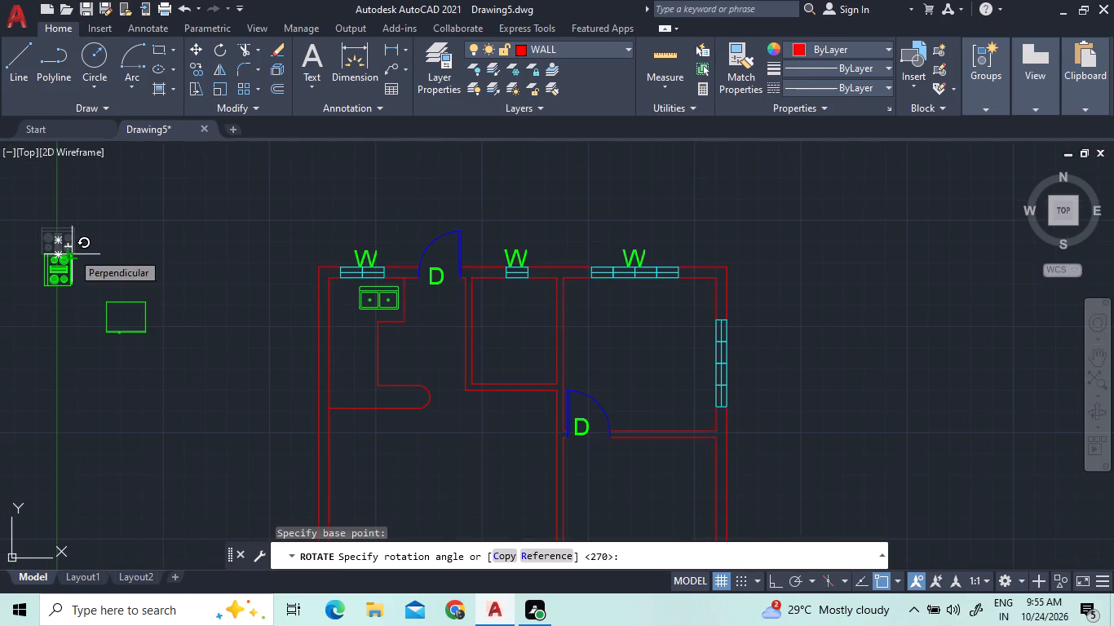
left_click(72, 252)
Move the rotated range block onto the counter, close to the kitchen's left inner wall and below the sink.
left_click(68, 267)
right_click(68, 265)
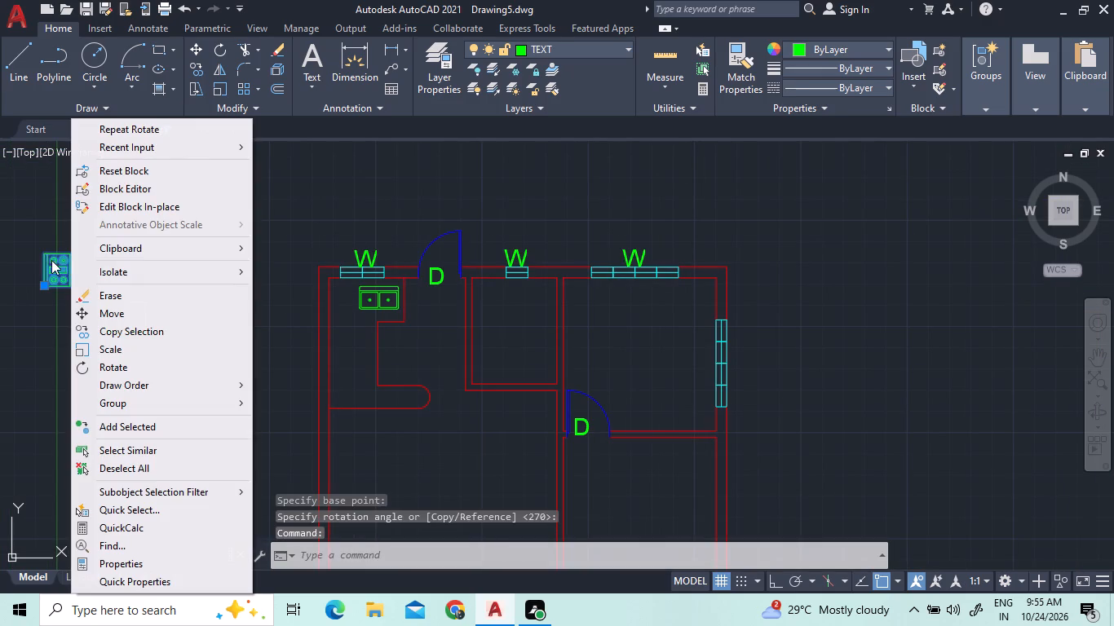
left_click(110, 314)
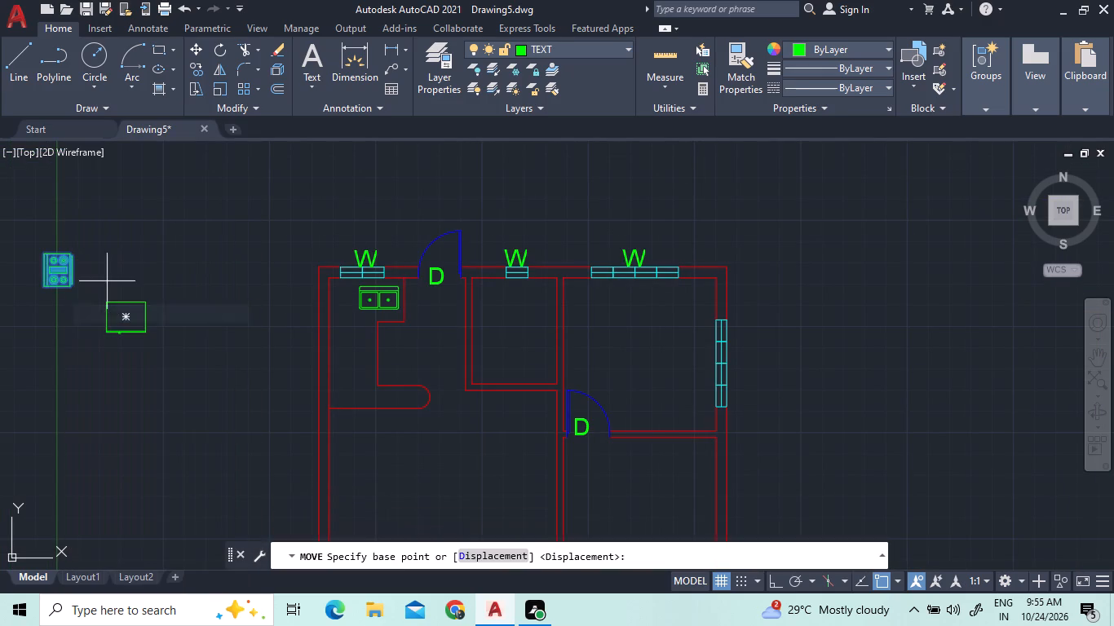
left_click(60, 271)
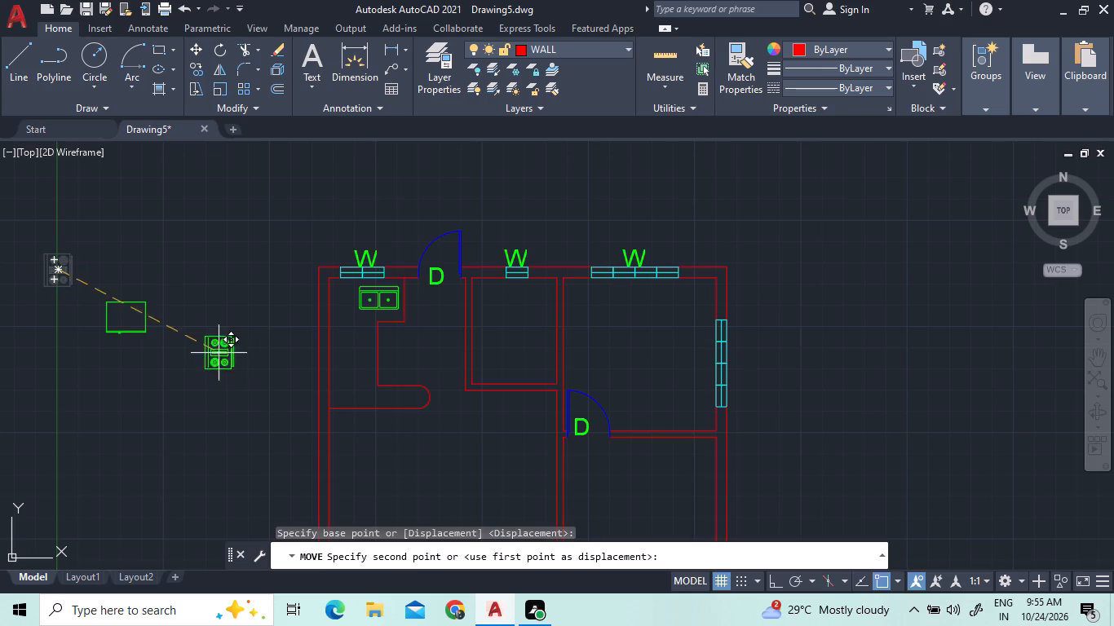
scroll(338, 352, "up", 2)
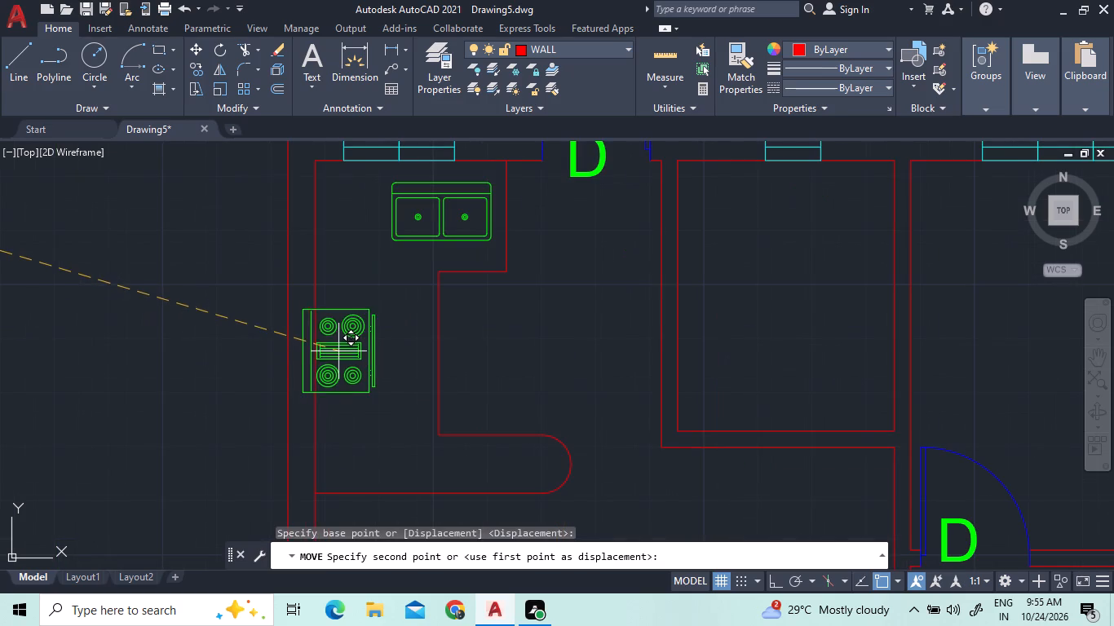
scroll(373, 350, "up", 1)
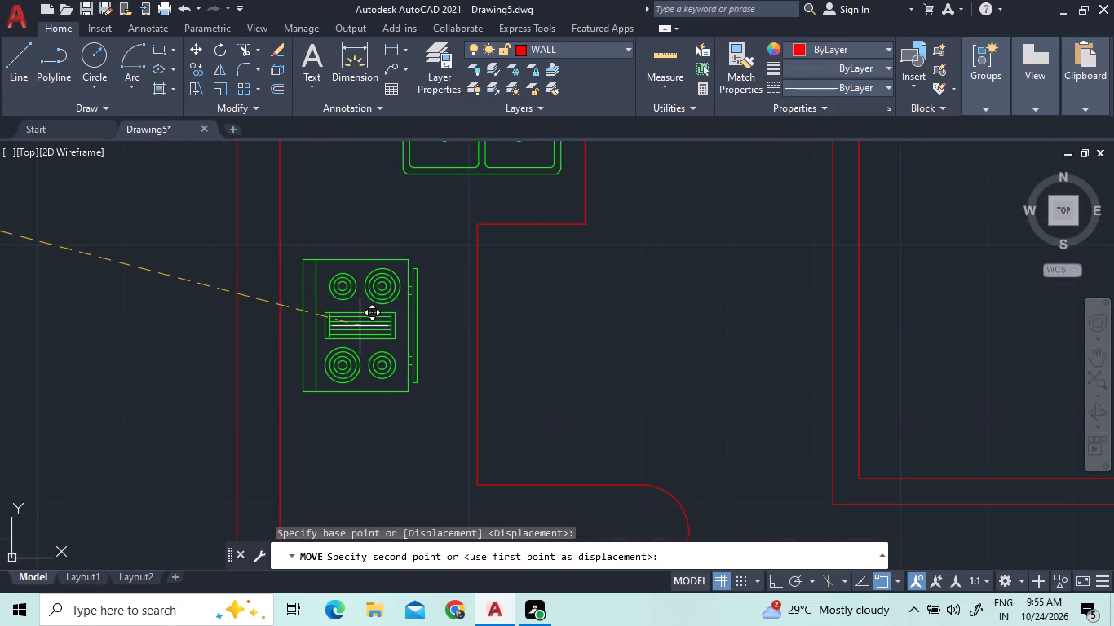
left_click(356, 364)
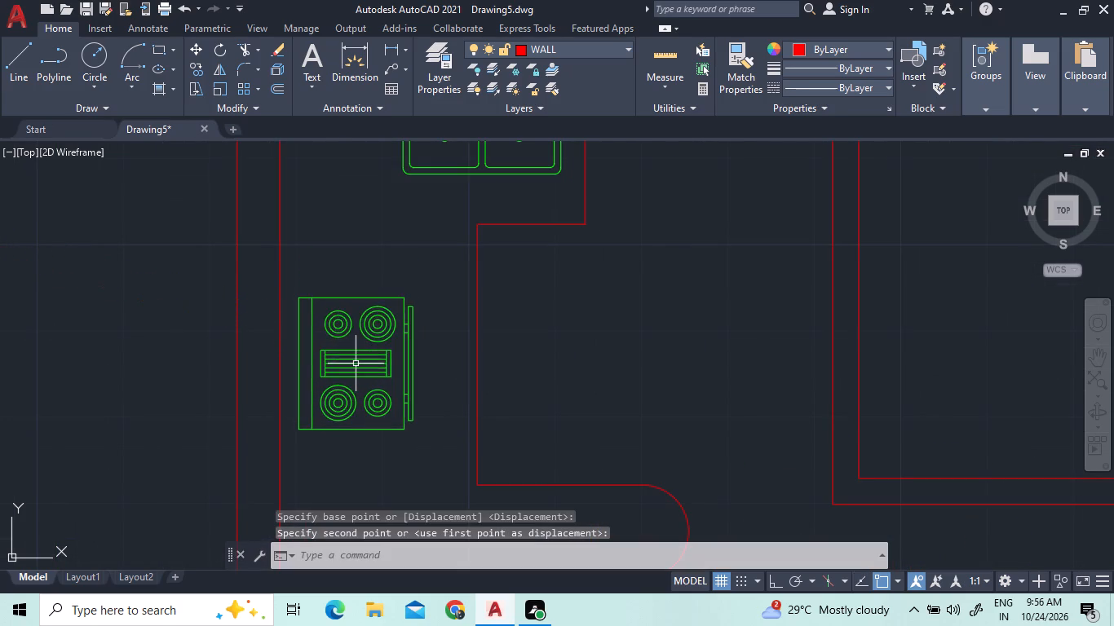
Draw a small circle just below the rounded counter's lower edge, near the kitchen's left inner wall.
scroll(367, 299, "down", 2)
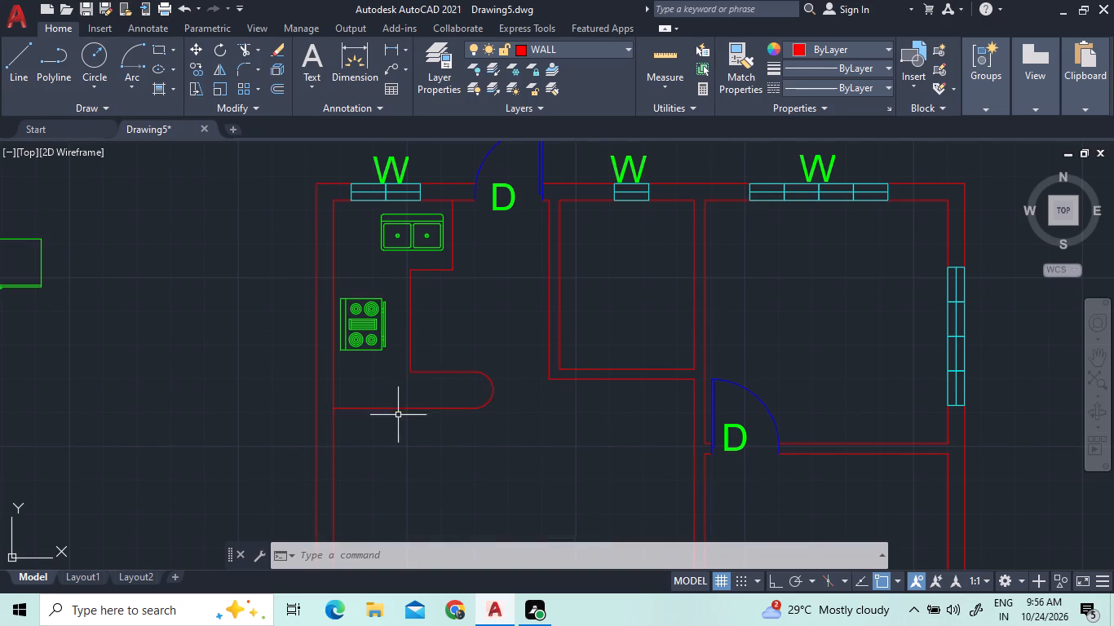
left_click(96, 47)
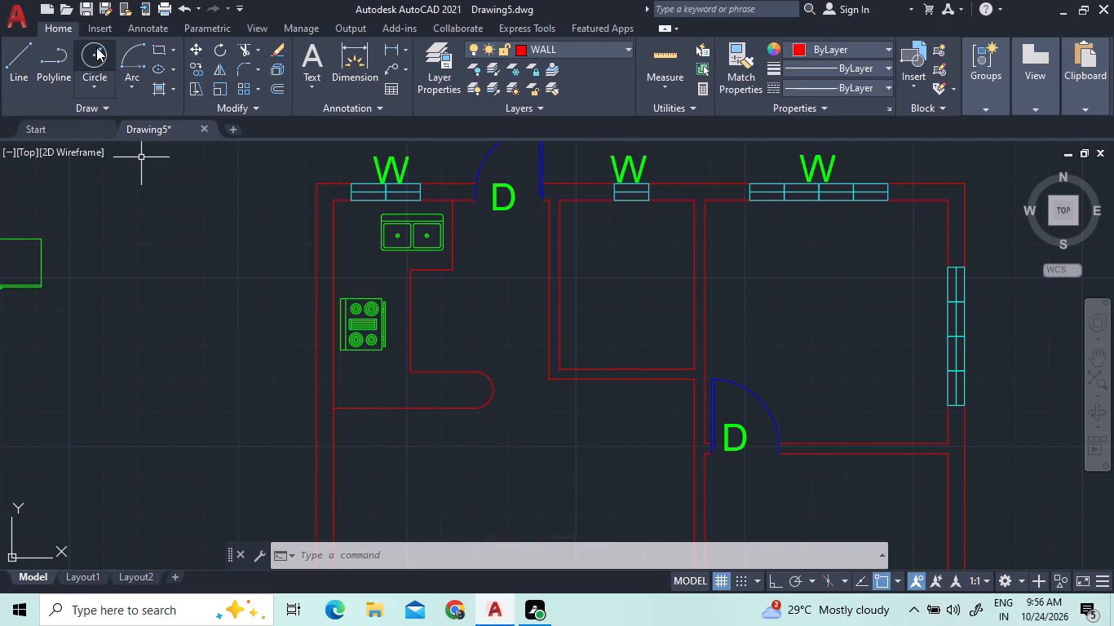
left_click(369, 440)
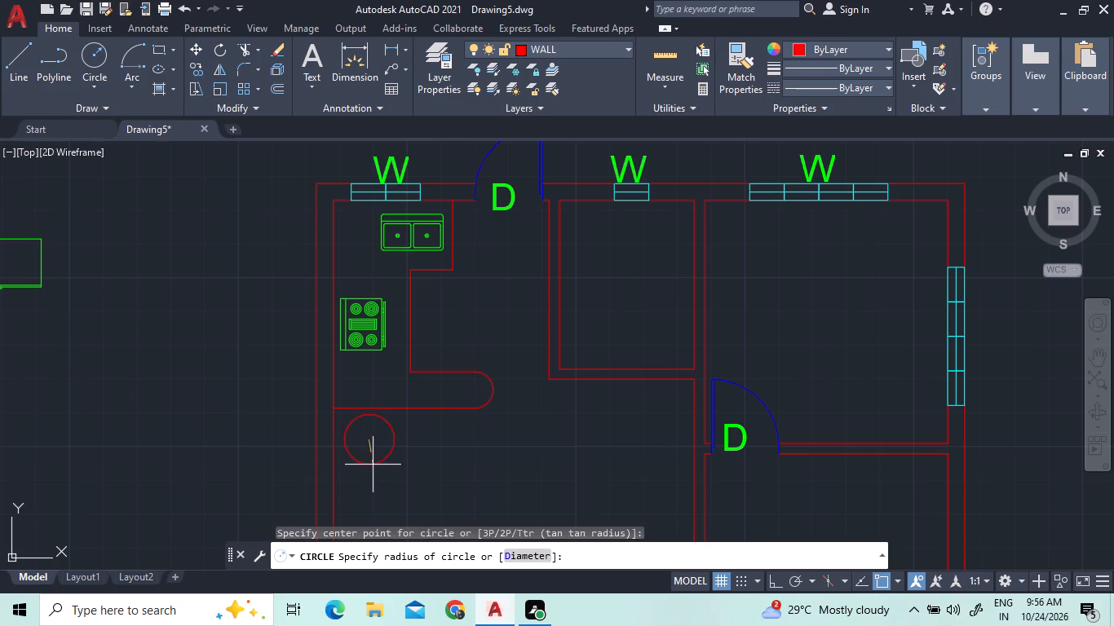
left_click(376, 465)
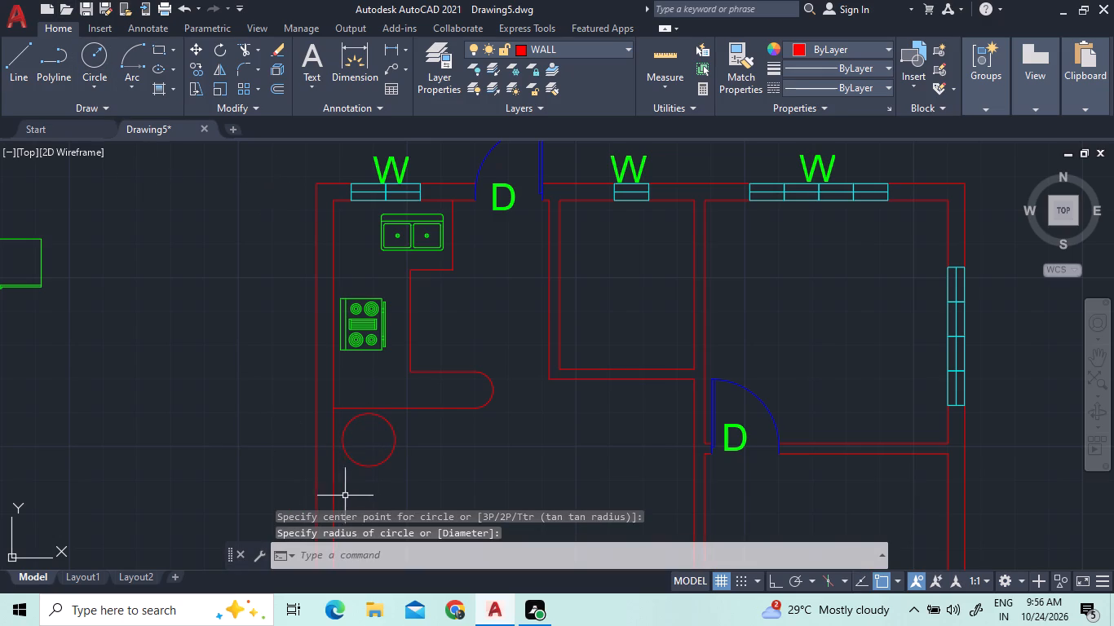
Copy the circle from its centre once to the right, placing the copy below the counter's rounded end.
left_click(357, 462)
right_click(357, 462)
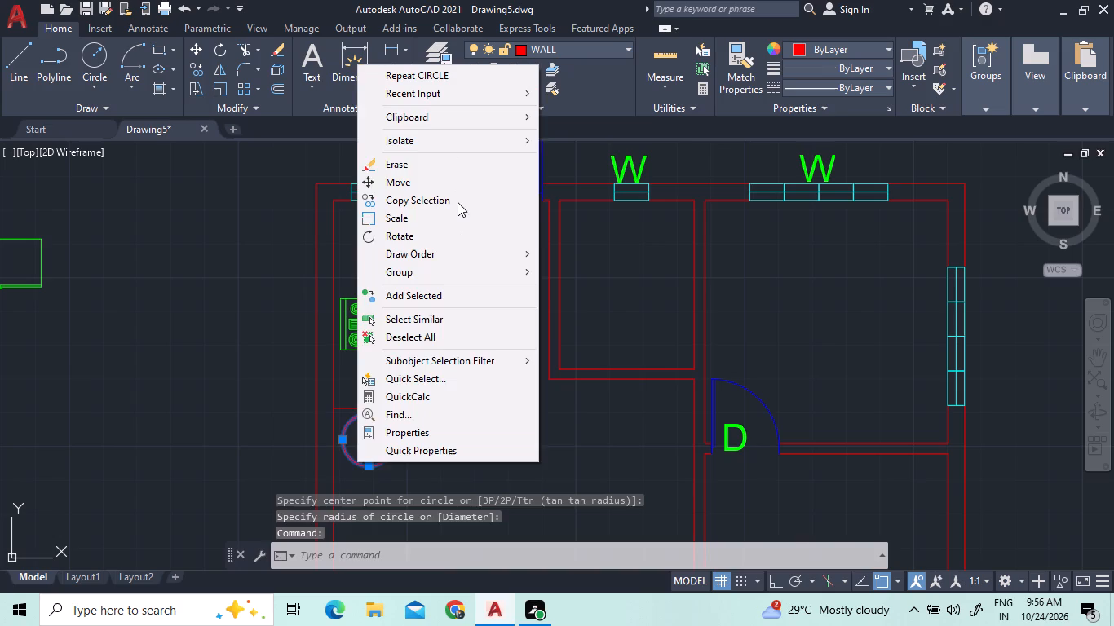
left_click(458, 202)
left_click(368, 441)
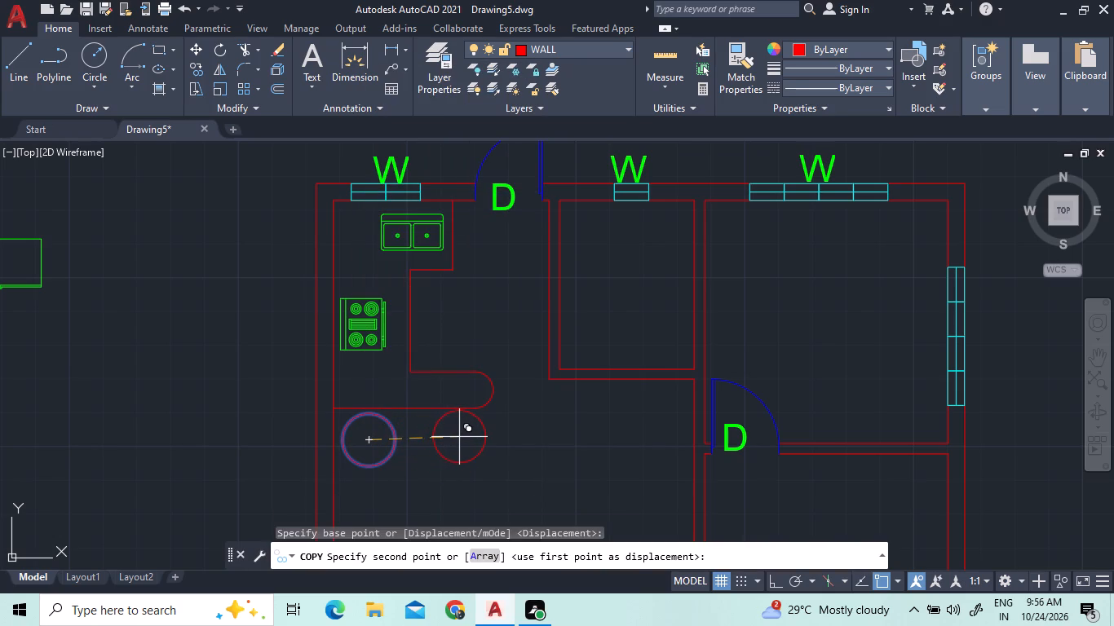
left_click(459, 438)
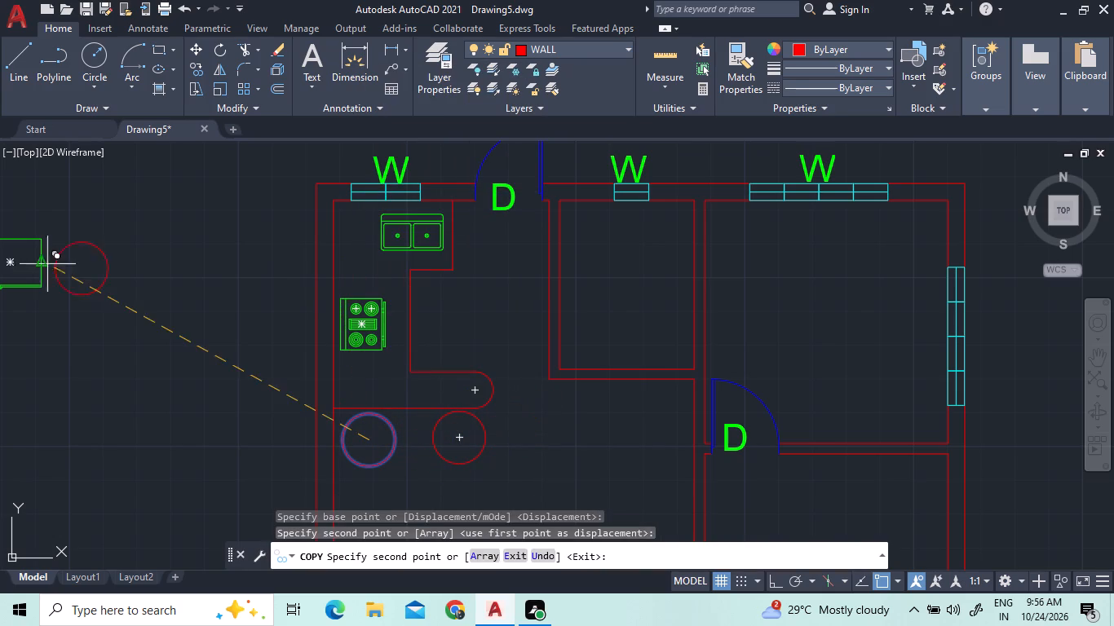
right_click(0, 265)
left_click(40, 271)
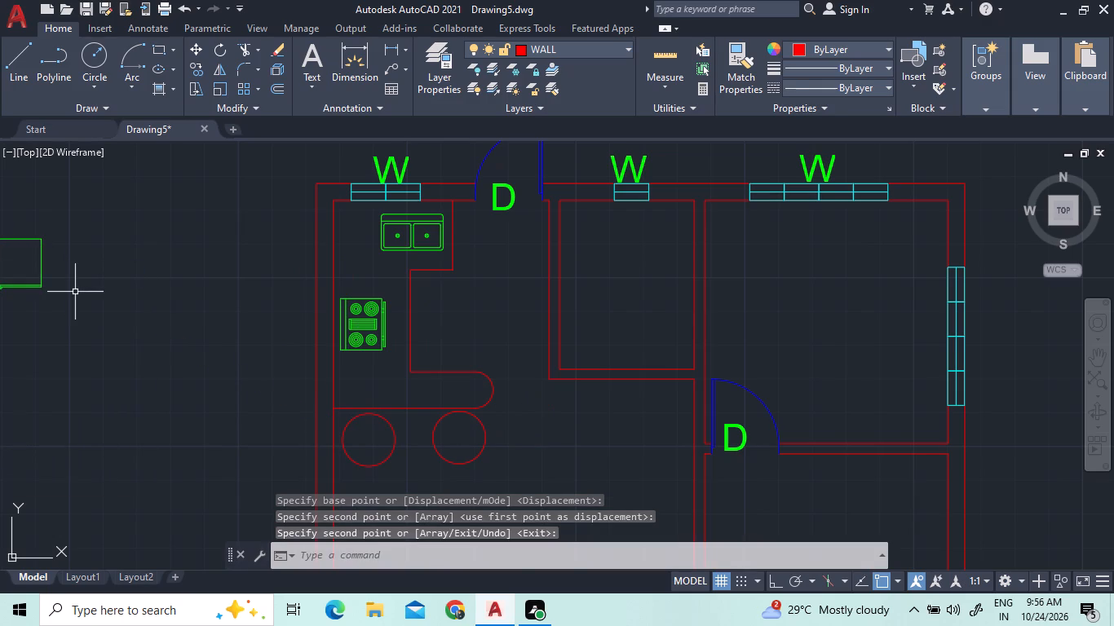
Turn ortho on and rotate the rectangular appliance block outside the plan by 270° about its lower-right corner so its front faces left.
left_click(60, 301)
left_click(31, 267)
right_click(40, 265)
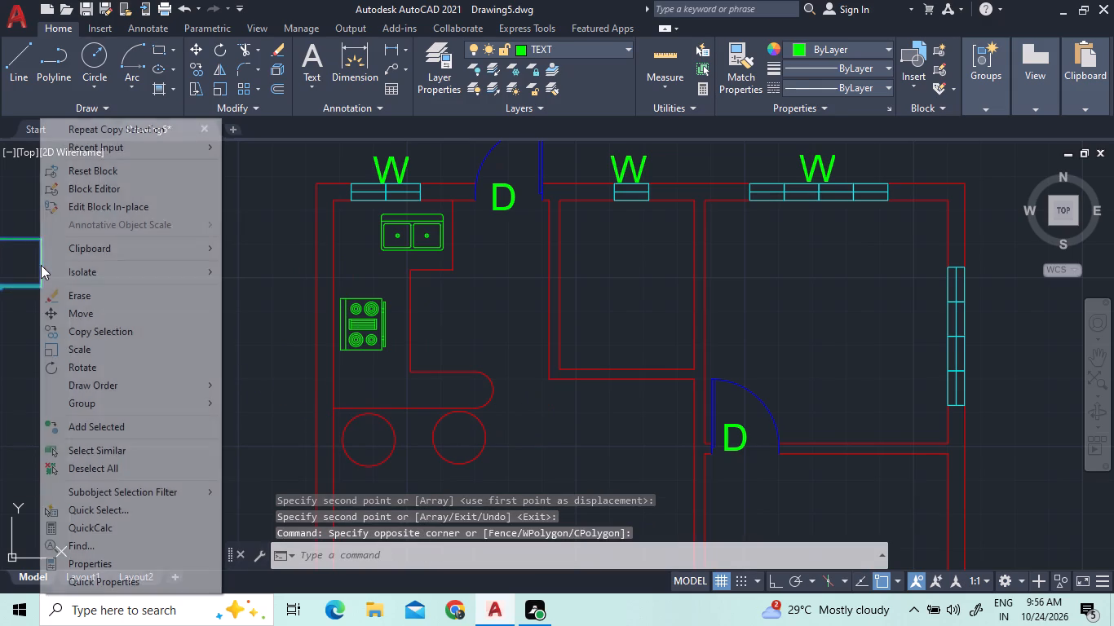
left_click(80, 364)
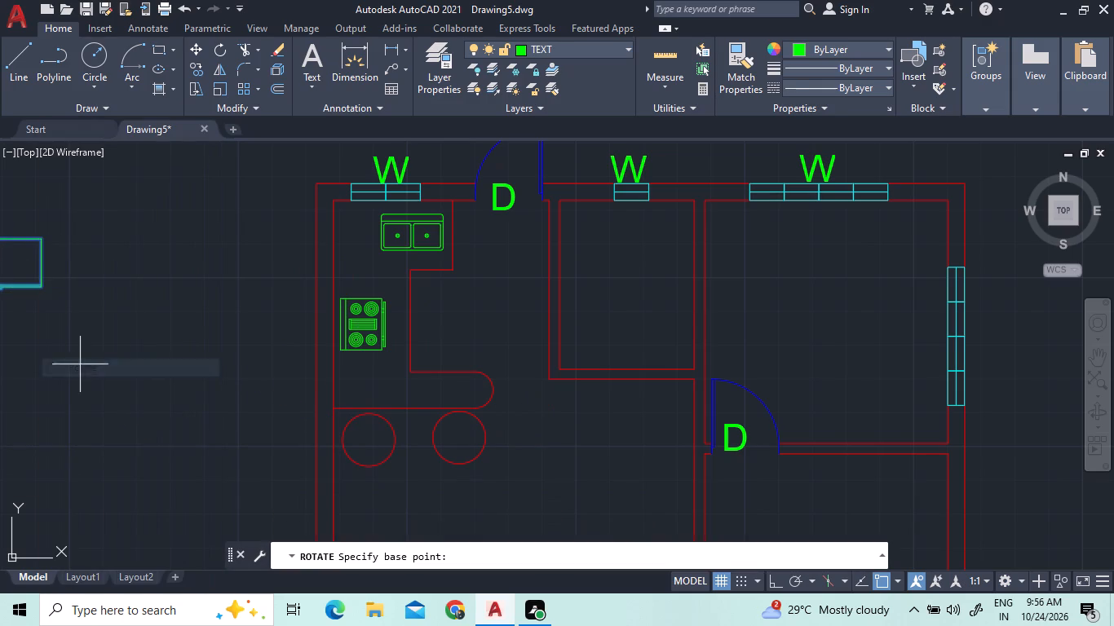
scroll(108, 358, "down", 1)
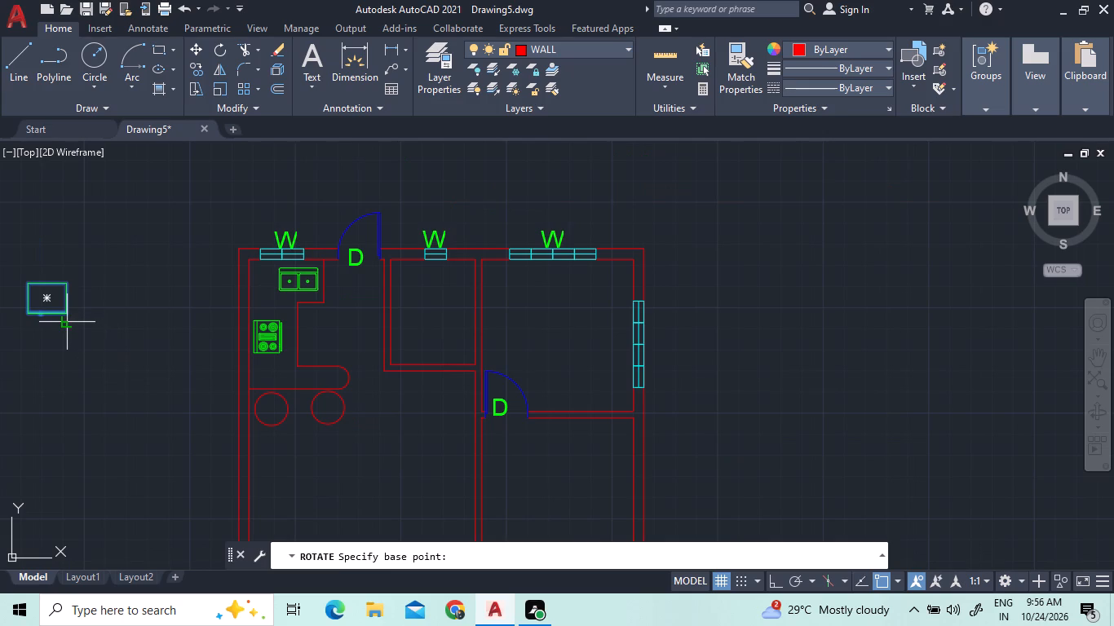
scroll(64, 318, "up", 2)
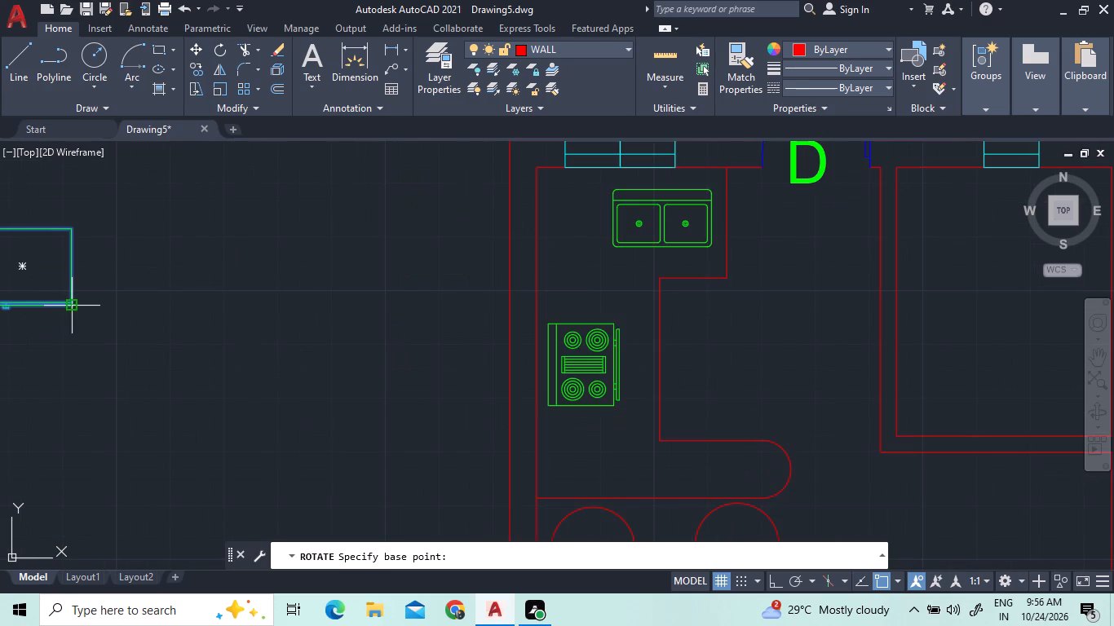
left_click(70, 306)
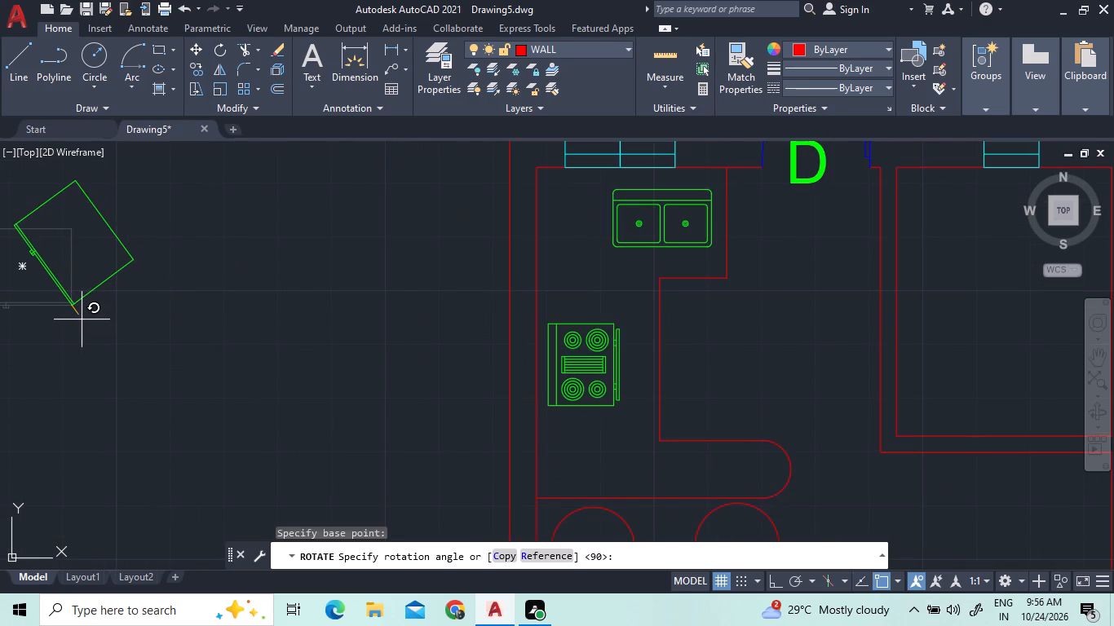
key("F8")
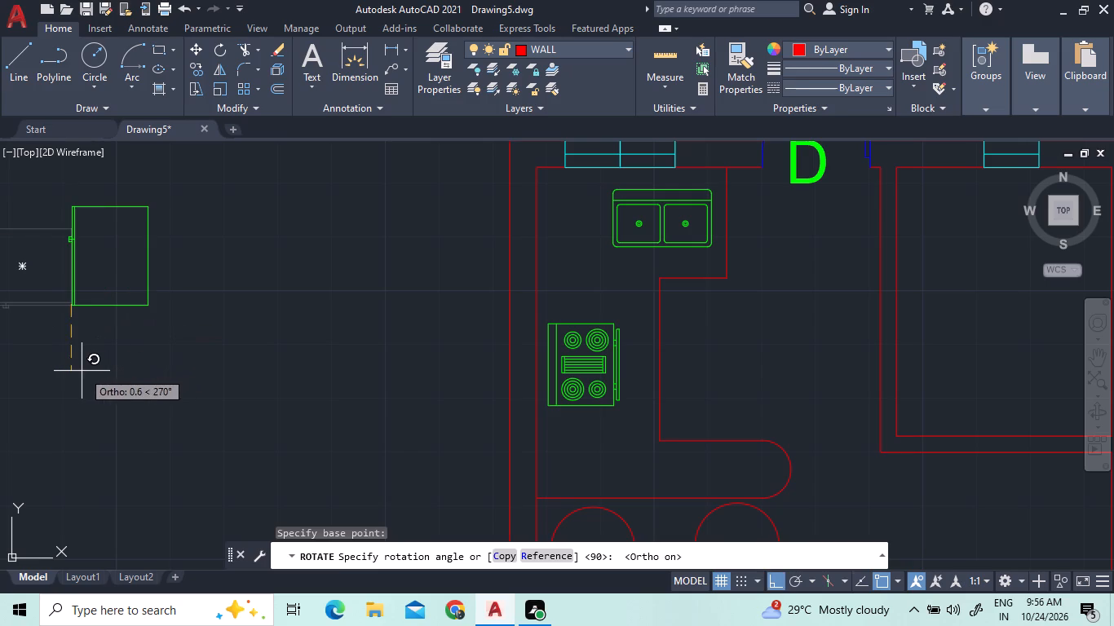
left_click(82, 371)
Turn grid and ortho off and move the rotated appliance block into the corner below the small room, beside the vertical partition.
left_click(189, 320)
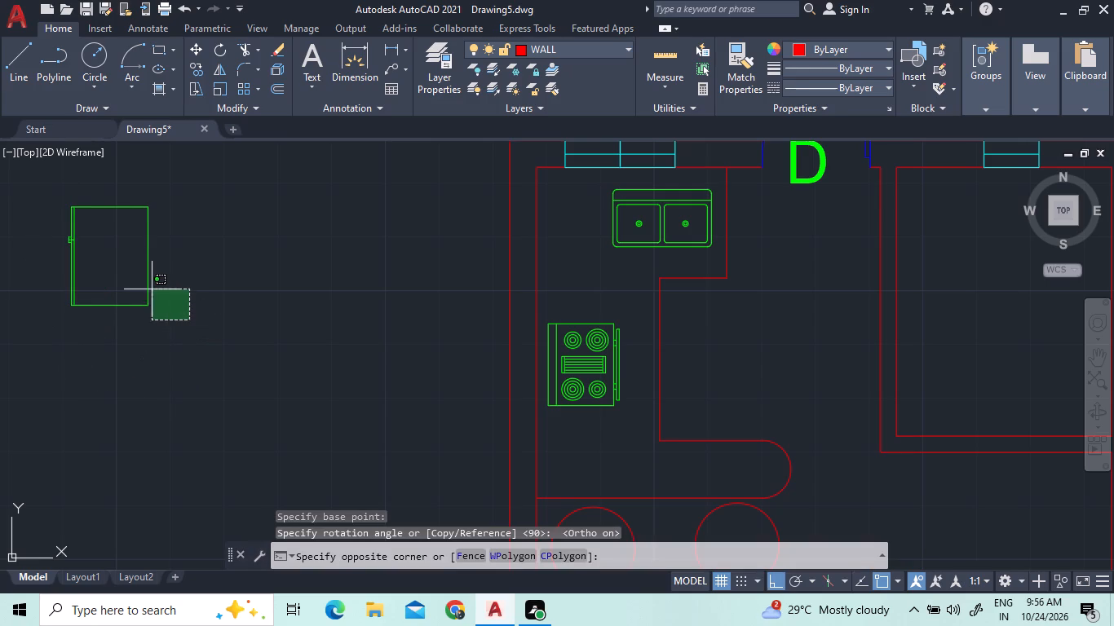
left_click(121, 280)
right_click(121, 280)
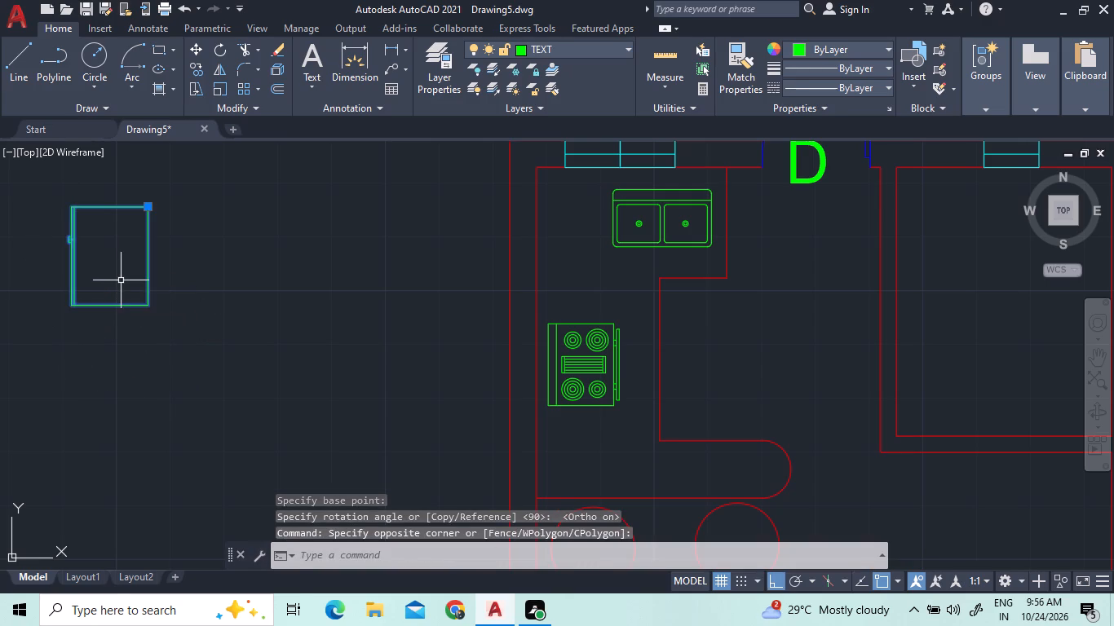
left_click(128, 312)
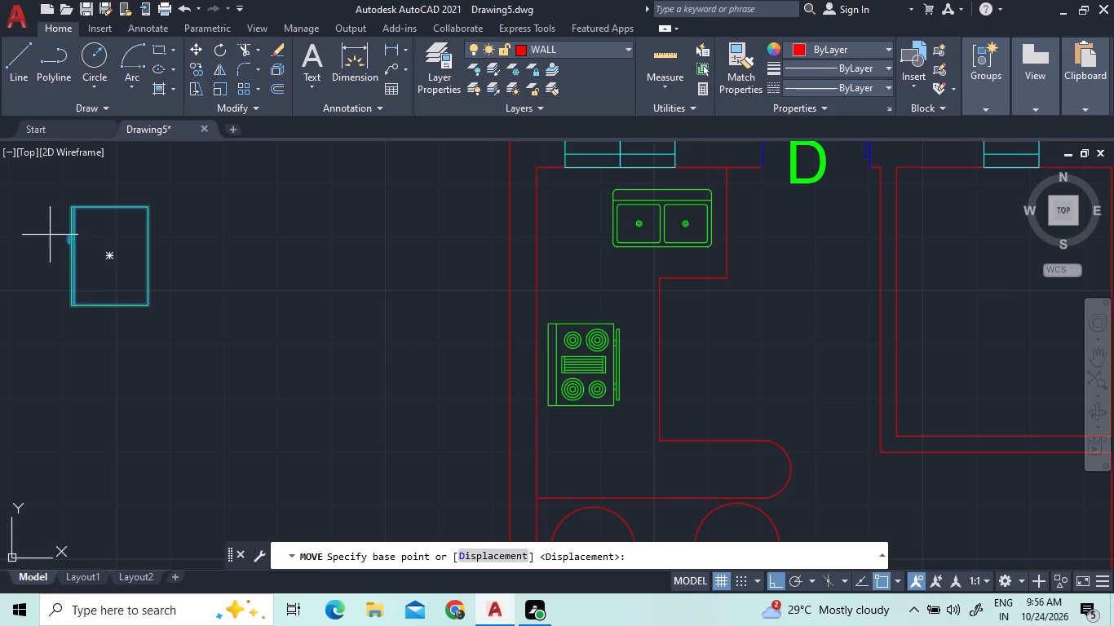
left_click(112, 252)
scroll(785, 430, "down", 2)
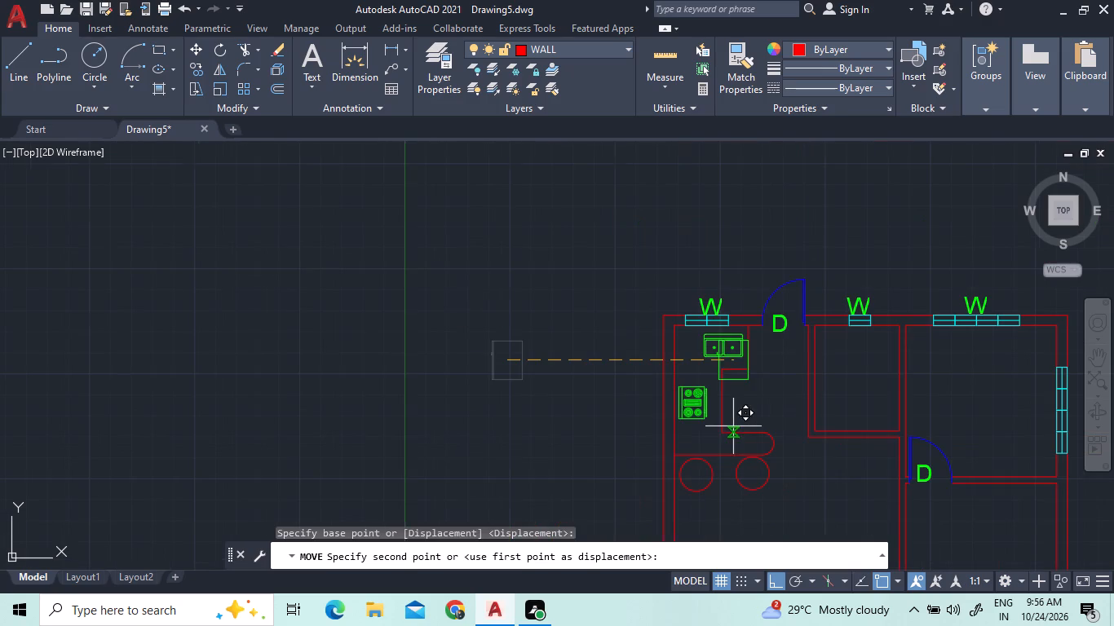
key("F7")
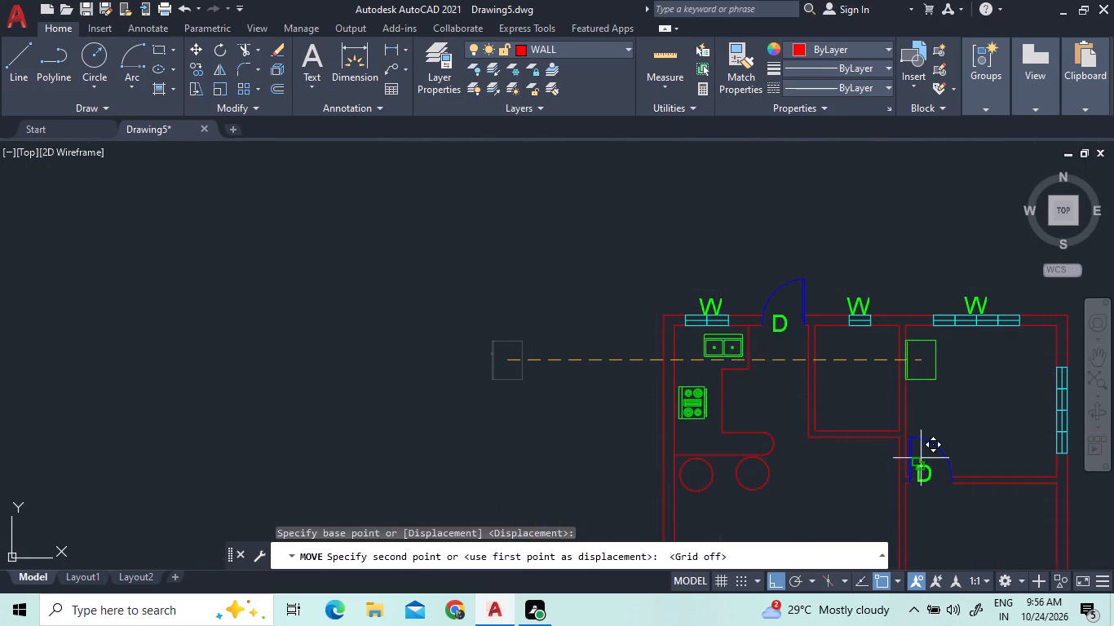
key("F8")
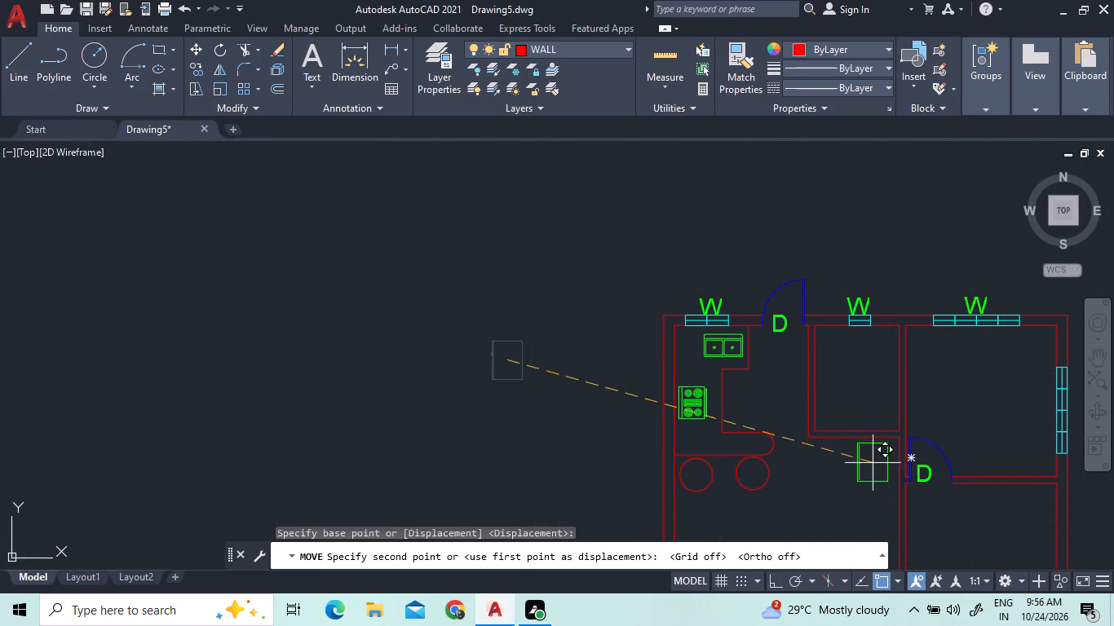
scroll(869, 472, "up", 2)
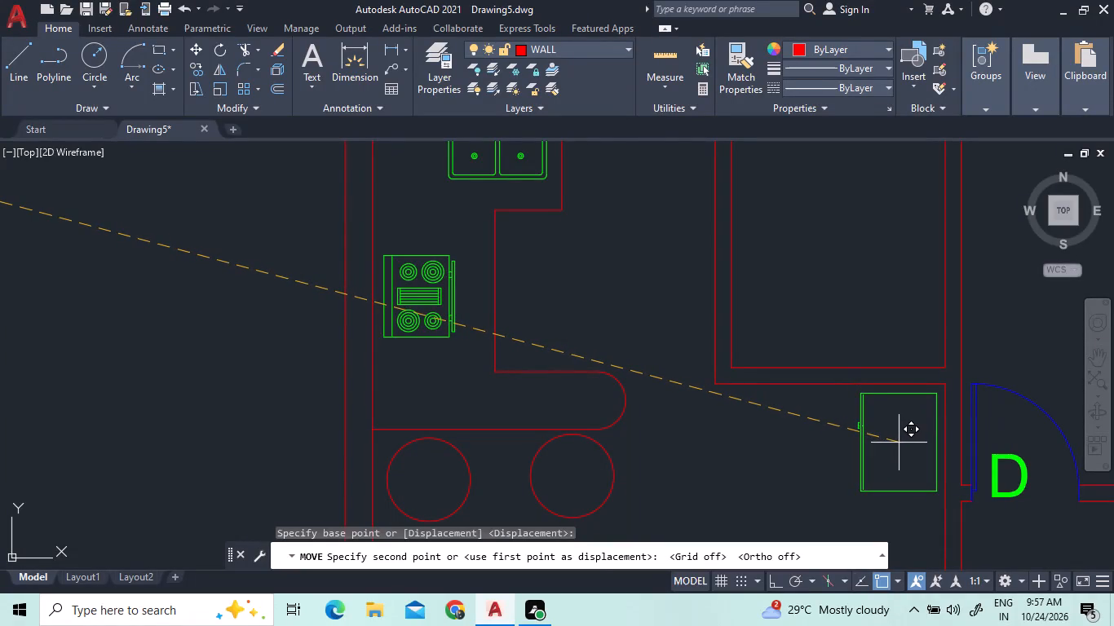
left_click(893, 439)
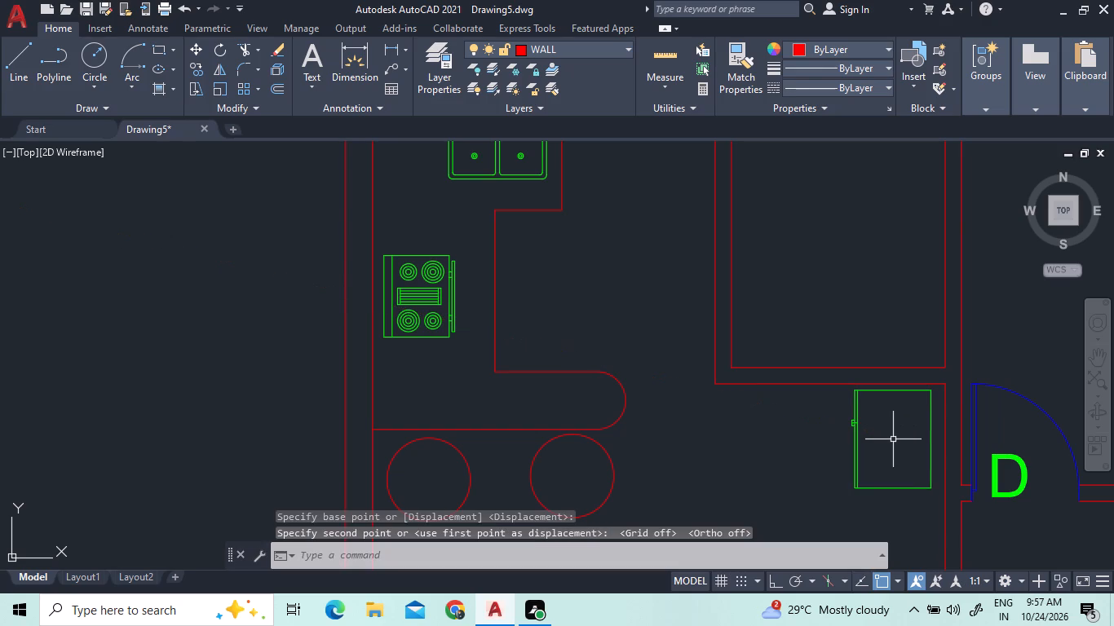
Copy the W label from the upper-right room's top window to just outside the window in its right wall.
scroll(613, 415, "down", 3)
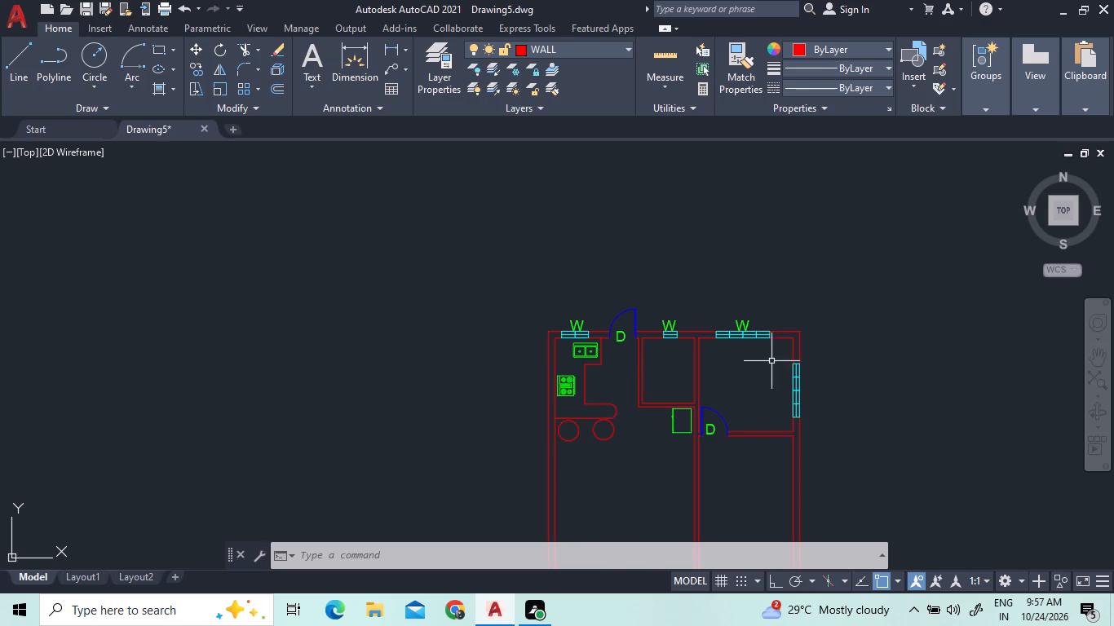
left_click(749, 324)
right_click(726, 293)
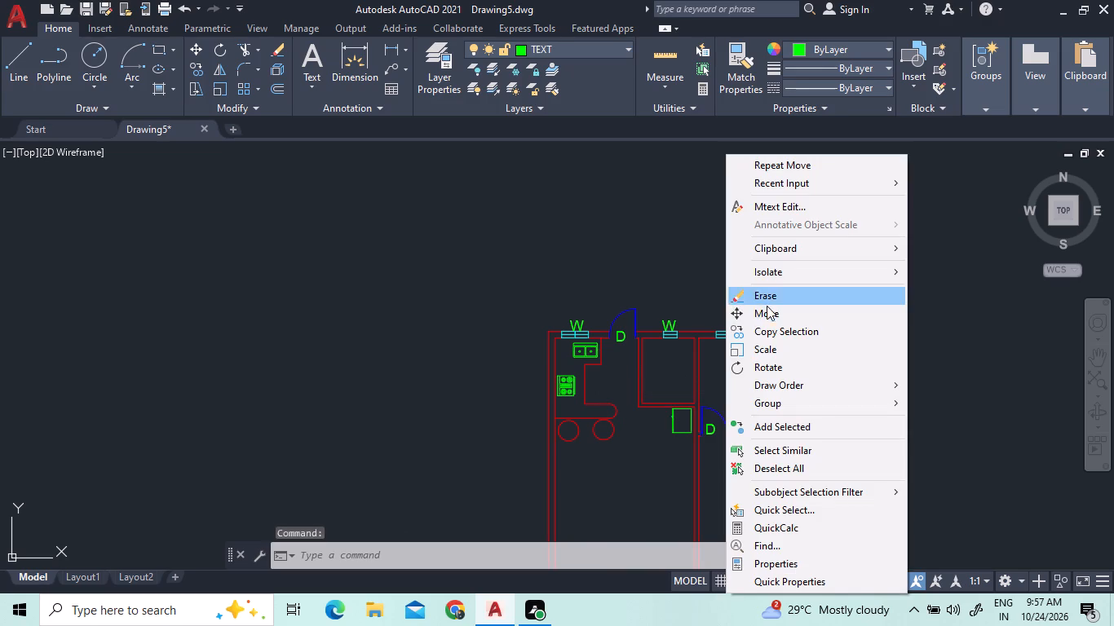
left_click(775, 328)
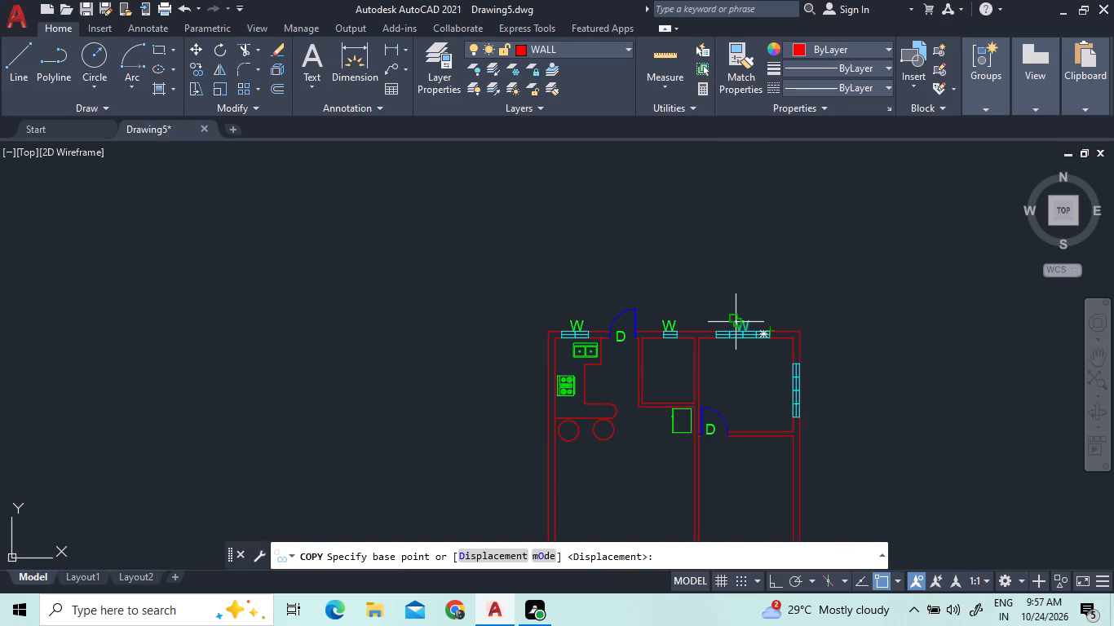
left_click(745, 324)
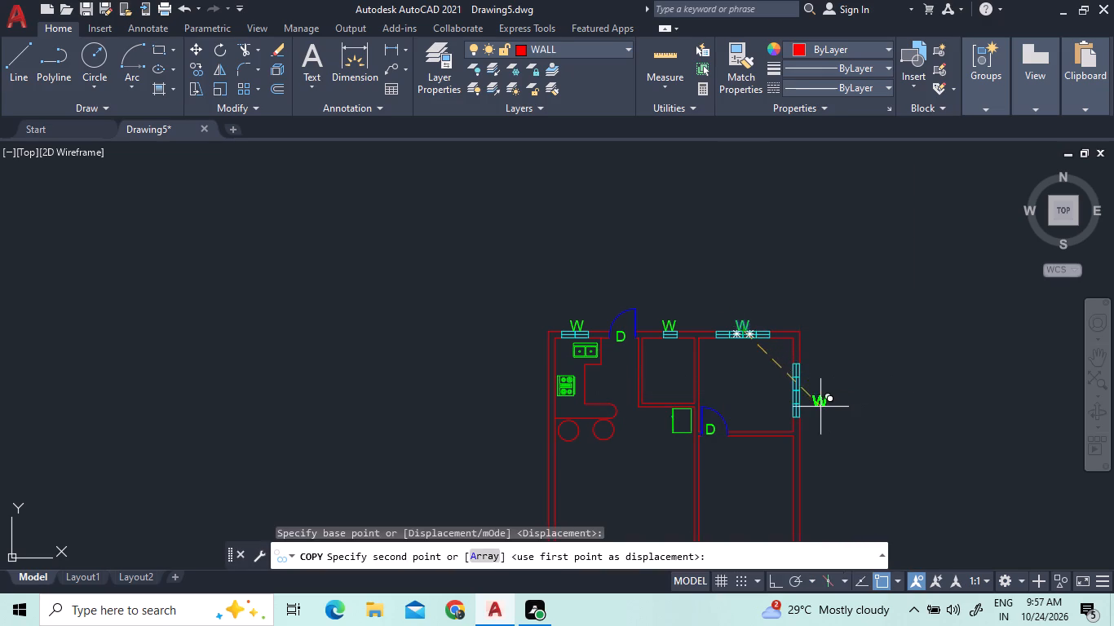
scroll(815, 407, "up", 3)
left_click(785, 380)
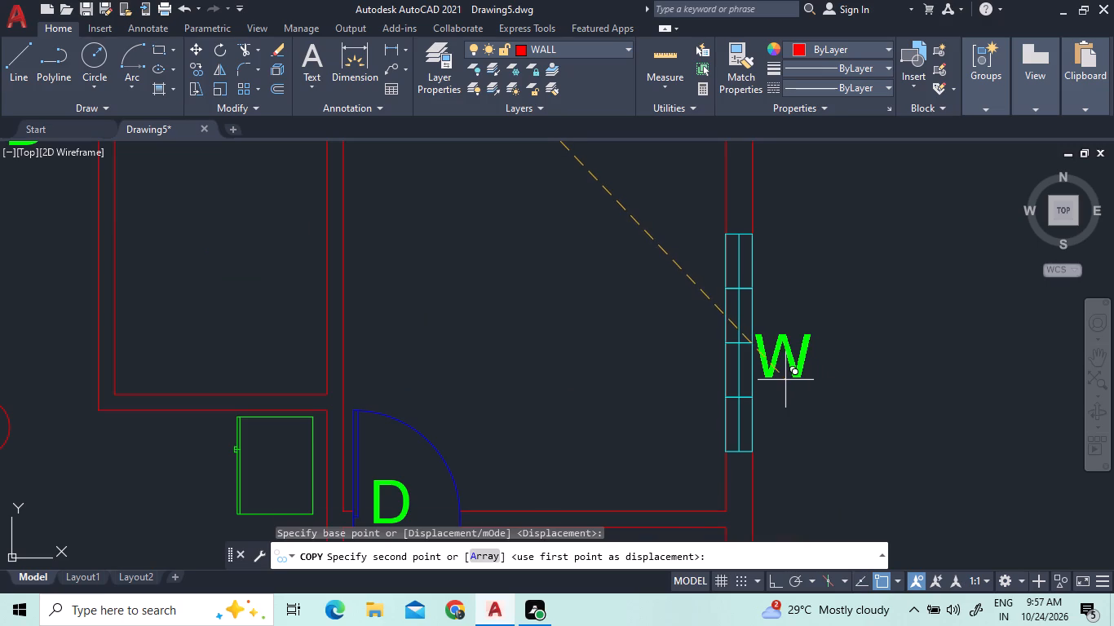
scroll(500, 348, "down", 2)
right_click(502, 330)
left_click(536, 335)
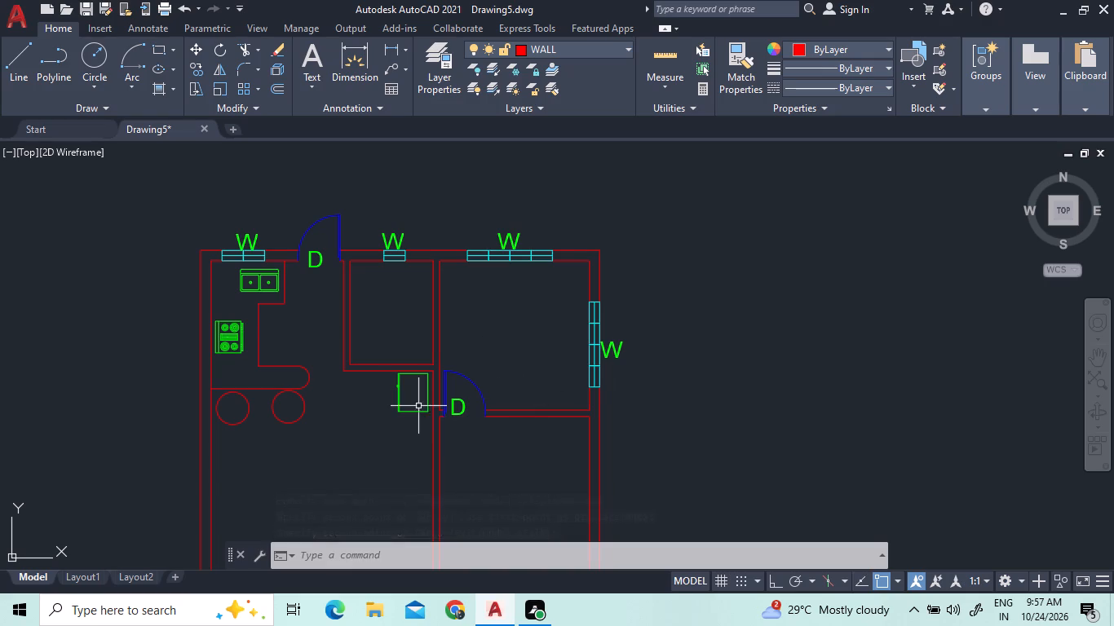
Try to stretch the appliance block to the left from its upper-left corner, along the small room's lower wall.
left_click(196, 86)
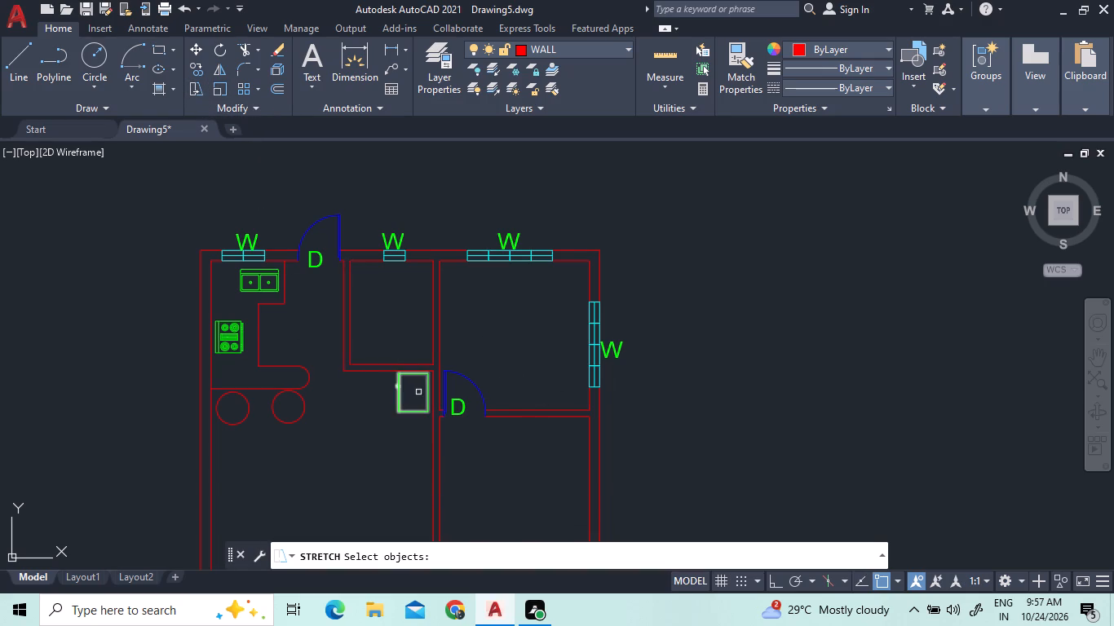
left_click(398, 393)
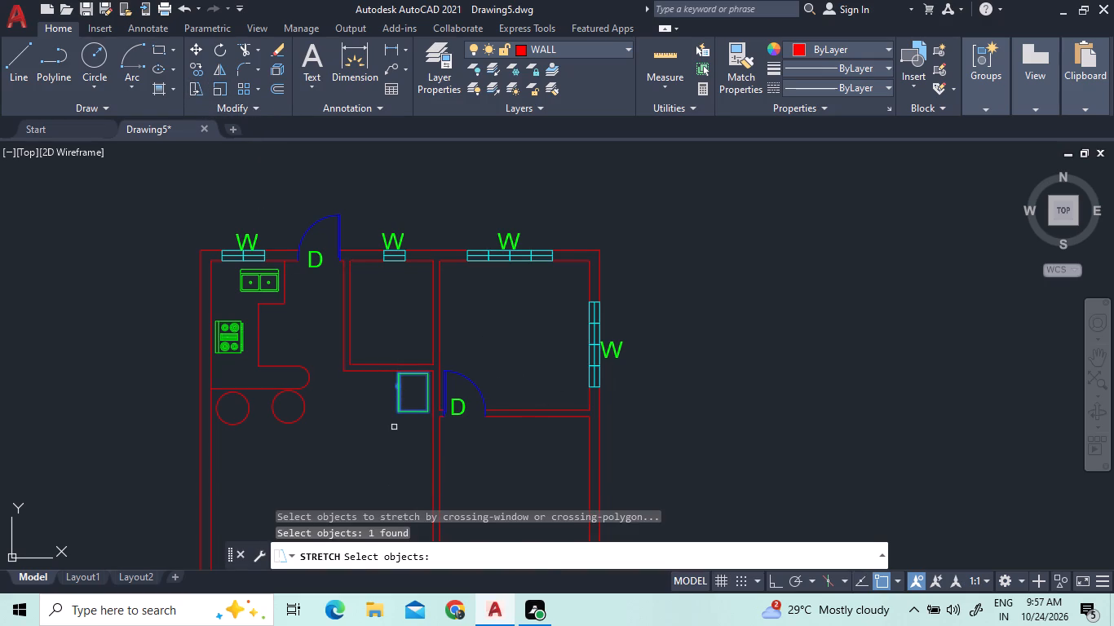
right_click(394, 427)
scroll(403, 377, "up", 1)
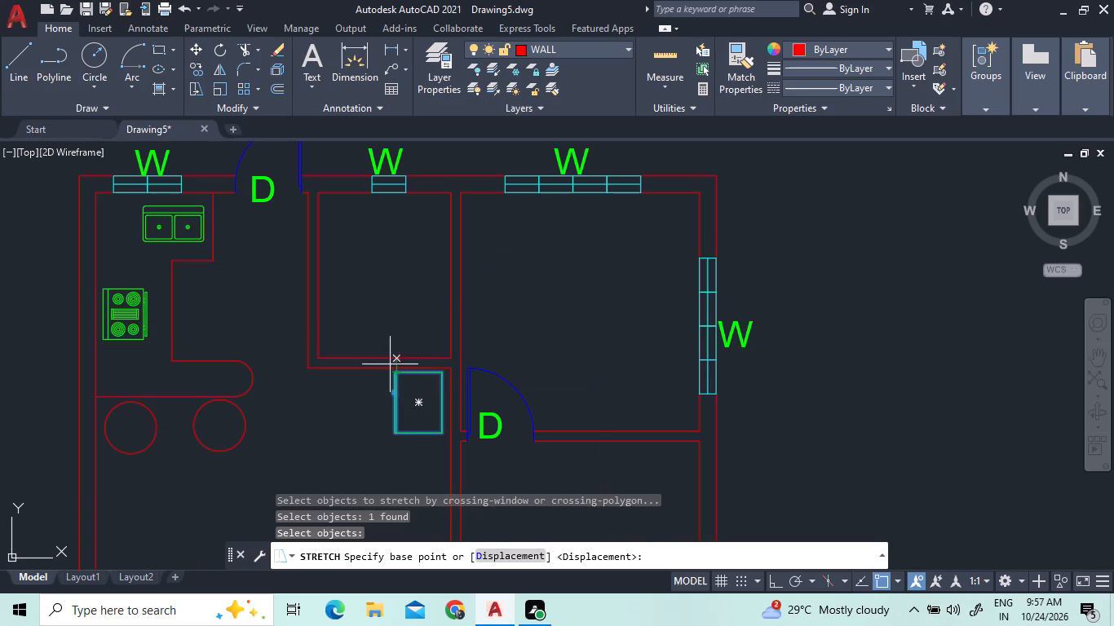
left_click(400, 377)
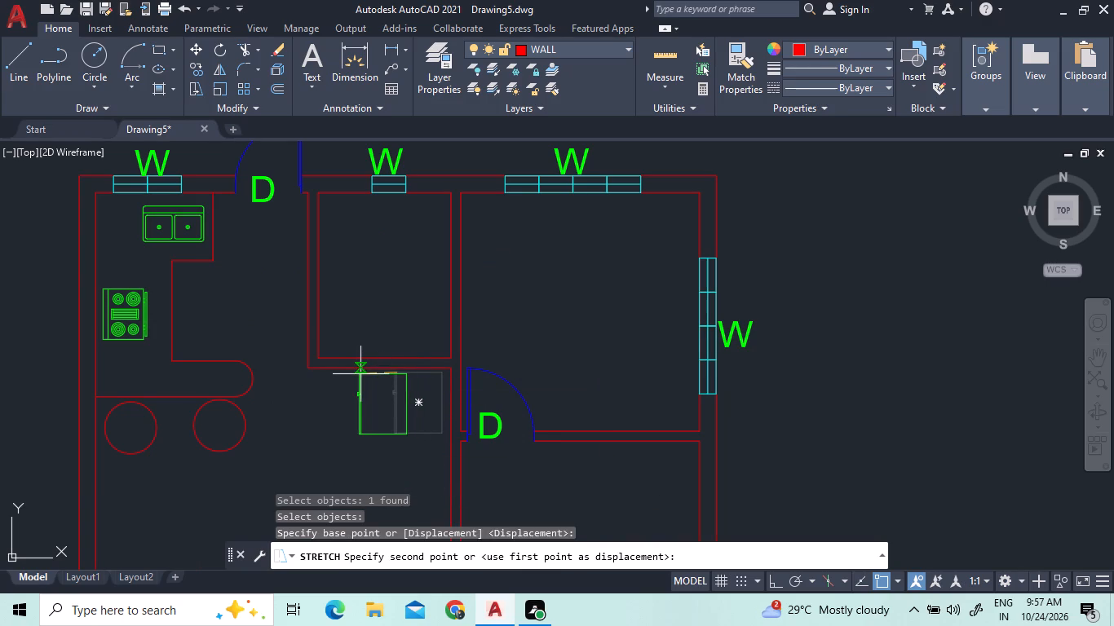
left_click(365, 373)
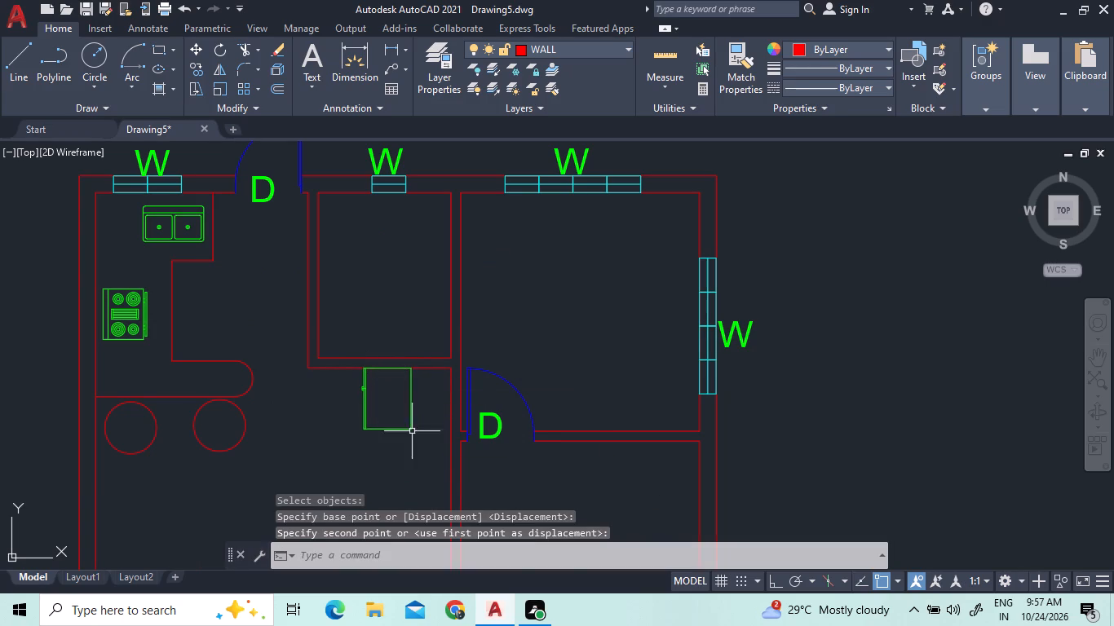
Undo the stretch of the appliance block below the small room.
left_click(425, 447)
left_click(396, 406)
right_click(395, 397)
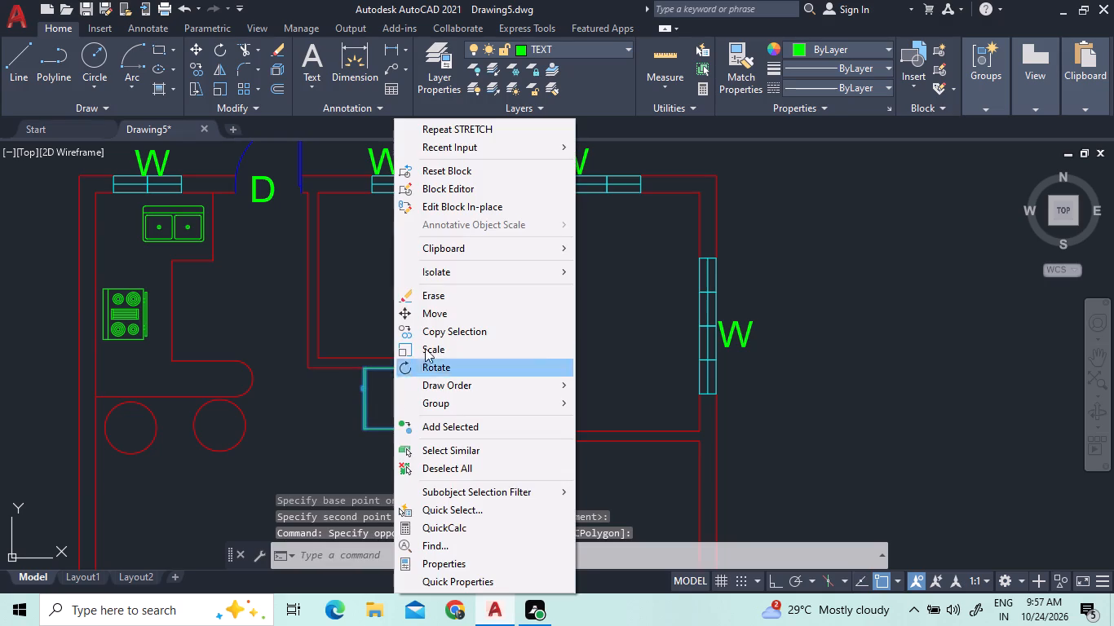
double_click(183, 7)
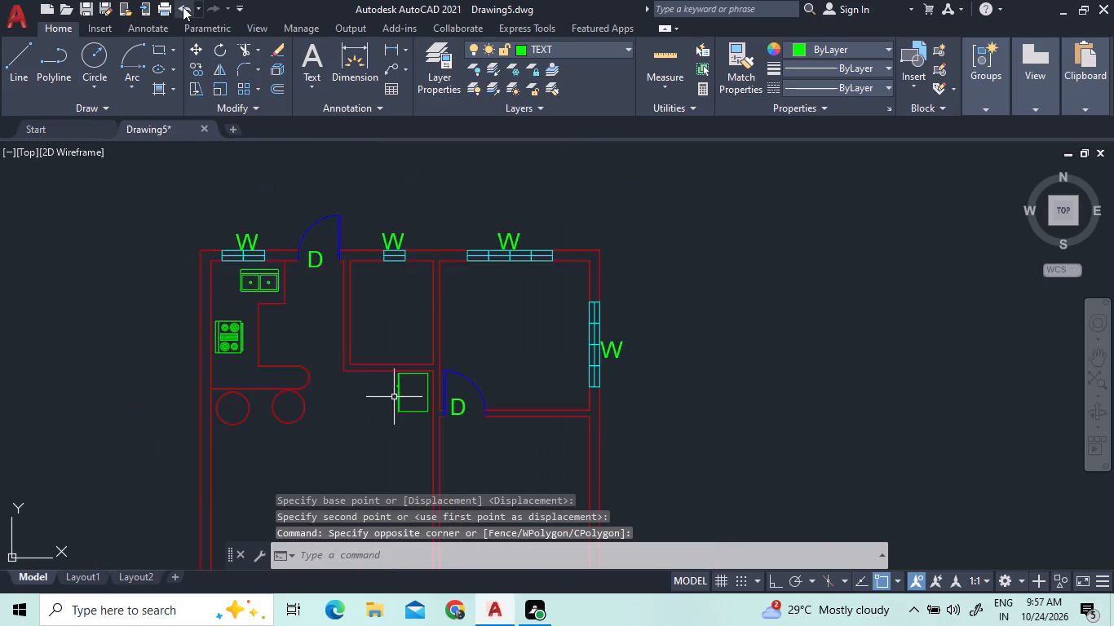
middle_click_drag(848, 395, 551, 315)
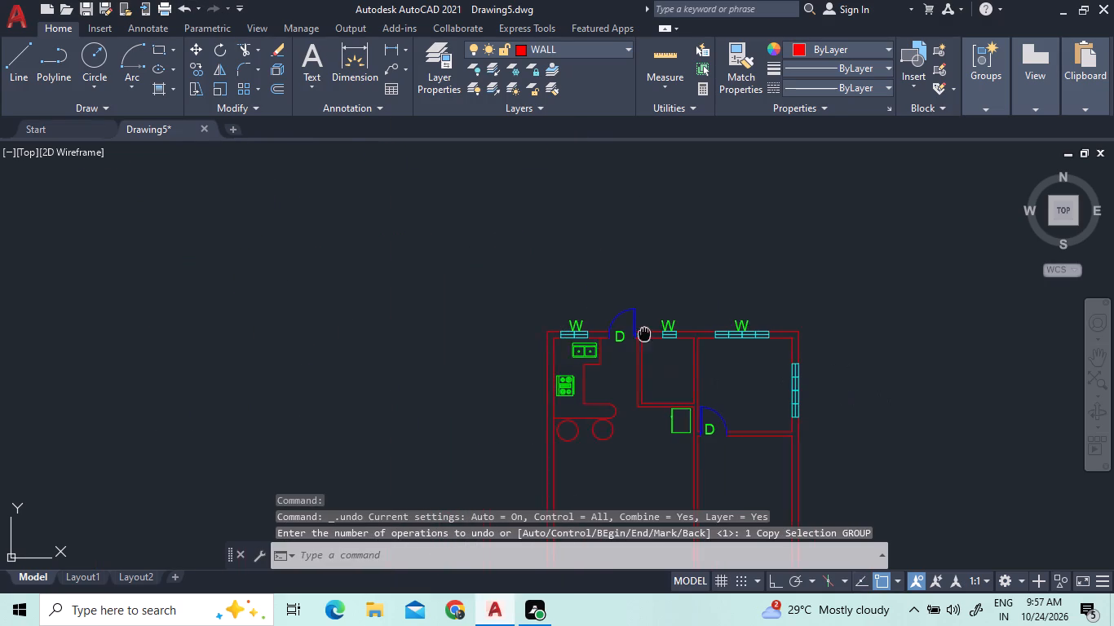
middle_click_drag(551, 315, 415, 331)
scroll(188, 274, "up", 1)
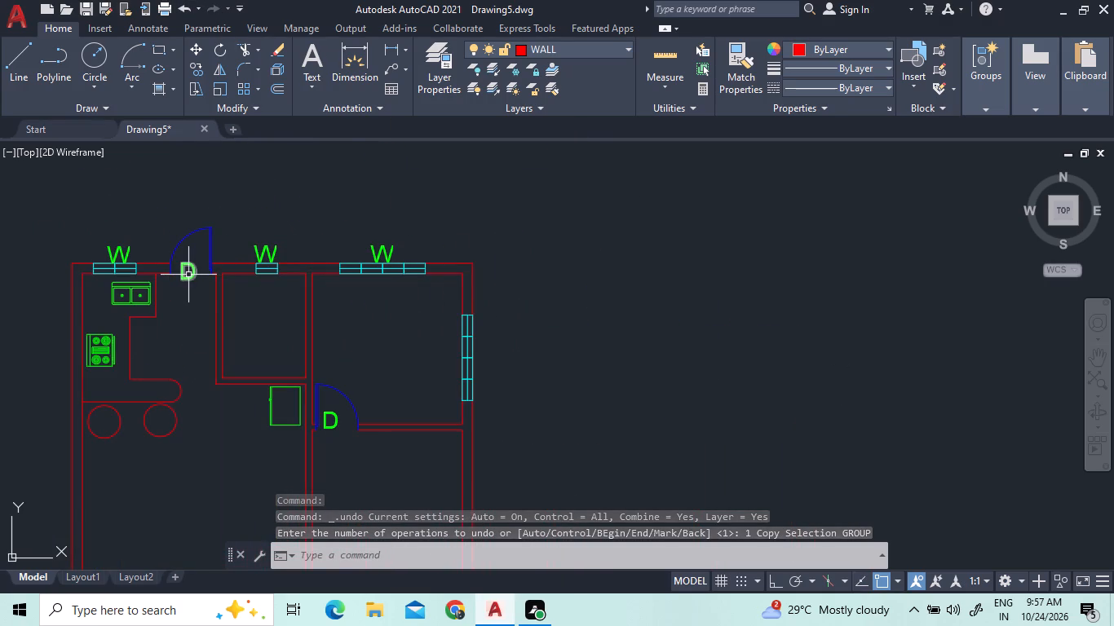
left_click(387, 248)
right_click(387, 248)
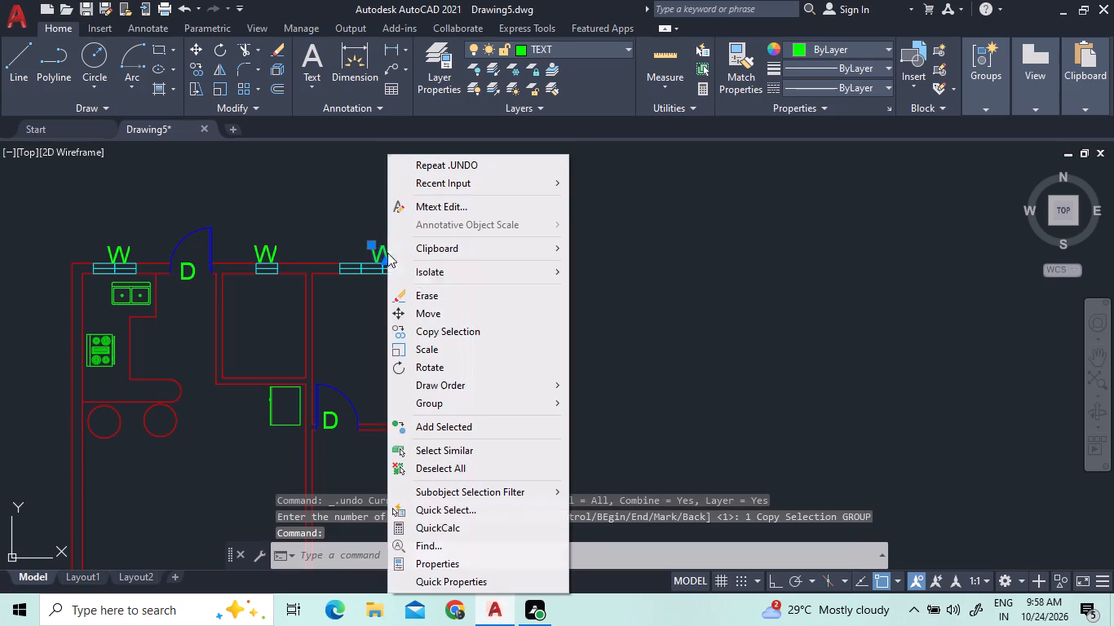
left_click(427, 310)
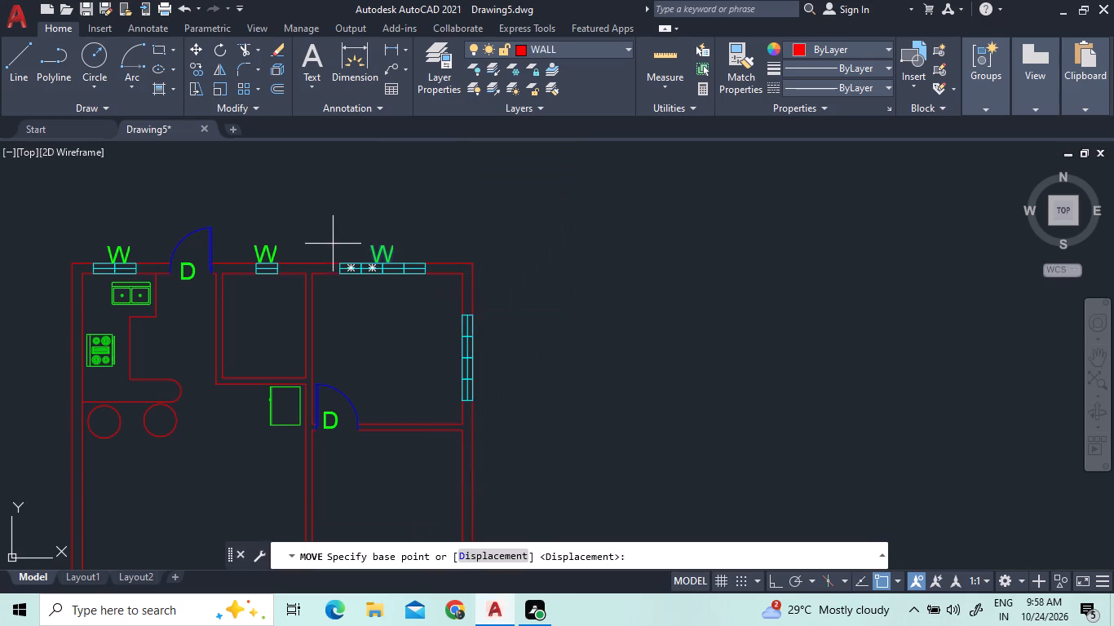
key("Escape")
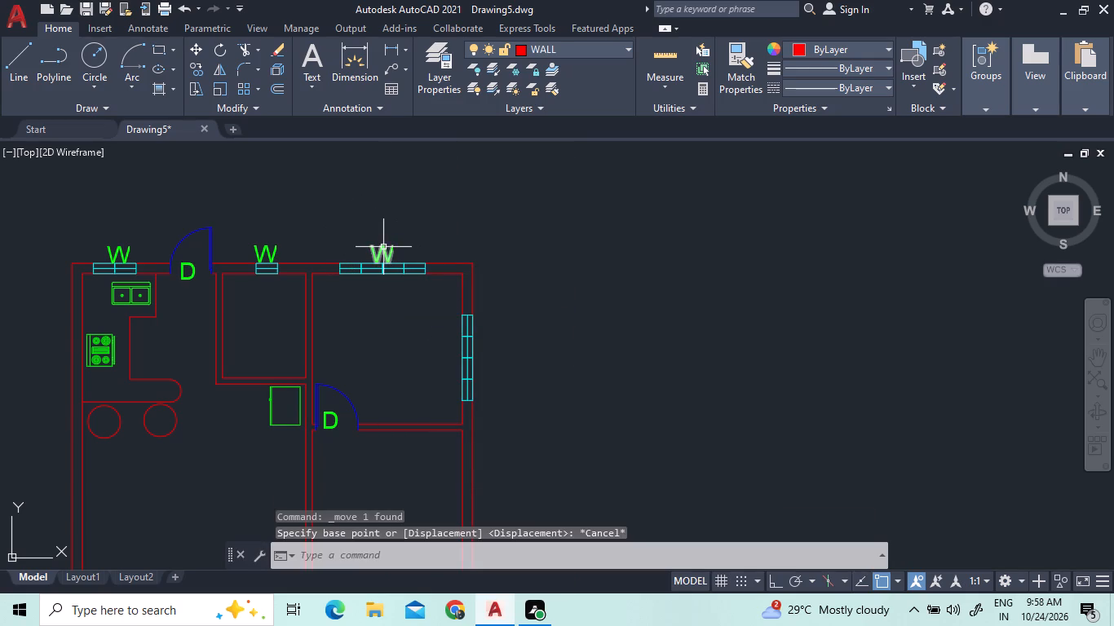
Copy the W label from the upper-right room's top window to just outside the window in its right wall.
left_click(382, 249)
right_click(382, 249)
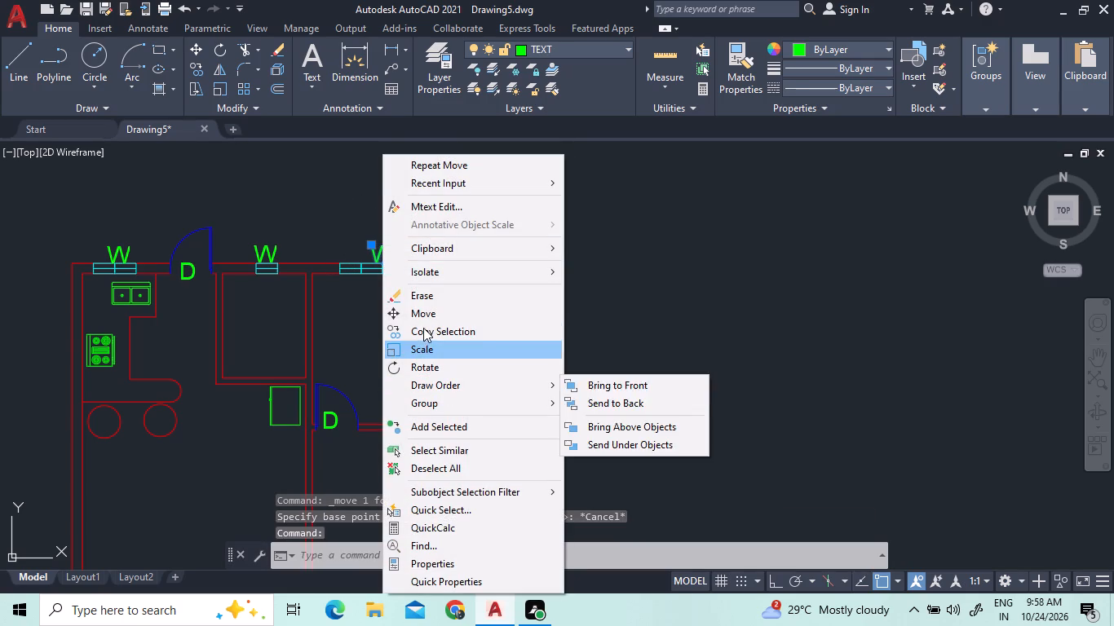
left_click(423, 328)
left_click(405, 283)
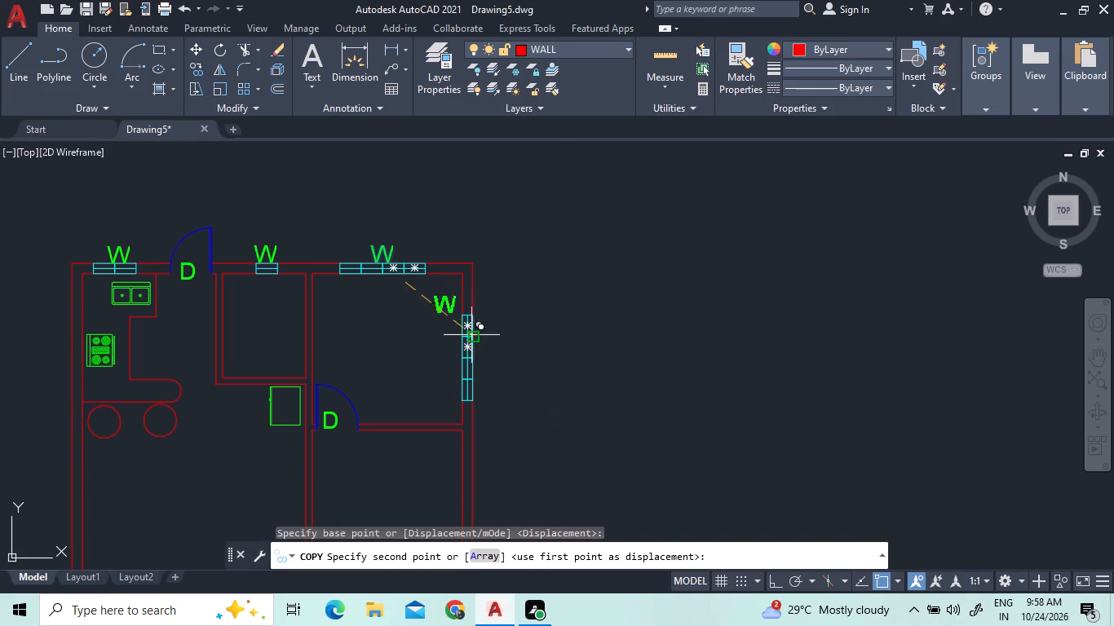
left_click(512, 389)
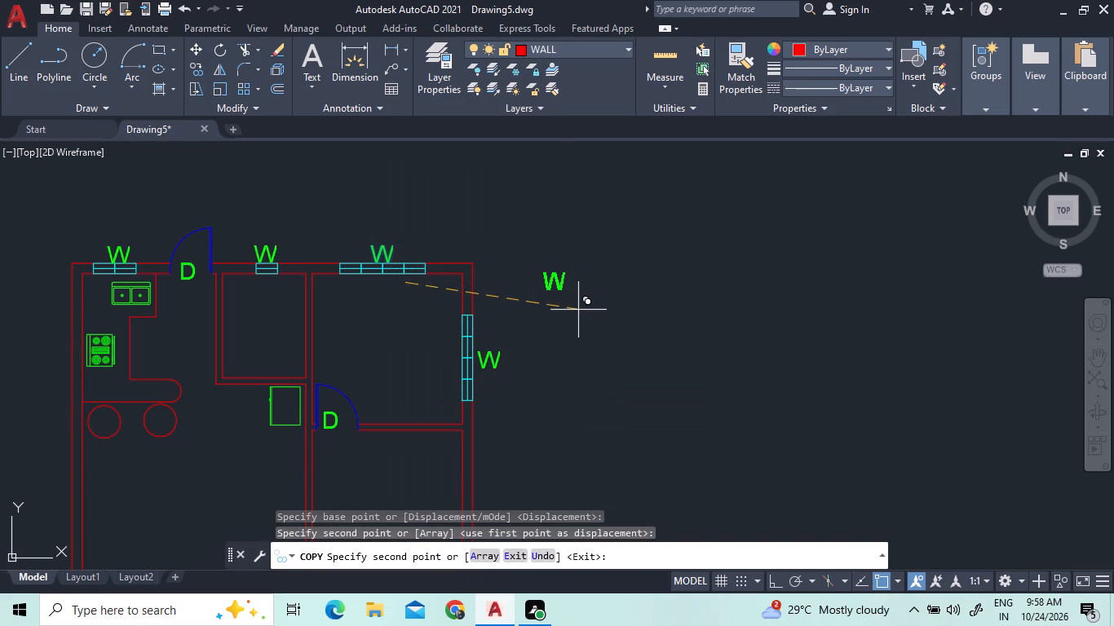
right_click(566, 313)
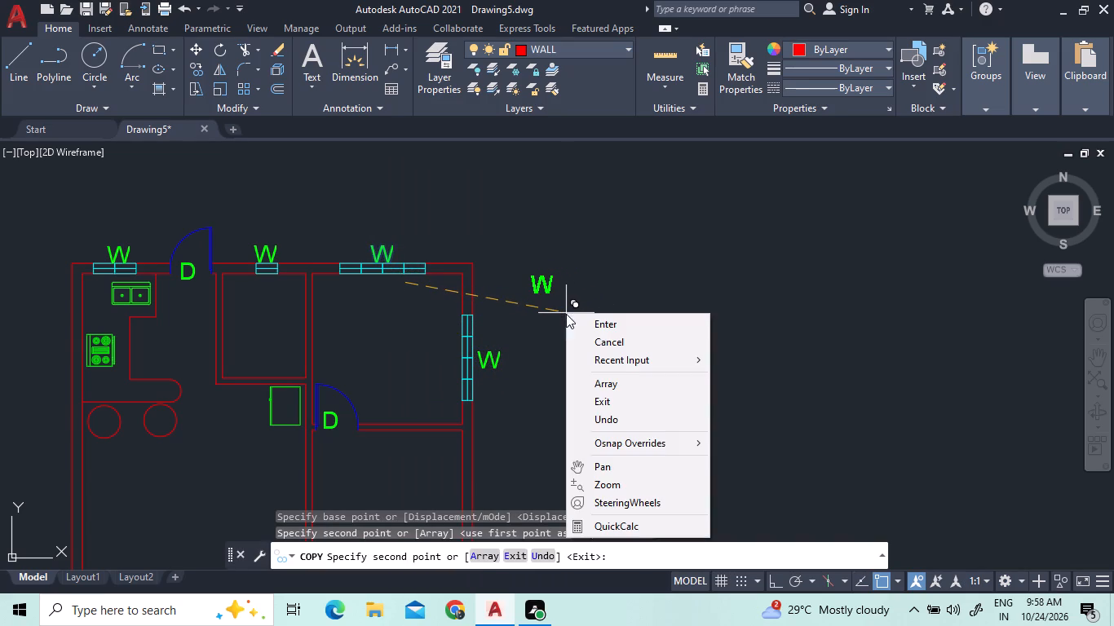
left_click(637, 326)
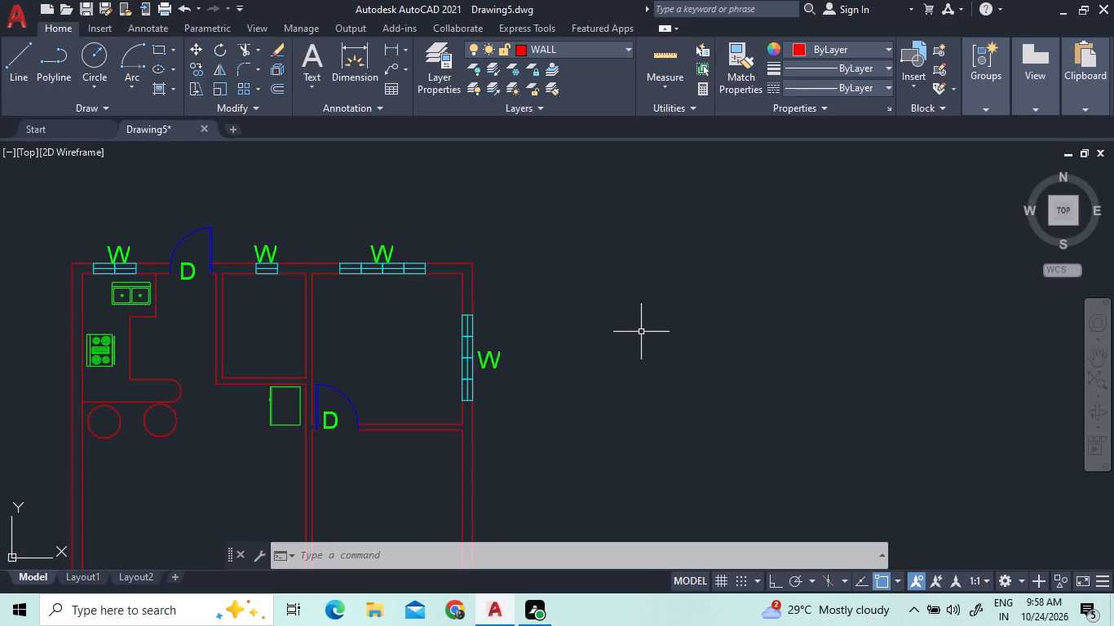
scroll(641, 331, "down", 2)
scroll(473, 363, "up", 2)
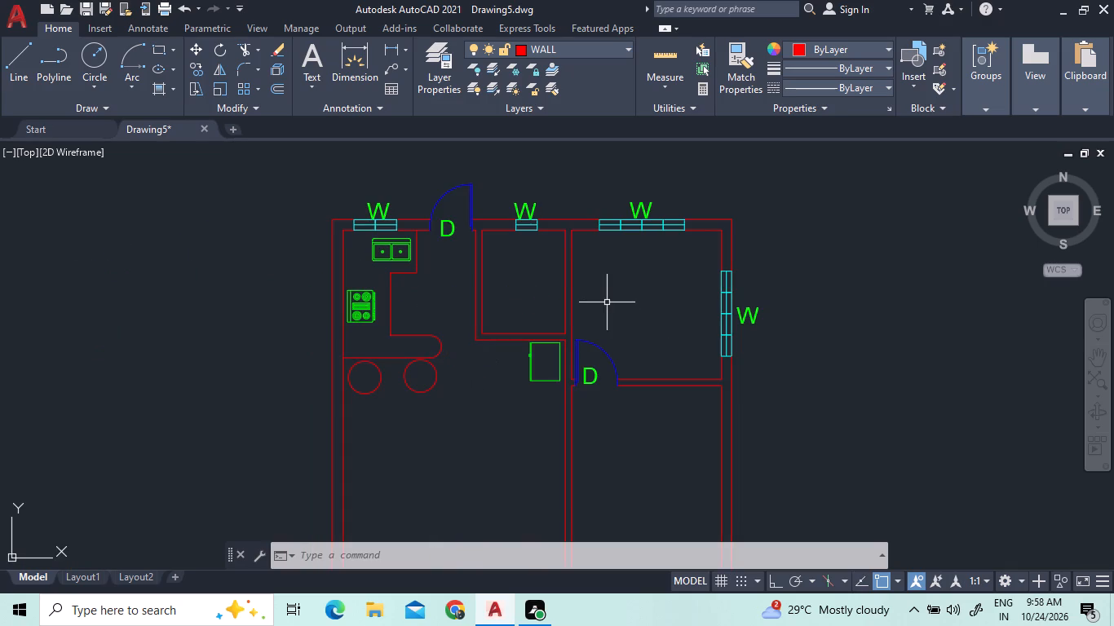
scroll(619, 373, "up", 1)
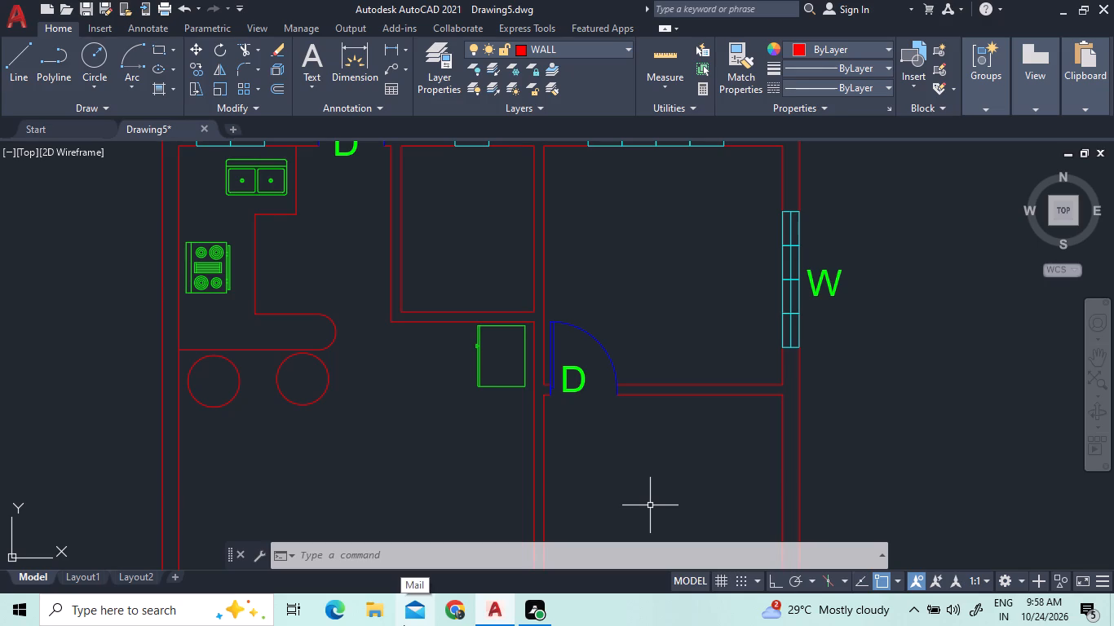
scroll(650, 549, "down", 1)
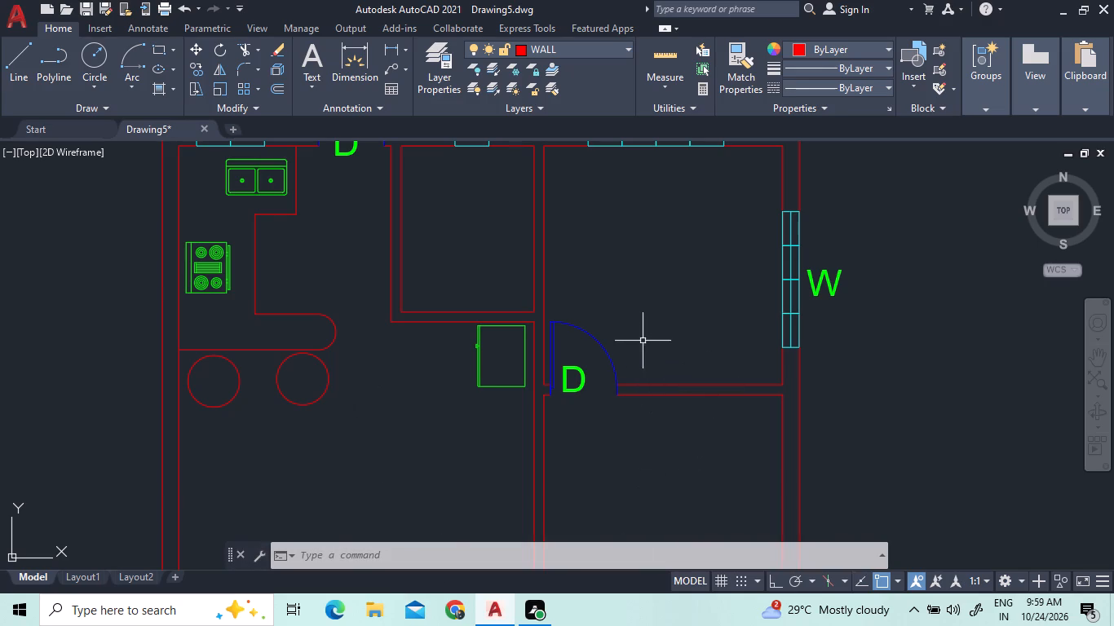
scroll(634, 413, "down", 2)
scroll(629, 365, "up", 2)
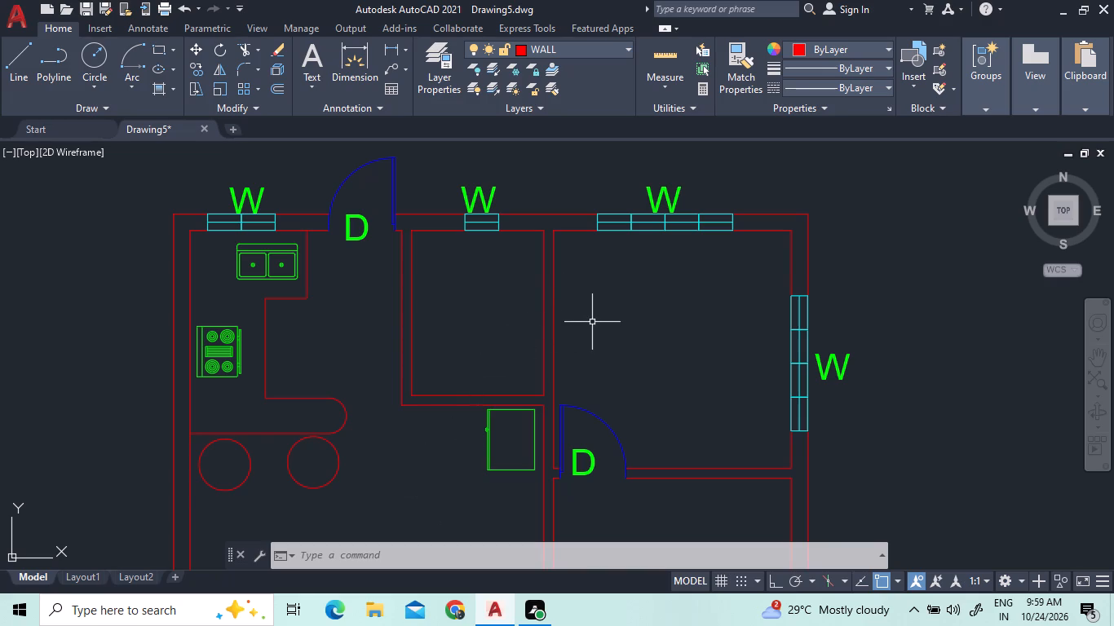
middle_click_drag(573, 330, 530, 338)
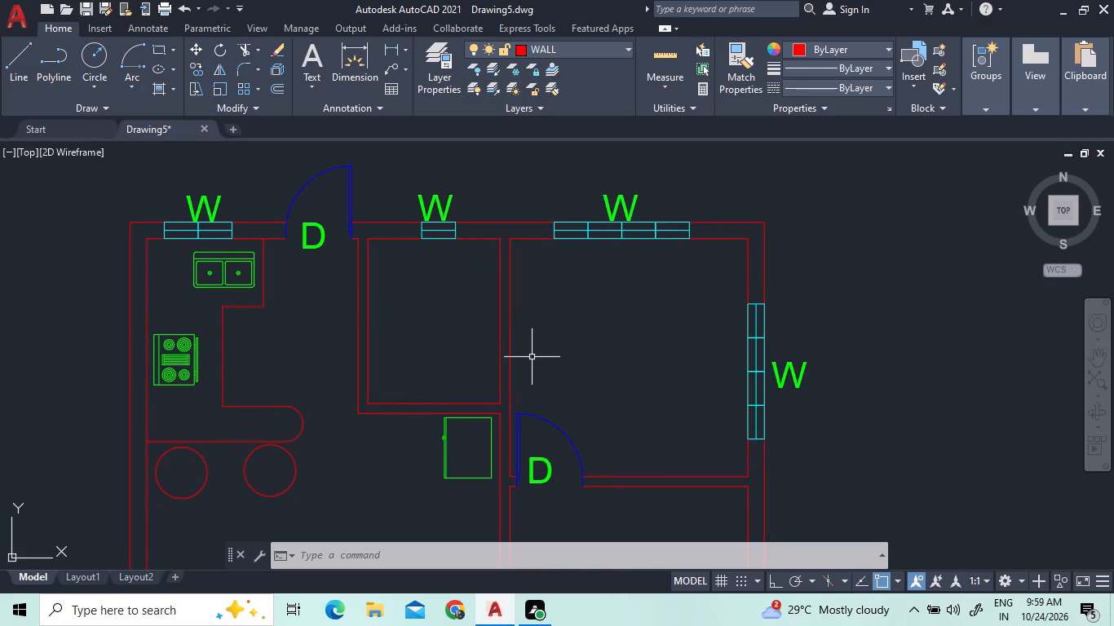
Insert the top-view toilet block from the House Designer.dwg blocks in DesignCenter, placing it outside the plan's left wall.
type("DC")
key("Return")
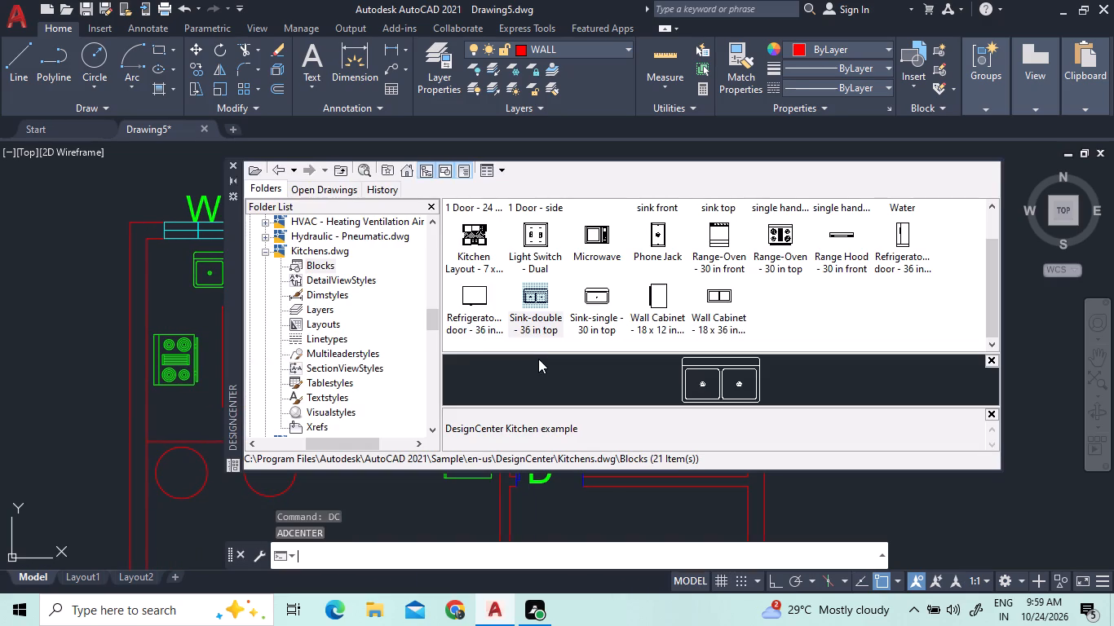
left_click(264, 249)
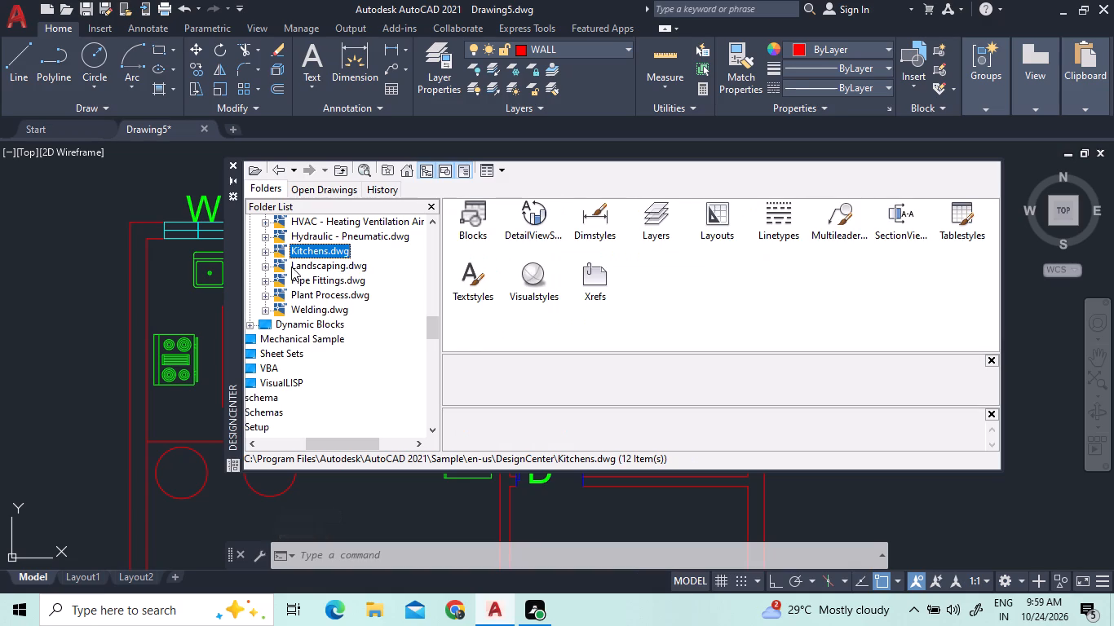
left_click(320, 265)
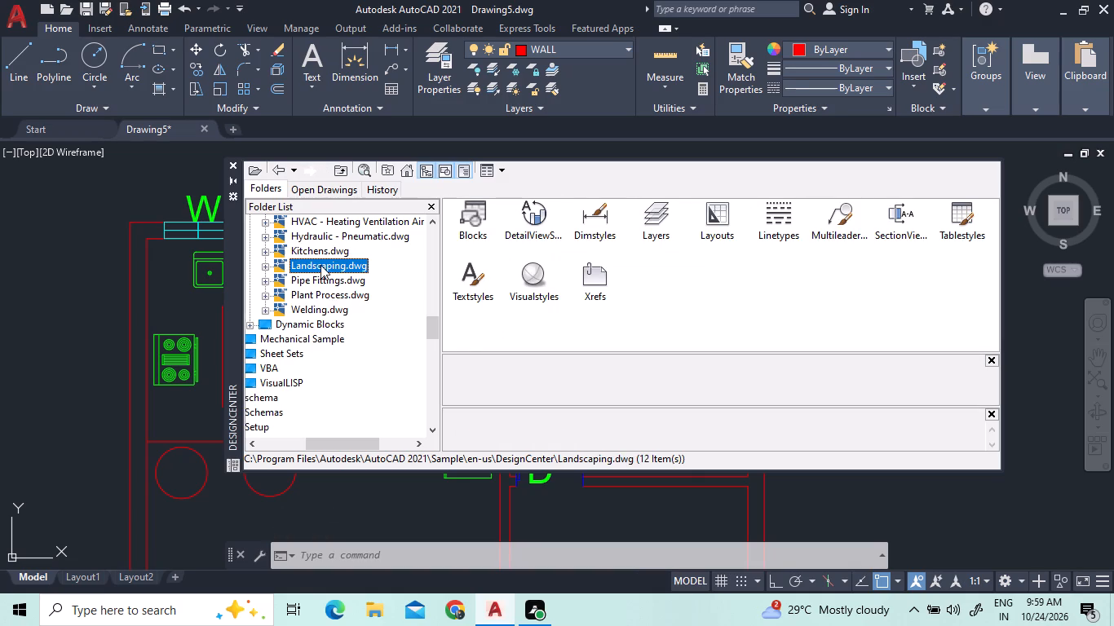
left_click(320, 267)
scroll(329, 354, "up", 2)
double_click(336, 294)
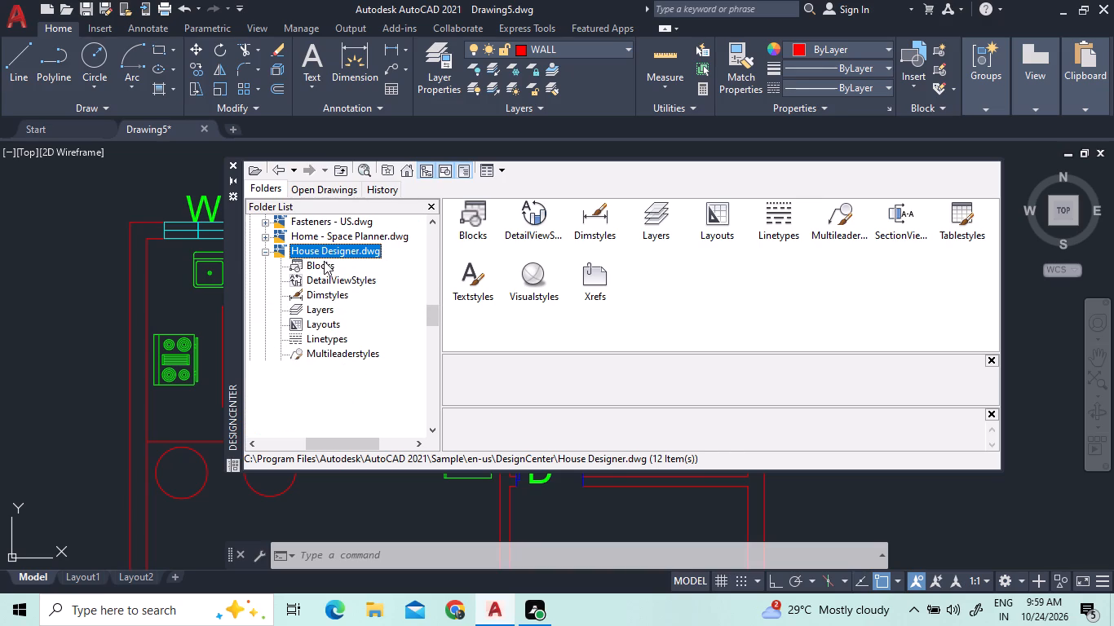
double_click(324, 261)
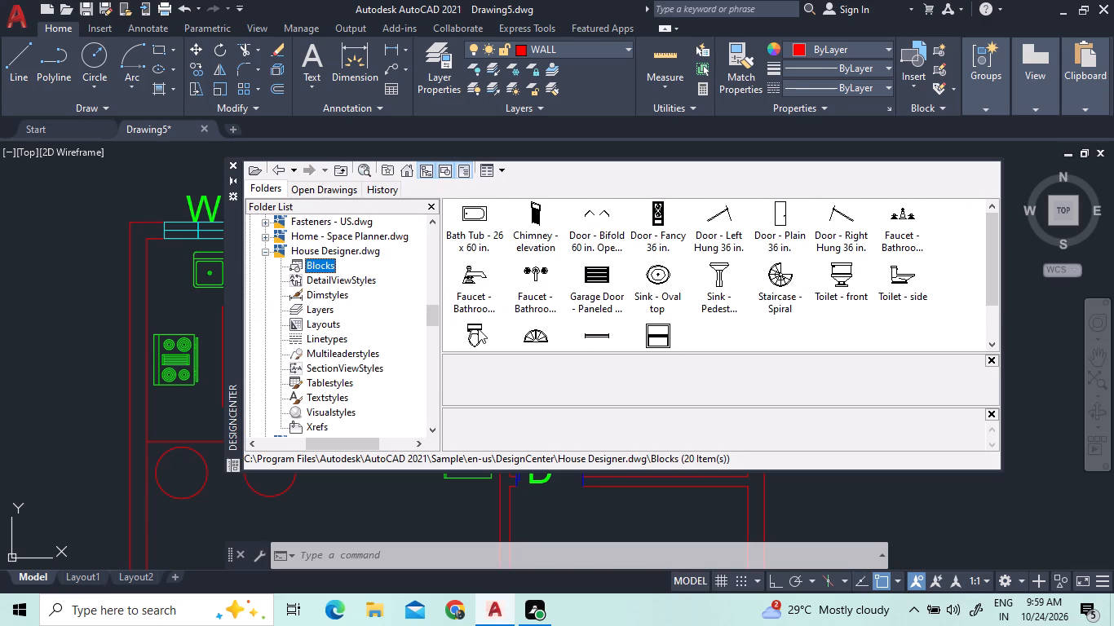
left_click_drag(478, 328, 38, 324)
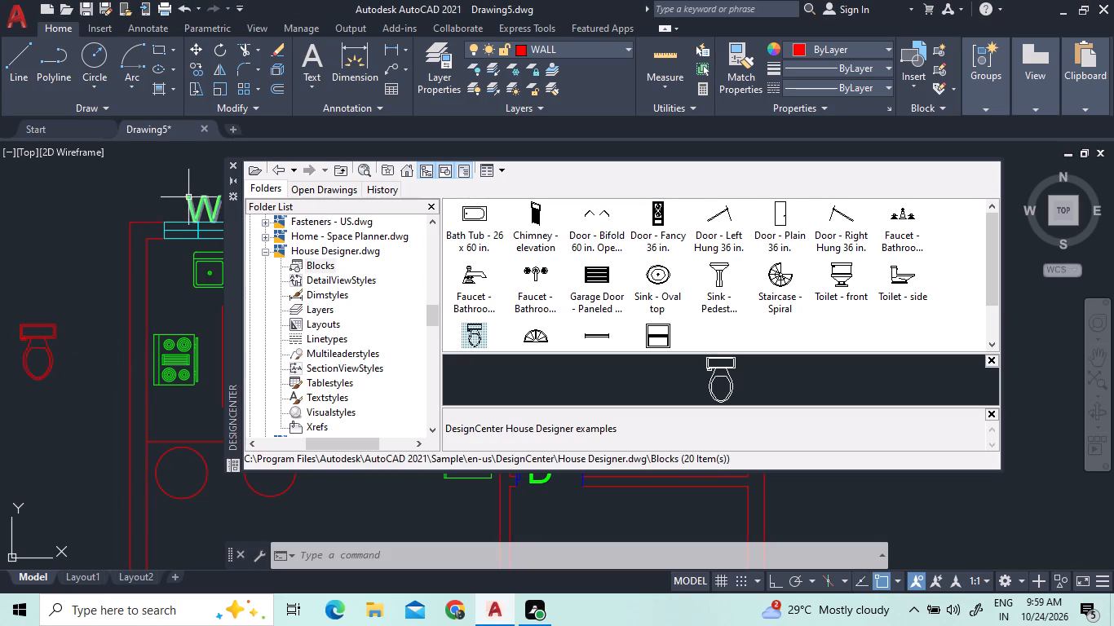
left_click(232, 163)
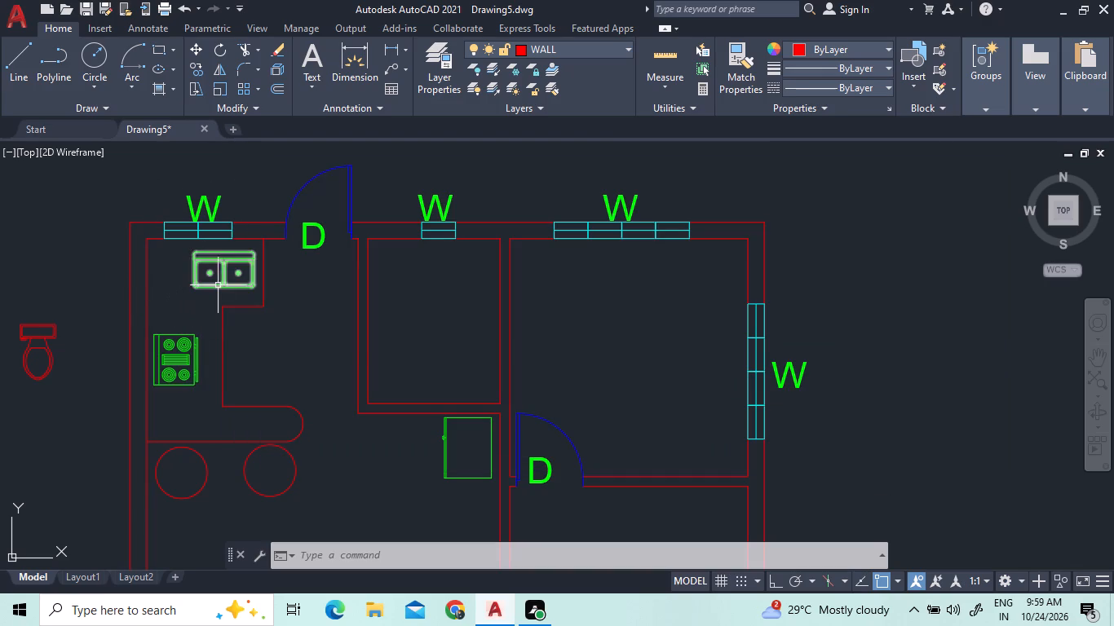
Put the double sink, the stove and the appliance block below the small room on the FURNITURE layer.
left_click(219, 284)
left_click(190, 339)
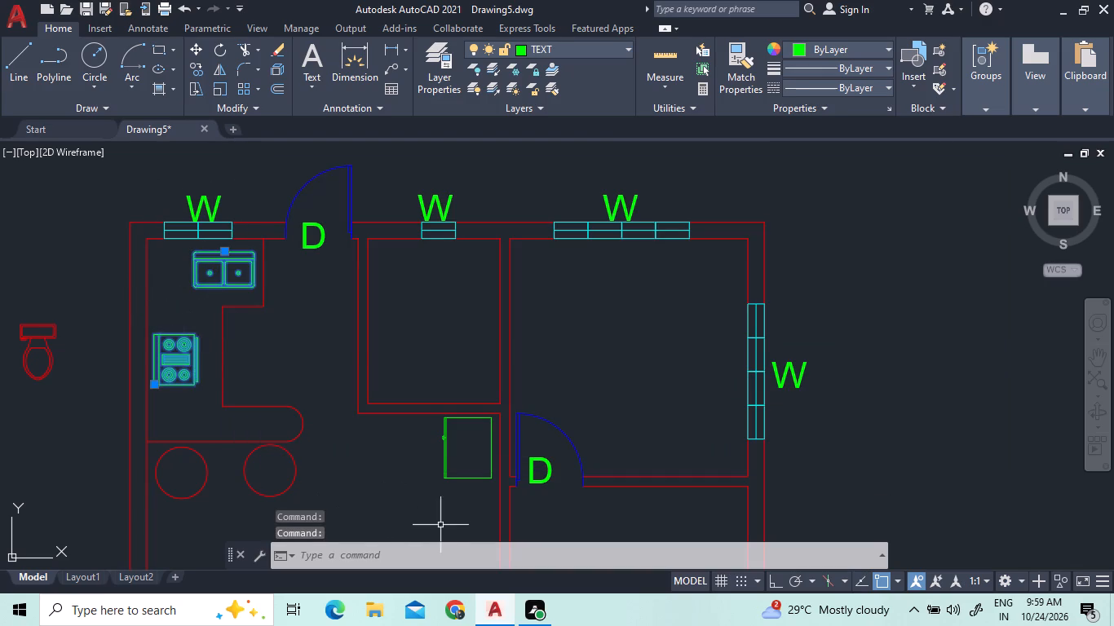
left_click(444, 461)
left_click(531, 52)
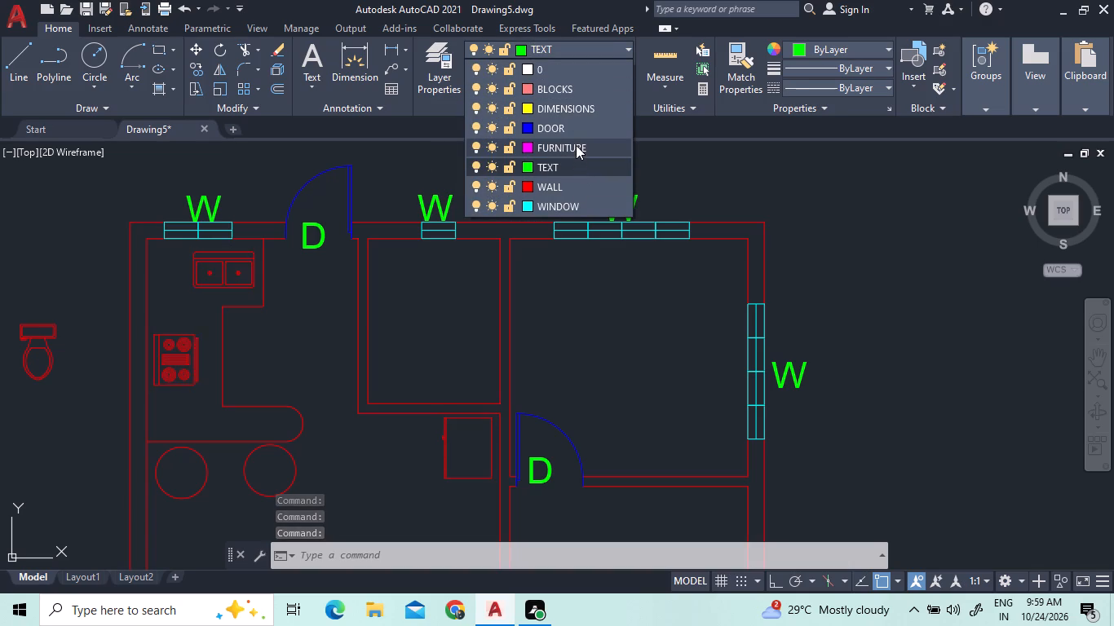
left_click(576, 145)
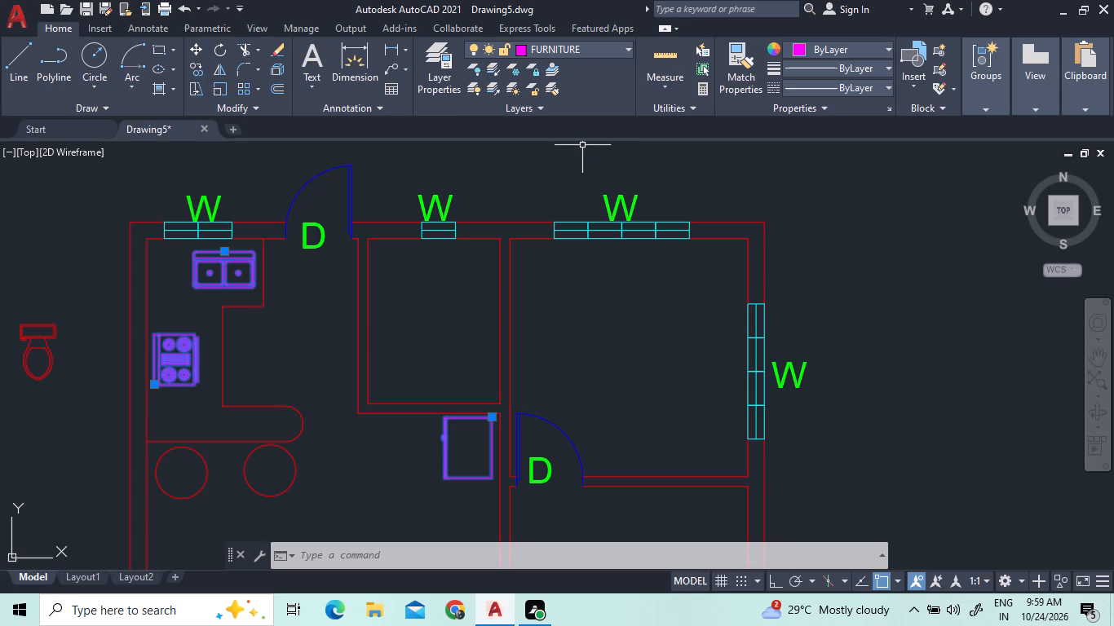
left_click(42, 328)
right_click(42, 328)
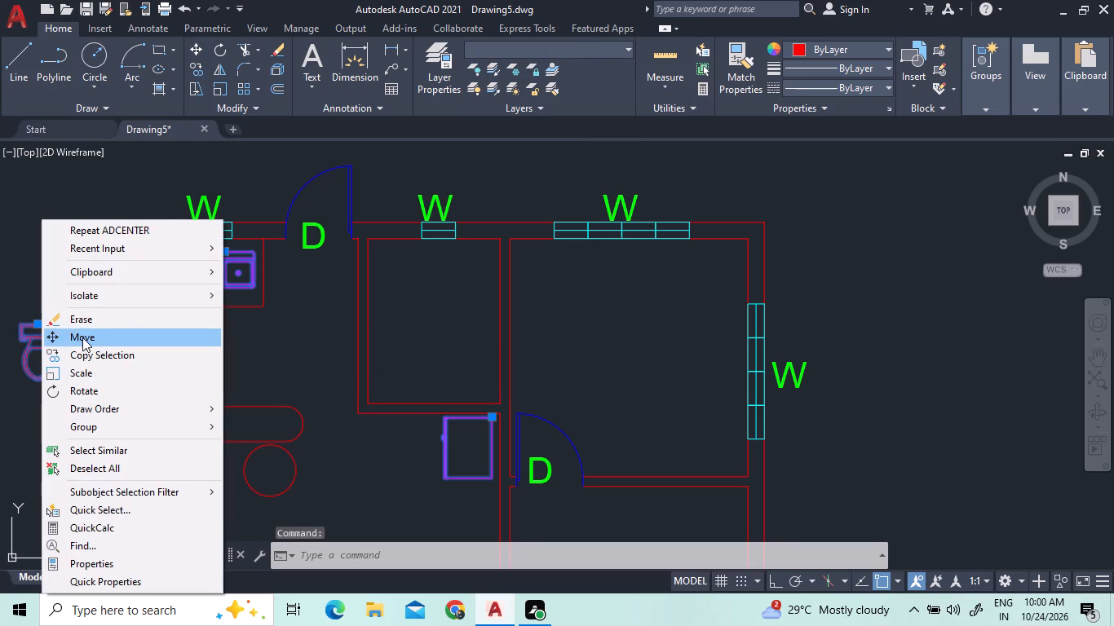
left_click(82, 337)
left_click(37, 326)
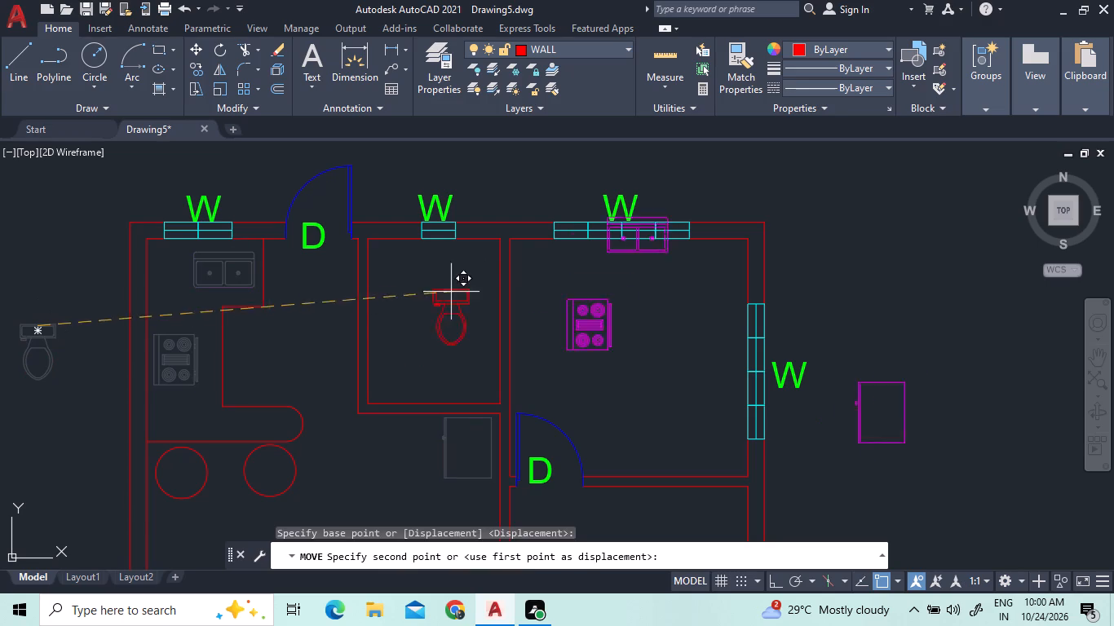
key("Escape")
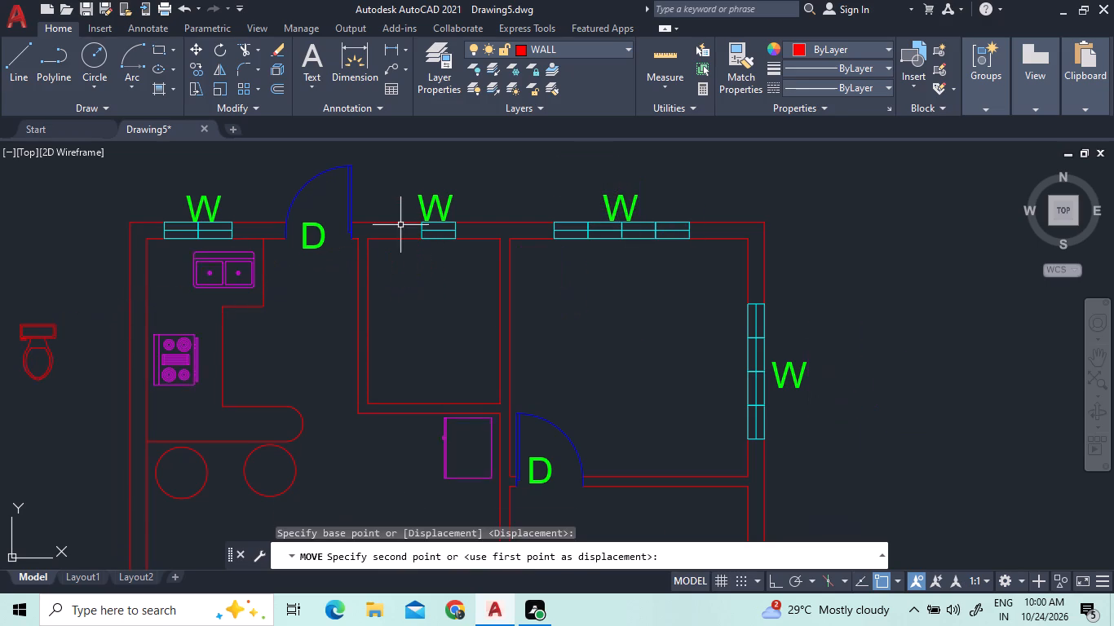
Move the toilet block into the small room, with its tank against the top wall centred under the window.
left_click(36, 337)
right_click(46, 311)
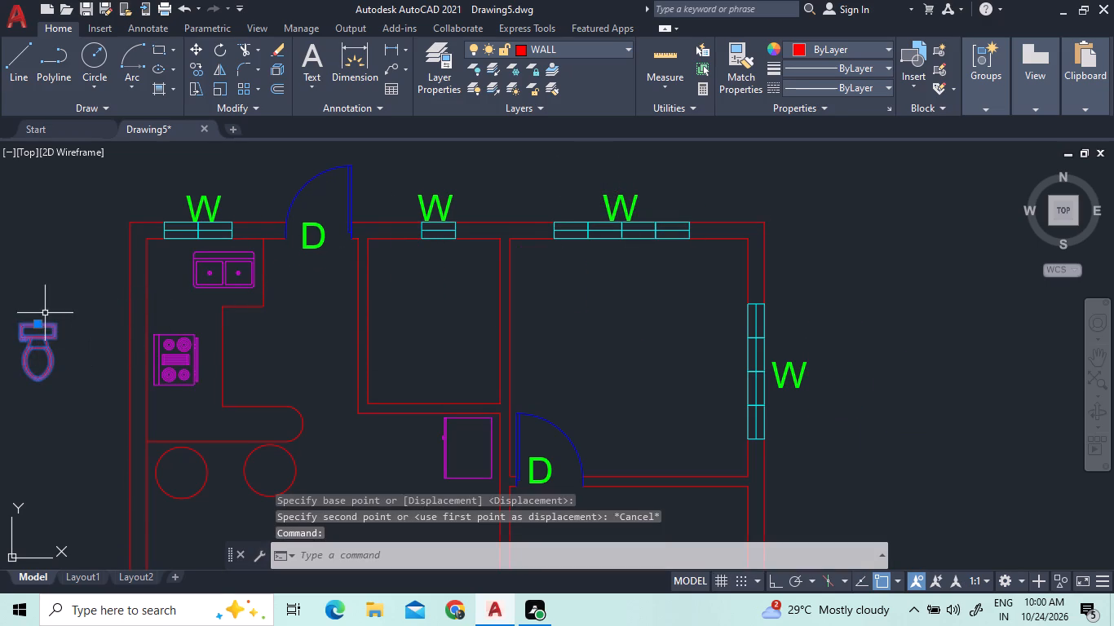
left_click(70, 311)
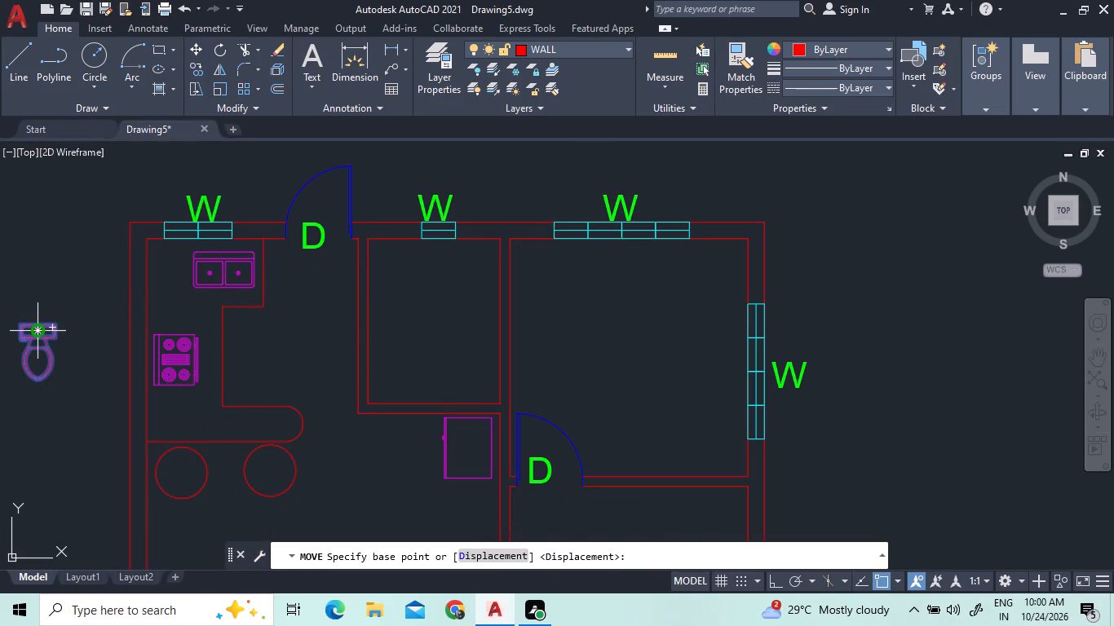
left_click(38, 329)
scroll(413, 242, "up", 4)
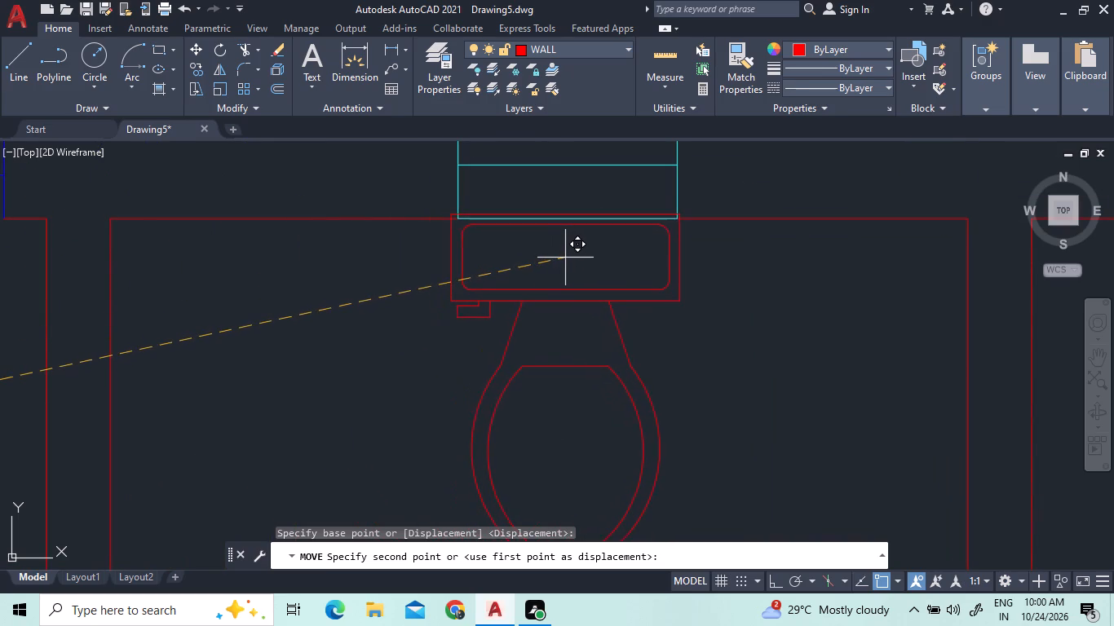
scroll(564, 255, "up", 2)
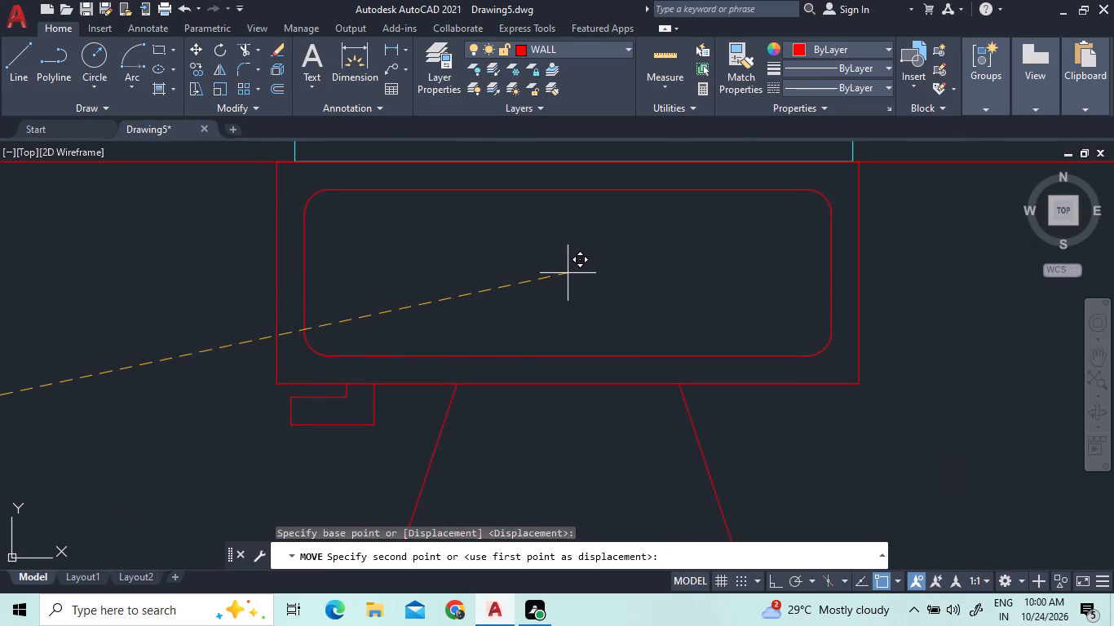
left_click(568, 273)
scroll(569, 285, "down", 4)
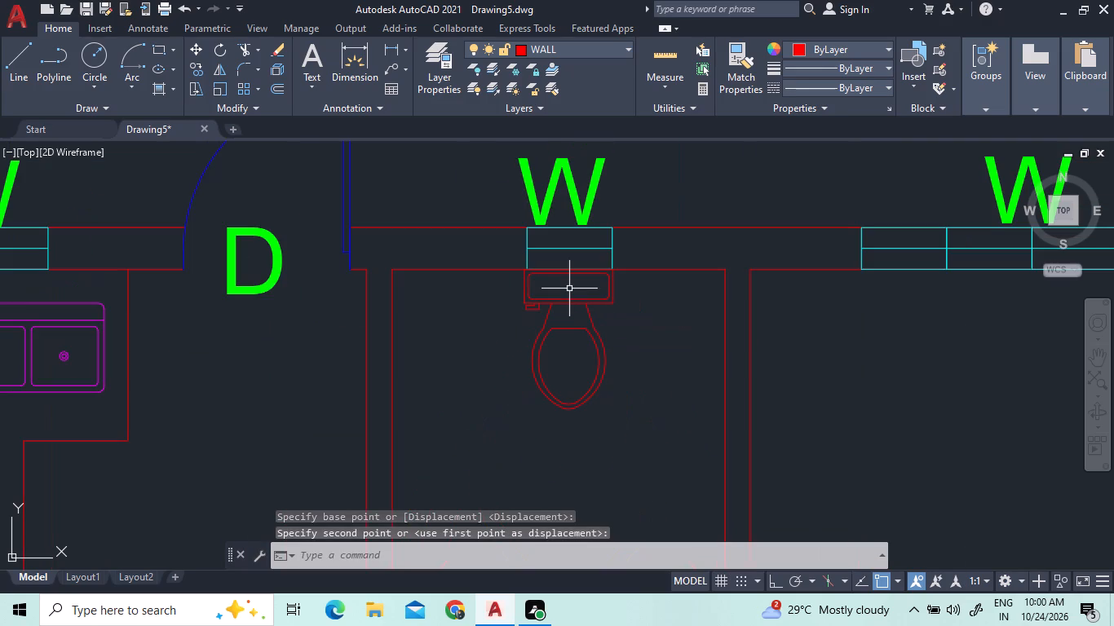
scroll(577, 327, "down", 2)
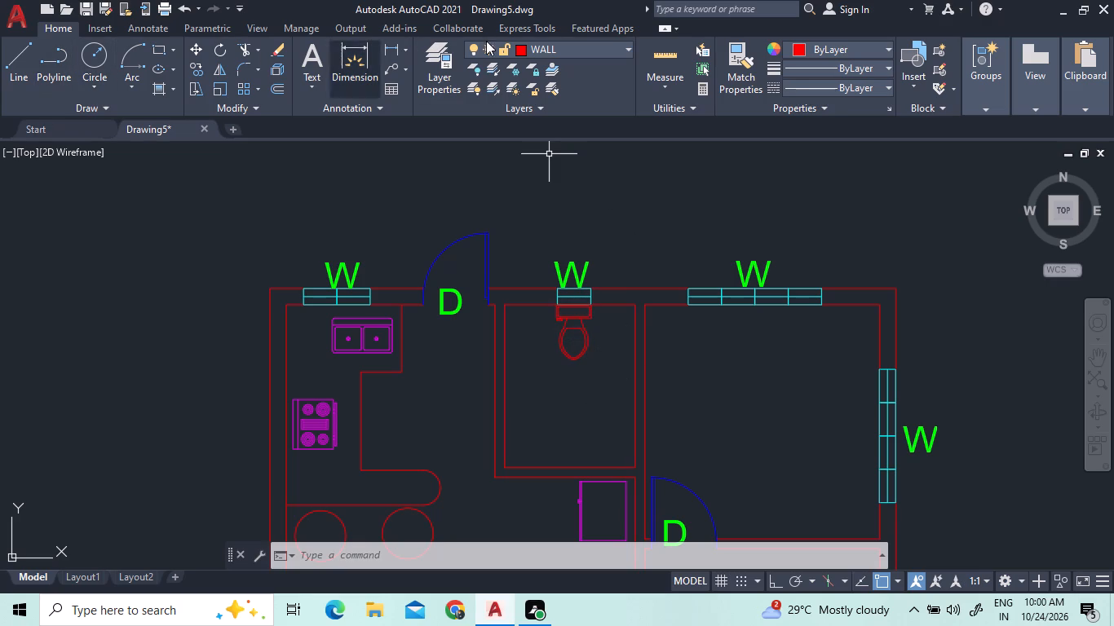
Draw a horizontal line across the toilet room below the toilet, between its left and right inner wall faces.
left_click(8, 70)
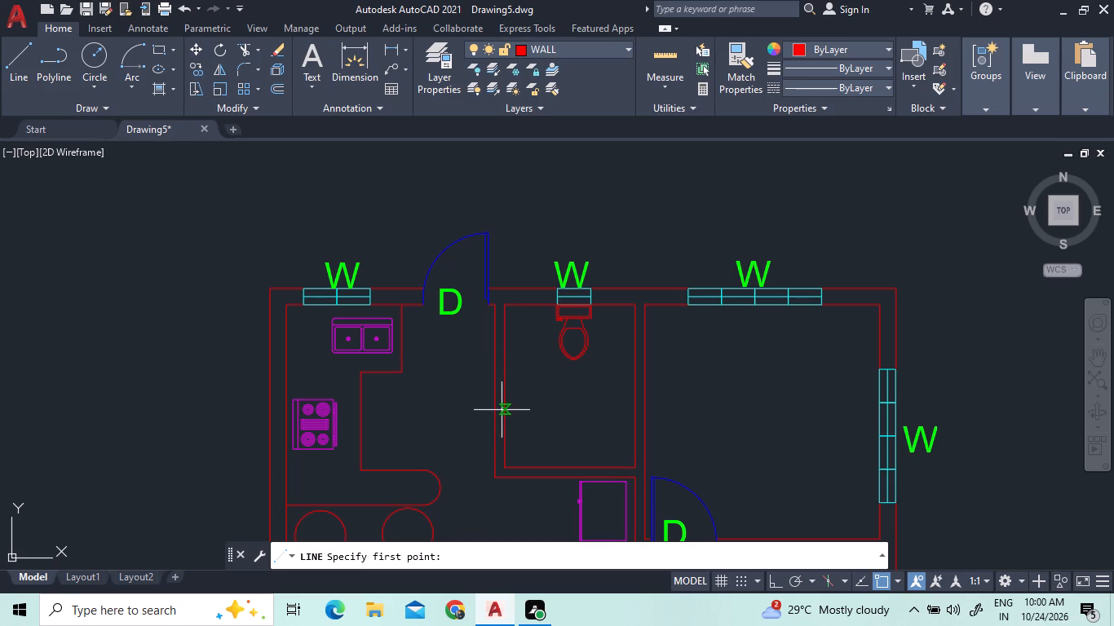
left_click(504, 409)
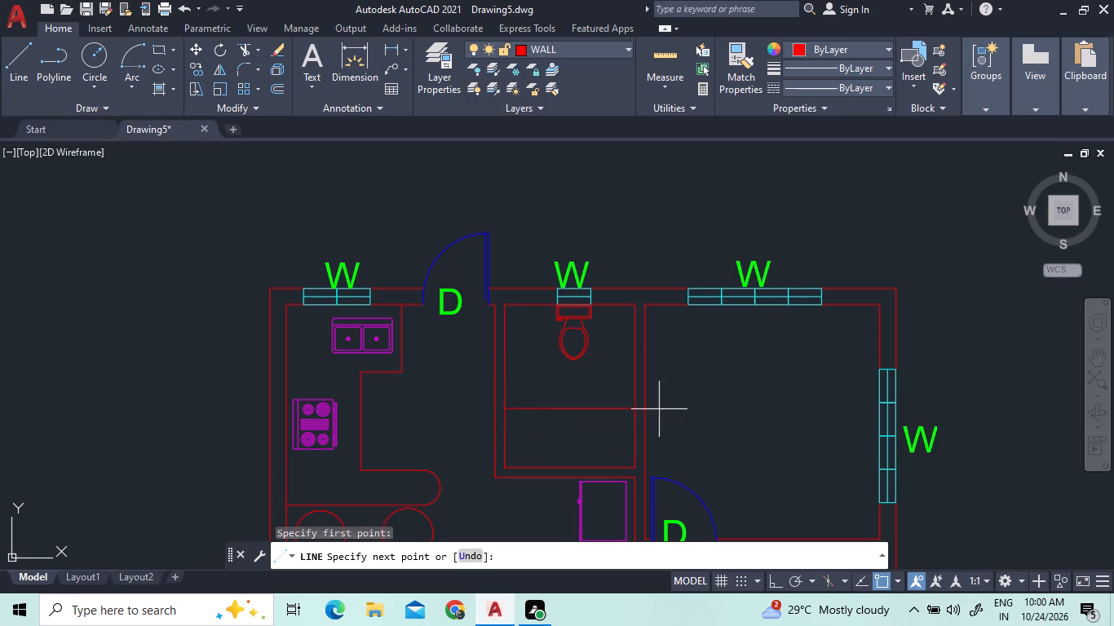
key("F8")
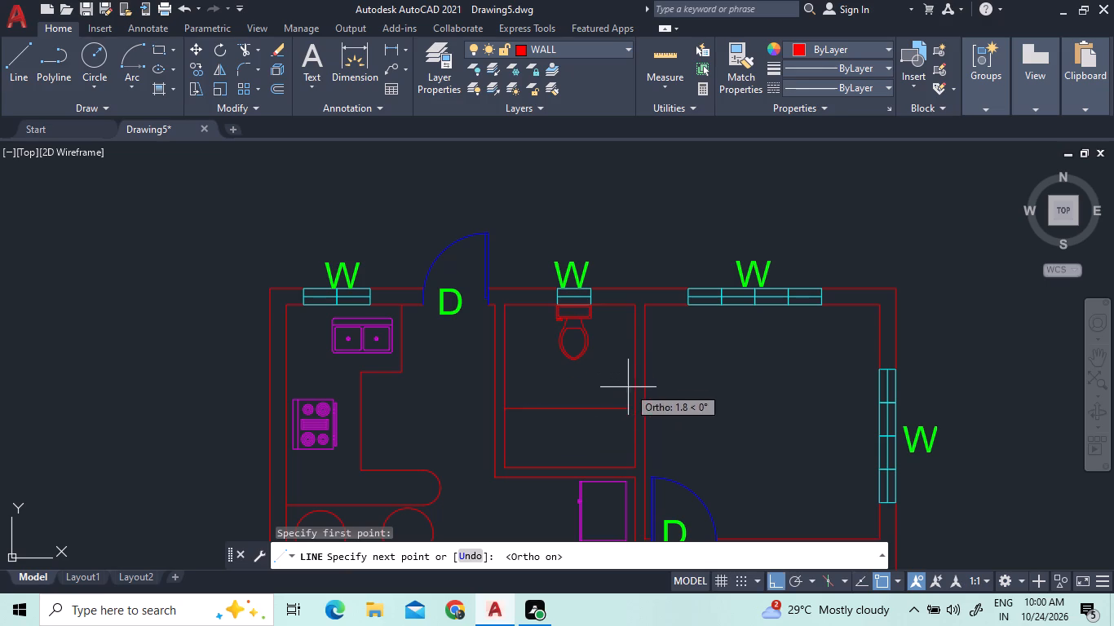
scroll(635, 414, "up", 4)
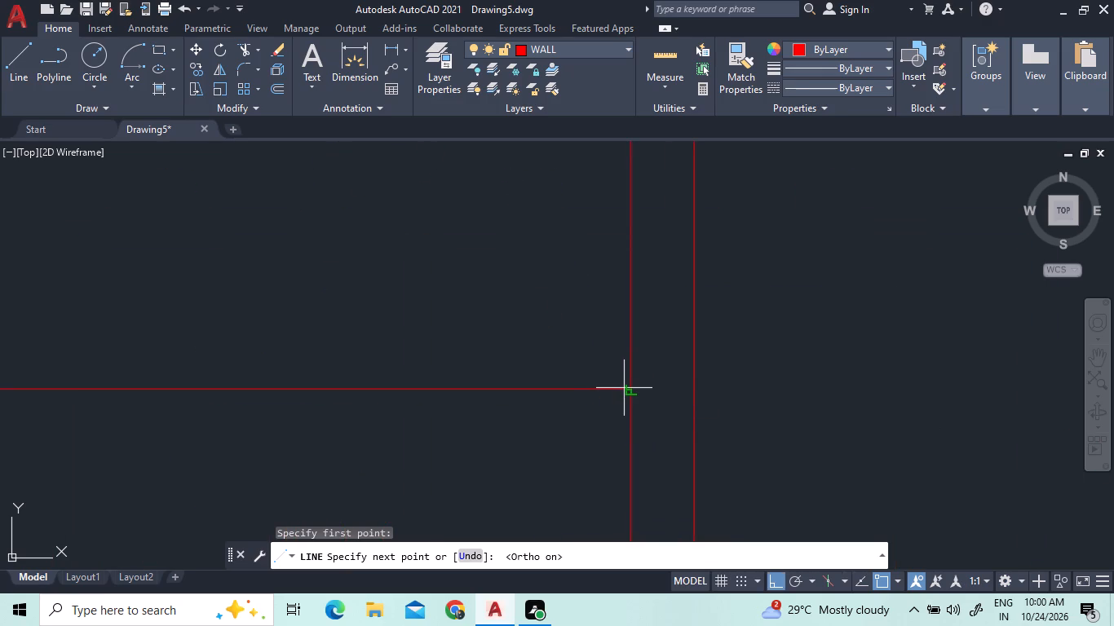
left_click(628, 388)
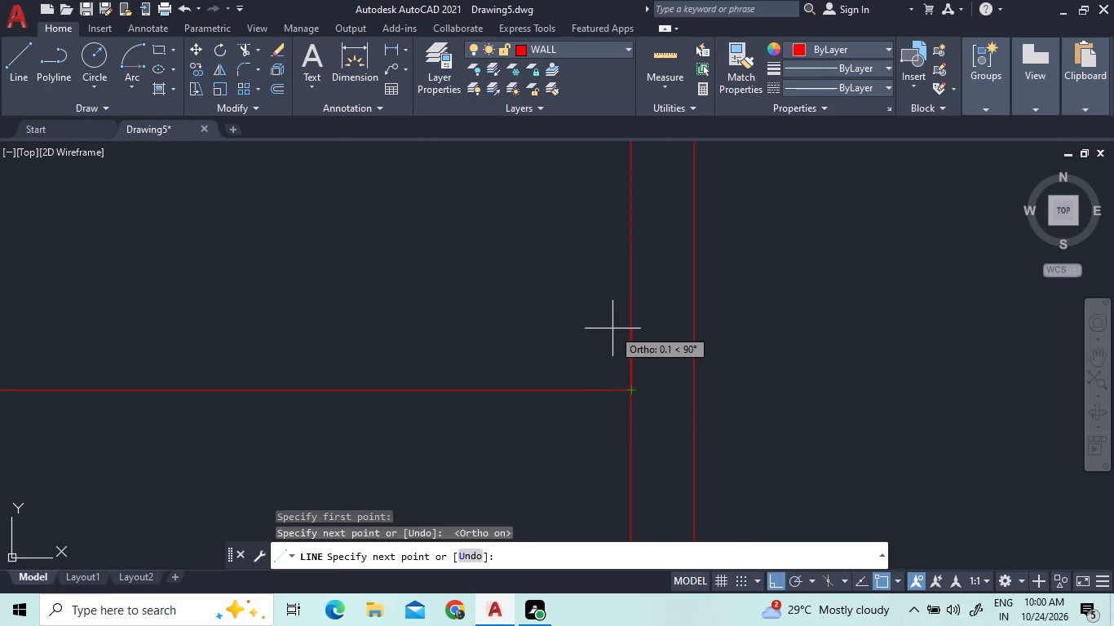
key("Escape")
Draw both corner-to-corner diagonals across the shower area at the bottom of the toilet room.
scroll(615, 326, "down", 3)
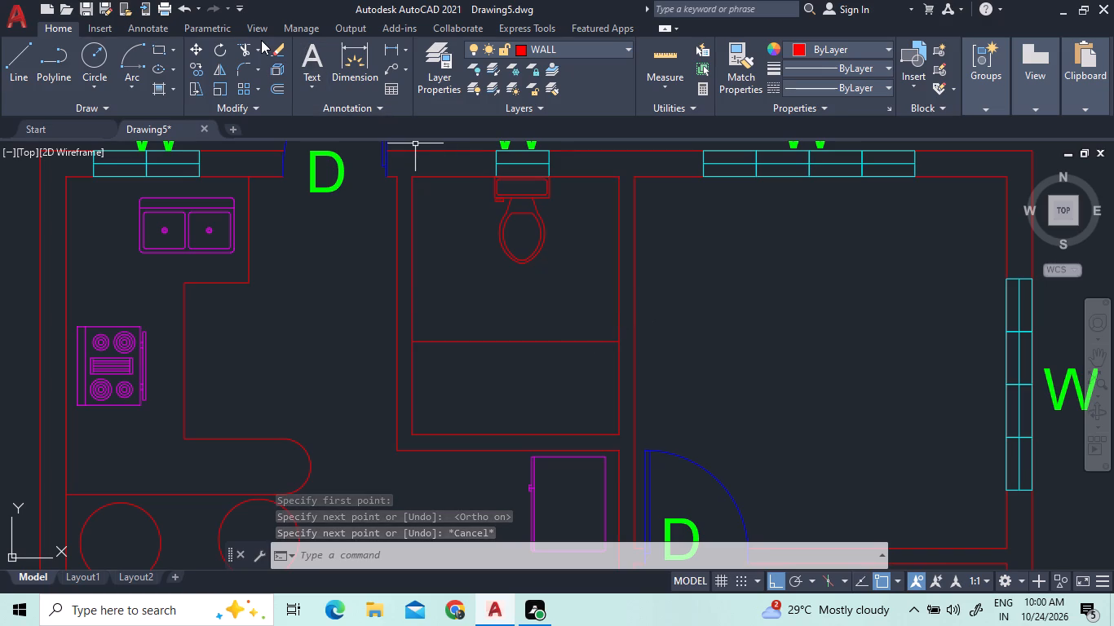
left_click(18, 64)
left_click(413, 344)
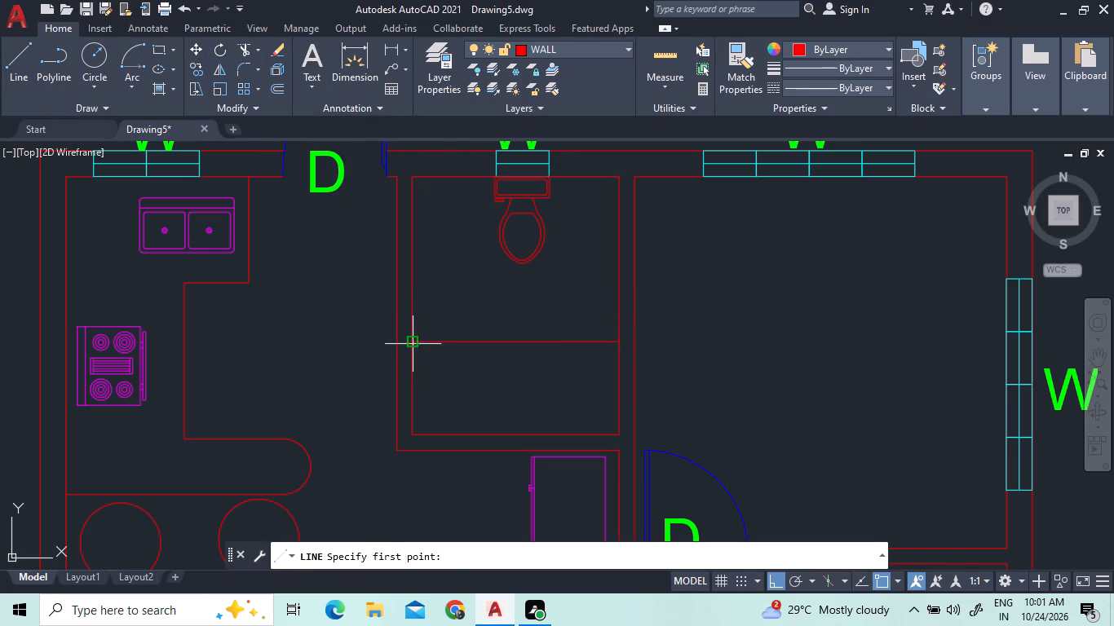
left_click(617, 433)
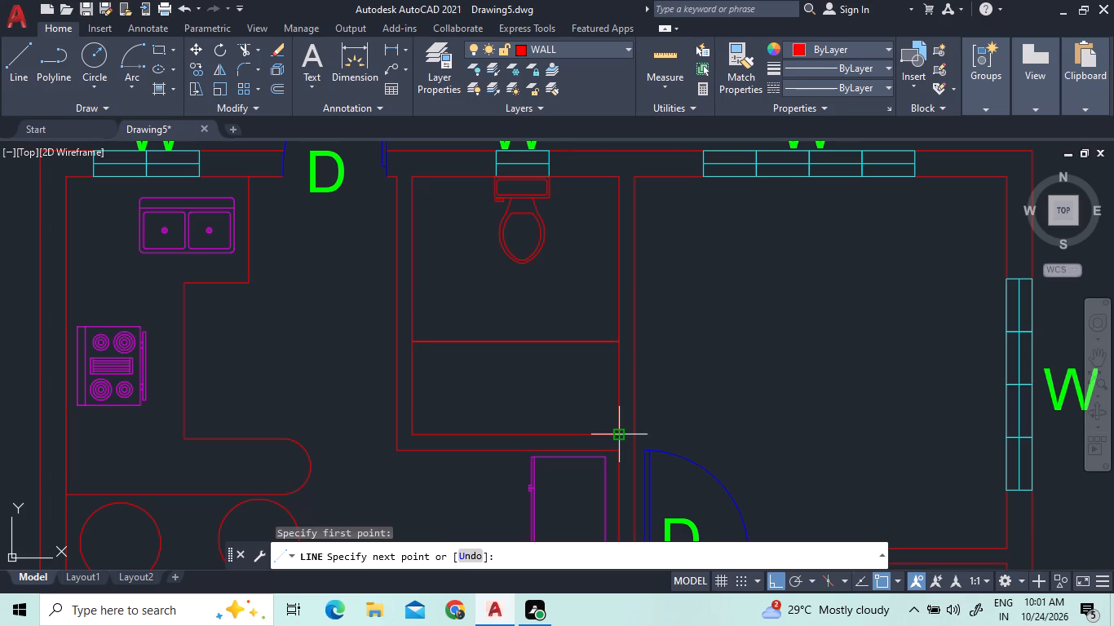
left_click(33, 51)
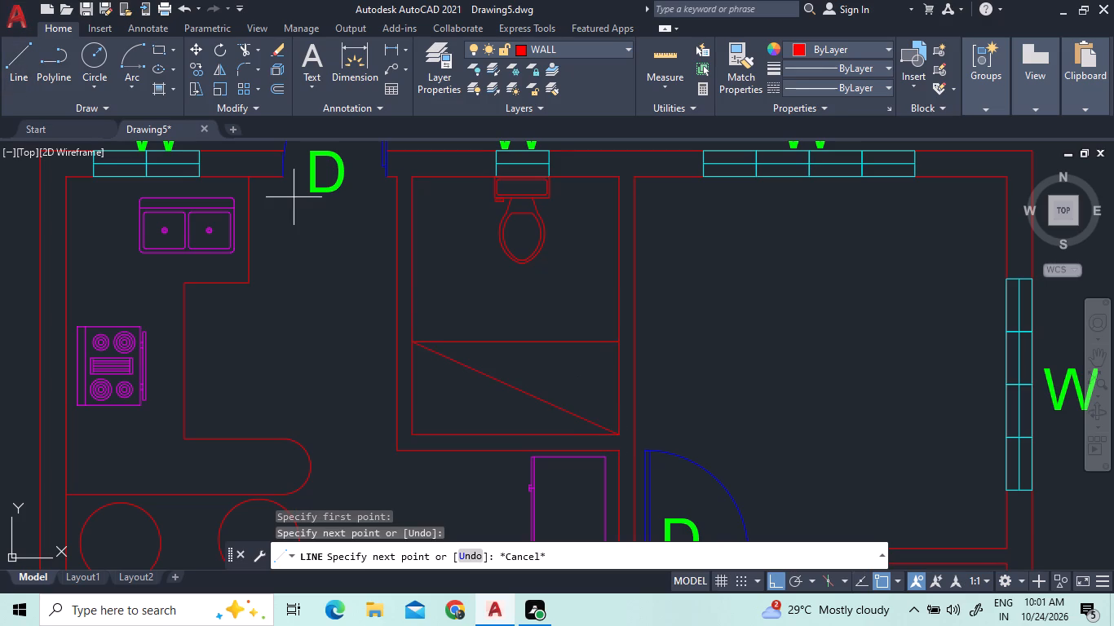
left_click(625, 343)
left_click(409, 430)
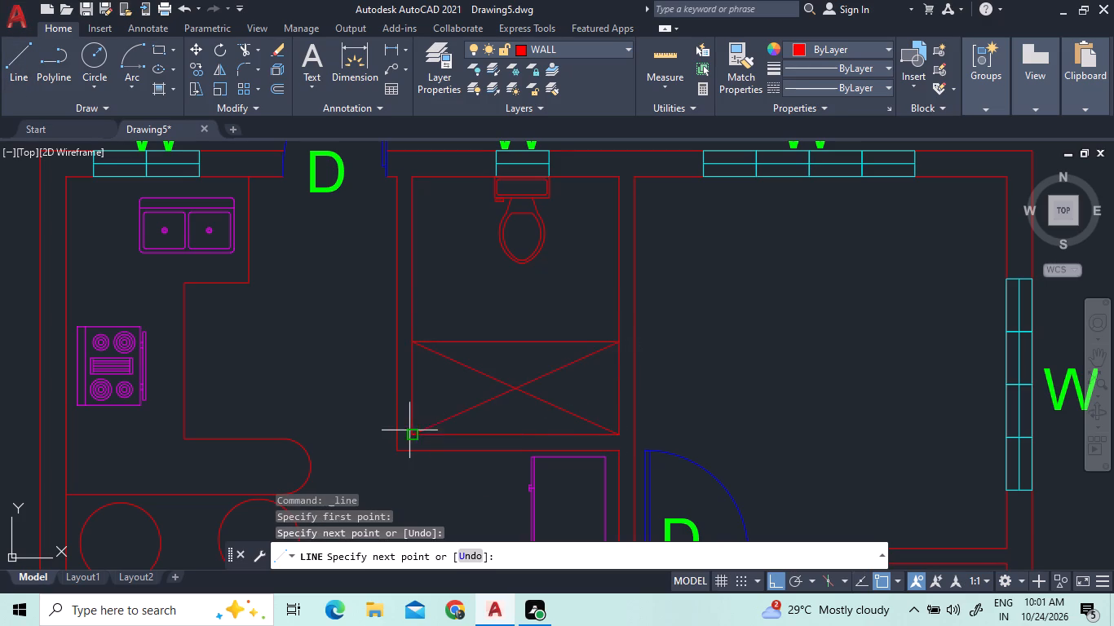
Draw a small drain circle centred where the shower area's two diagonals cross.
left_click(99, 64)
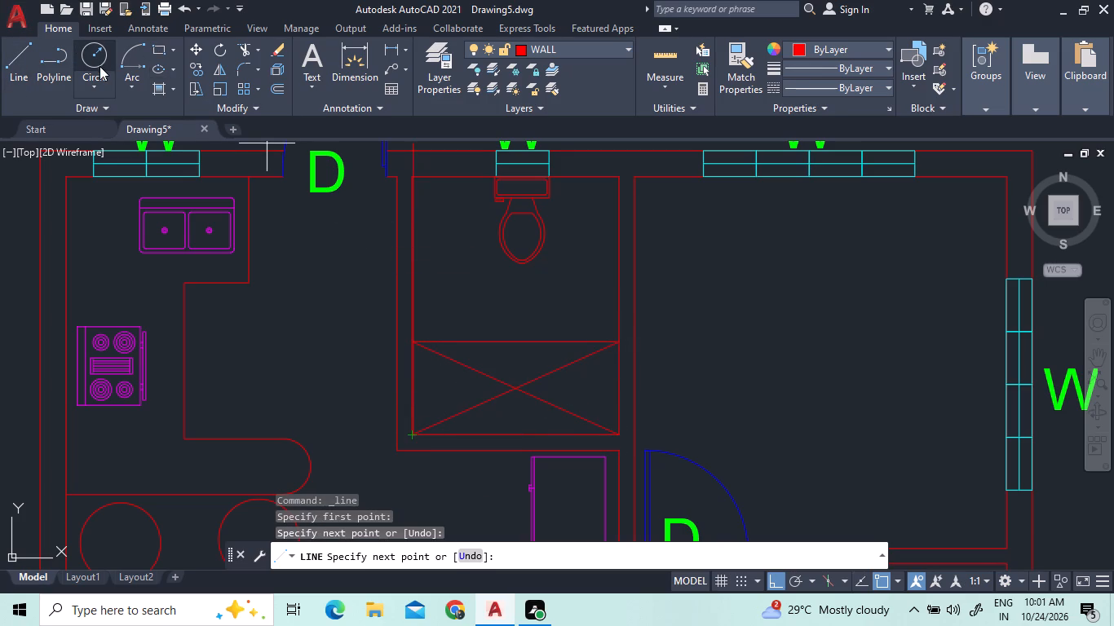
left_click(516, 387)
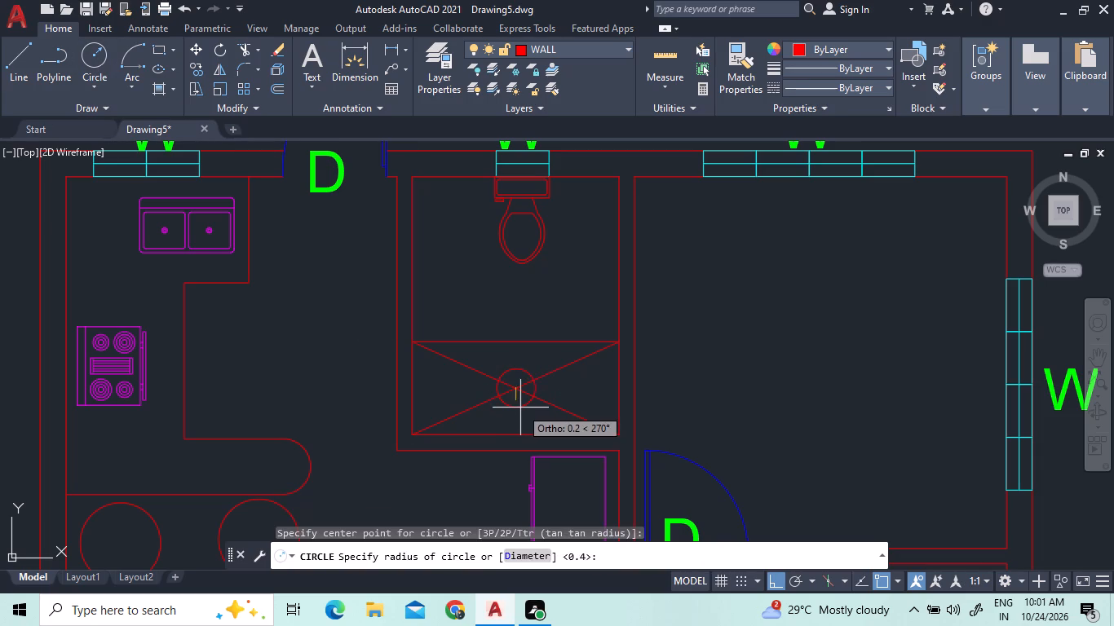
left_click(519, 402)
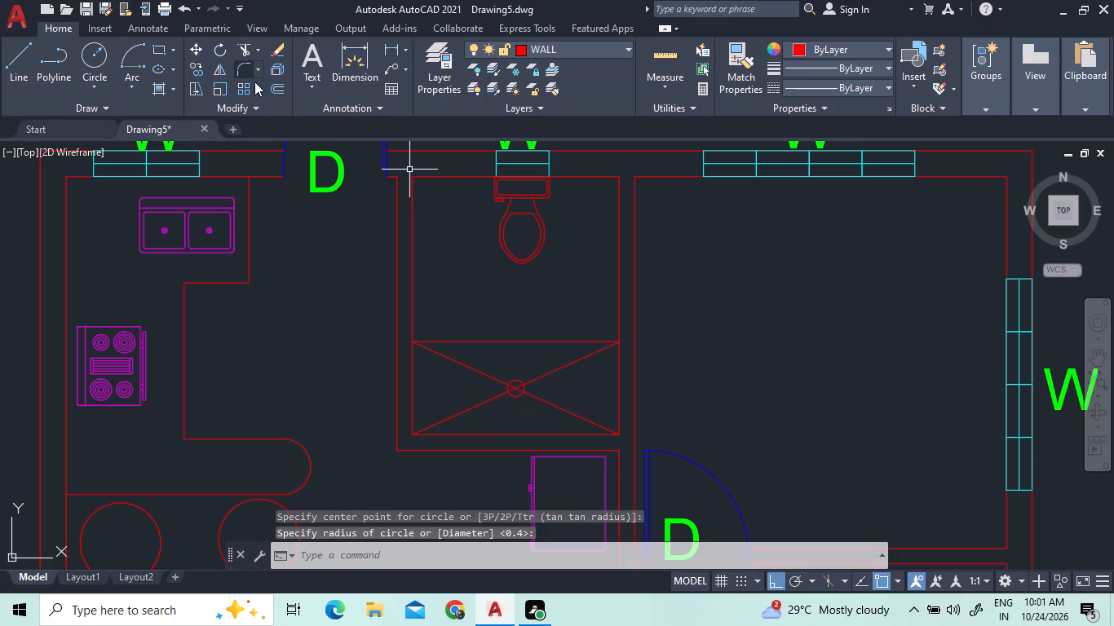
Trim the parts of both diagonals that lie inside the drain circle.
scroll(531, 399, "up", 3)
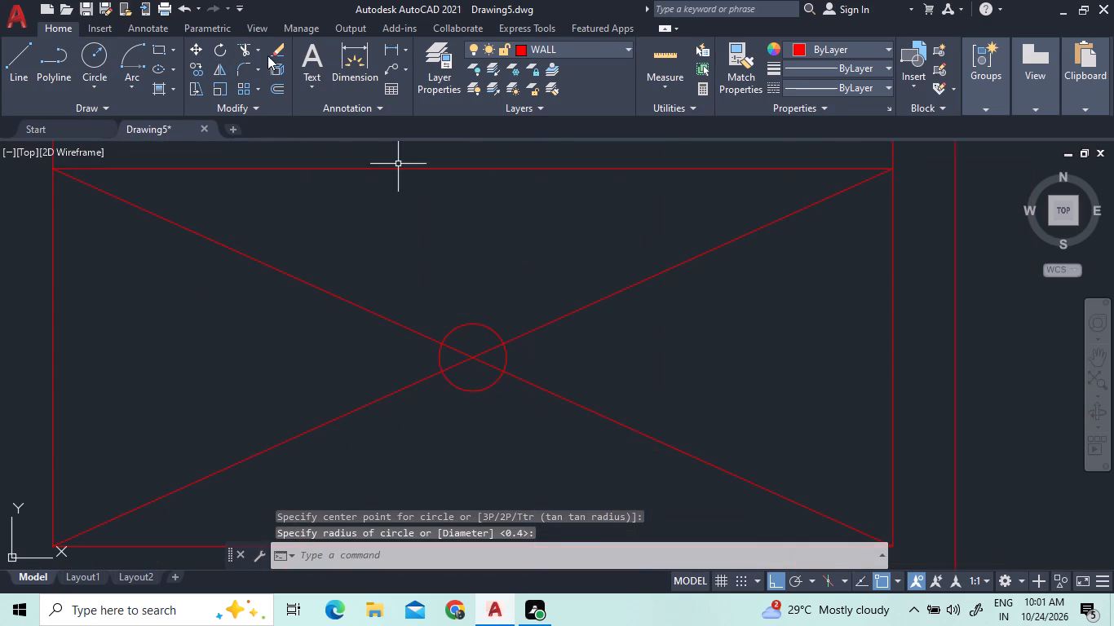
left_click(250, 48)
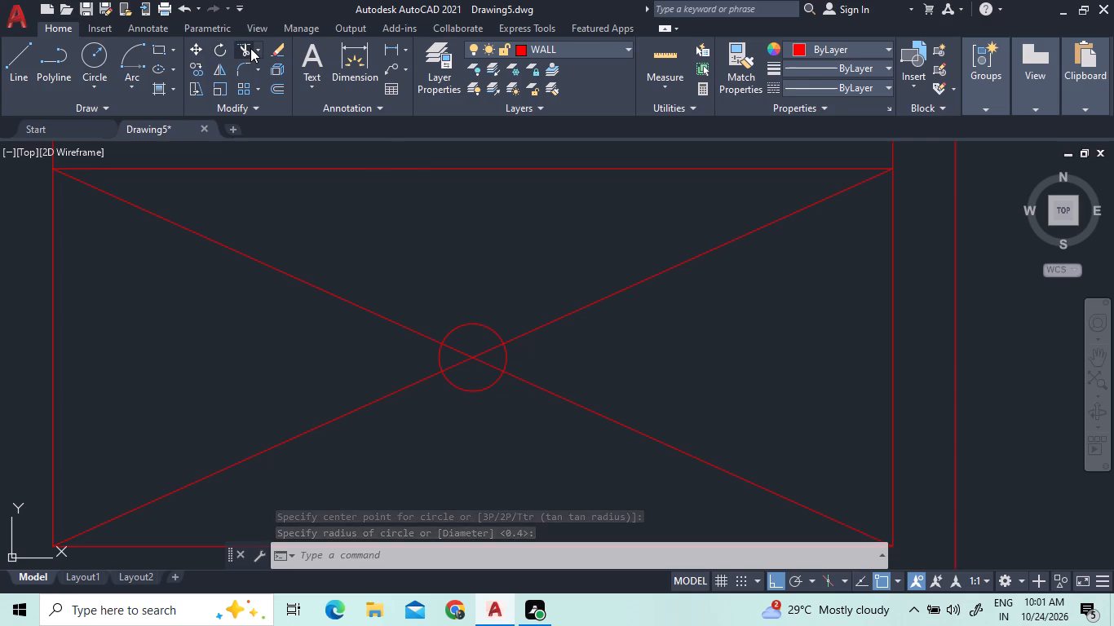
left_click(492, 371)
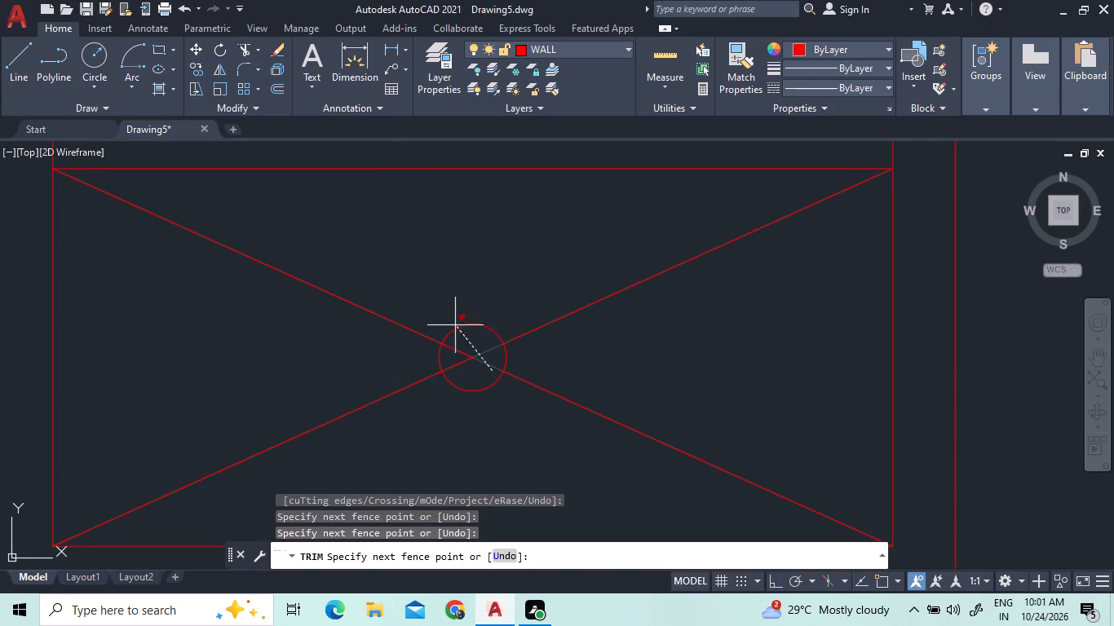
left_click(456, 346)
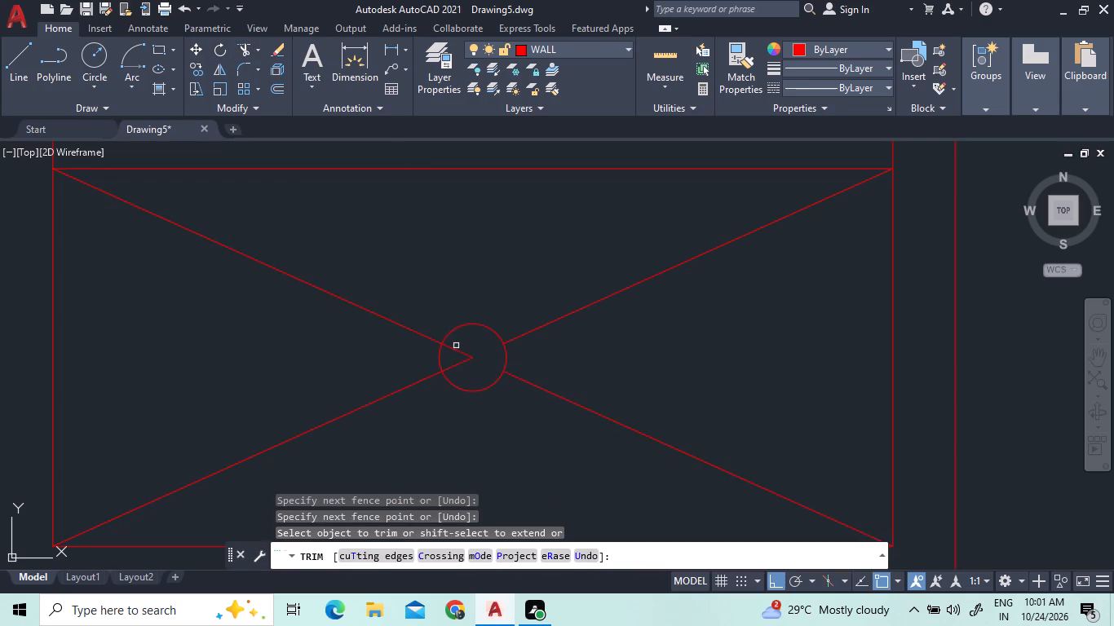
left_click(456, 346)
left_click(458, 375)
left_click(463, 350)
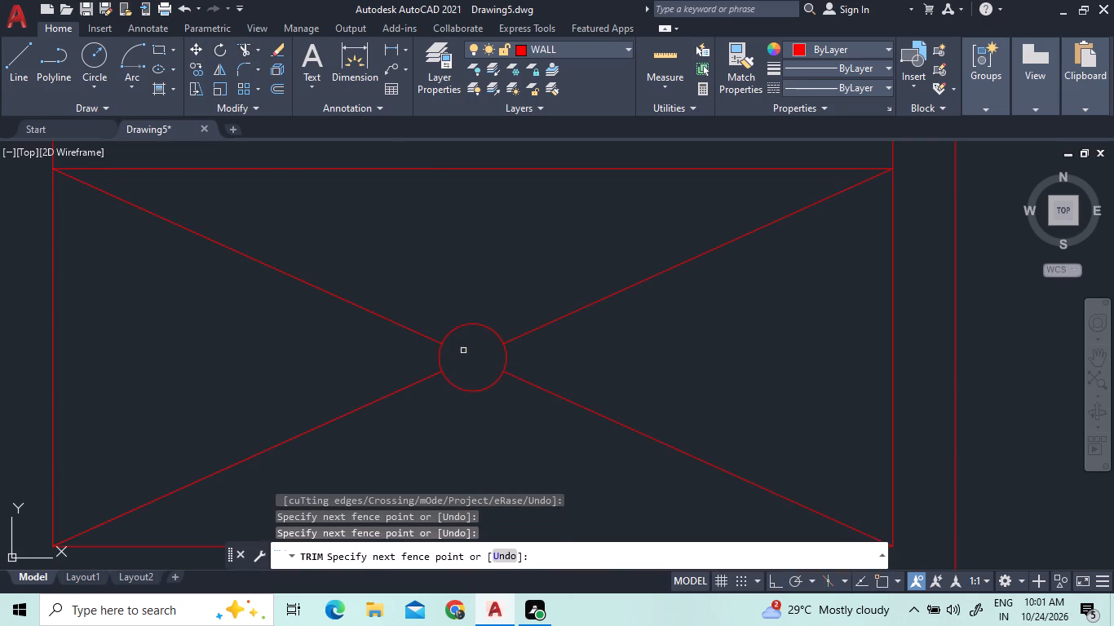
right_click(614, 373)
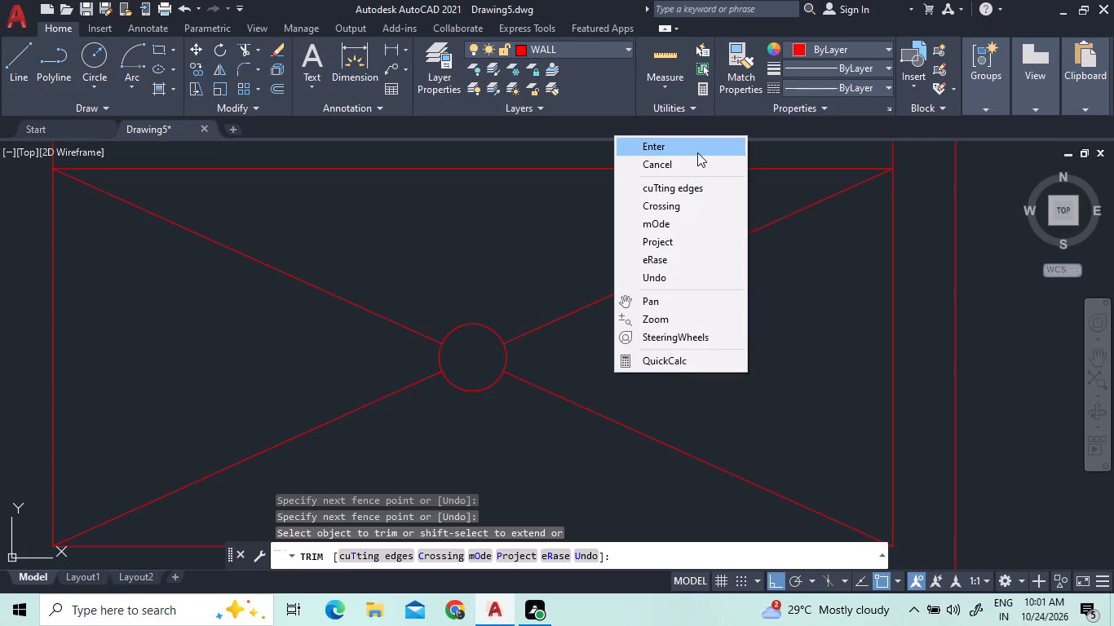
left_click(697, 152)
Draw two short horizontal lines across the thickness of the toilet room's right wall, marking an opening just above the shower area.
scroll(661, 377, "down", 2)
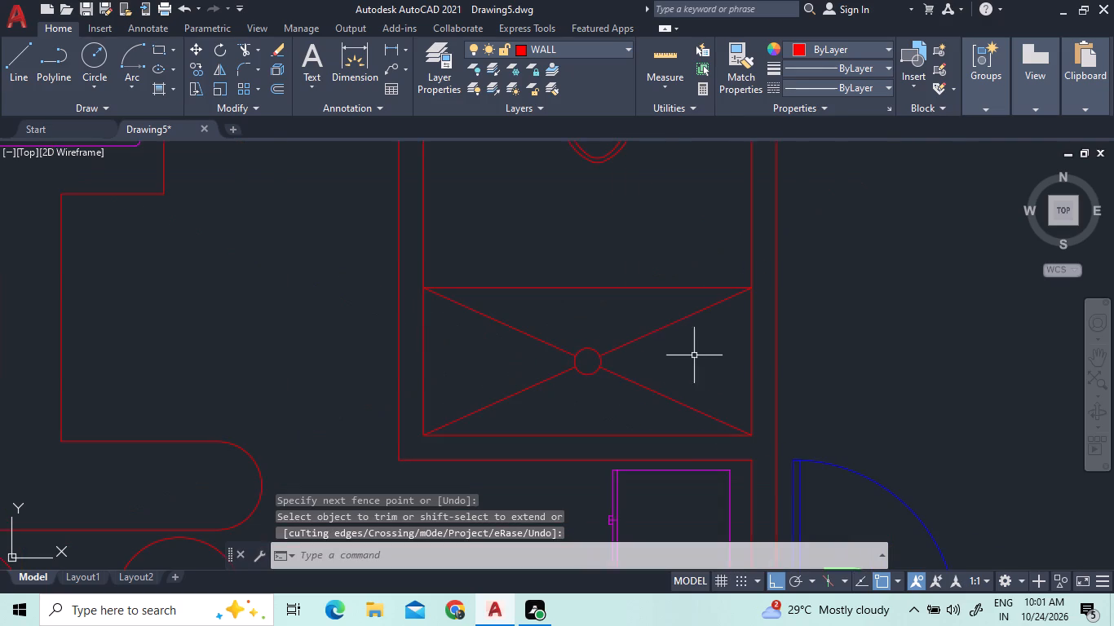
scroll(705, 362, "down", 1)
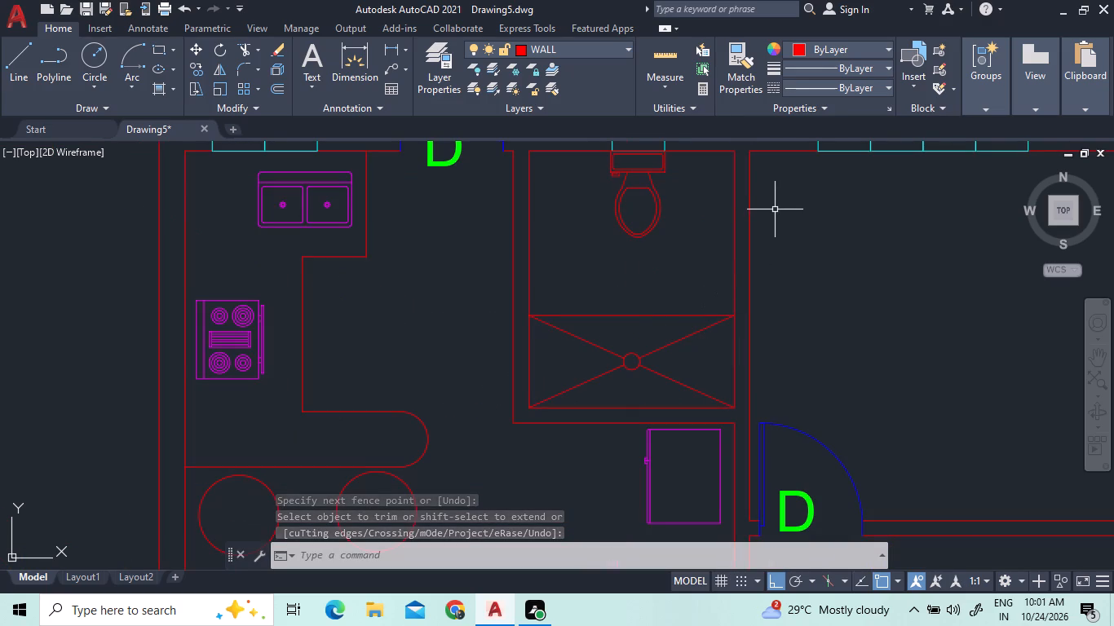
middle_click_drag(751, 211, 368, 298)
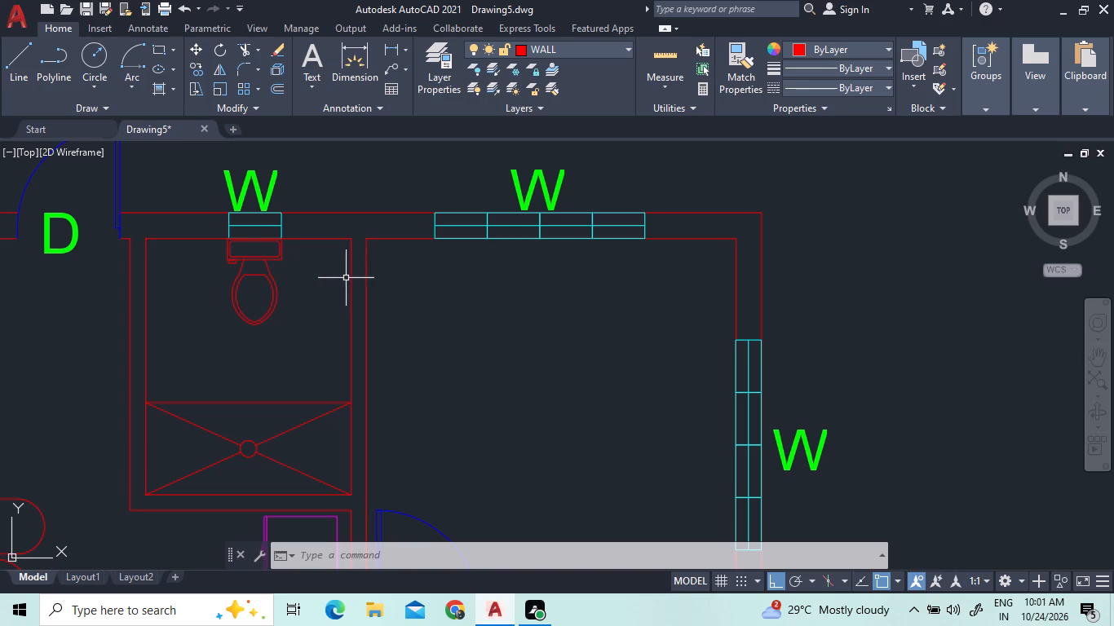
left_click(24, 52)
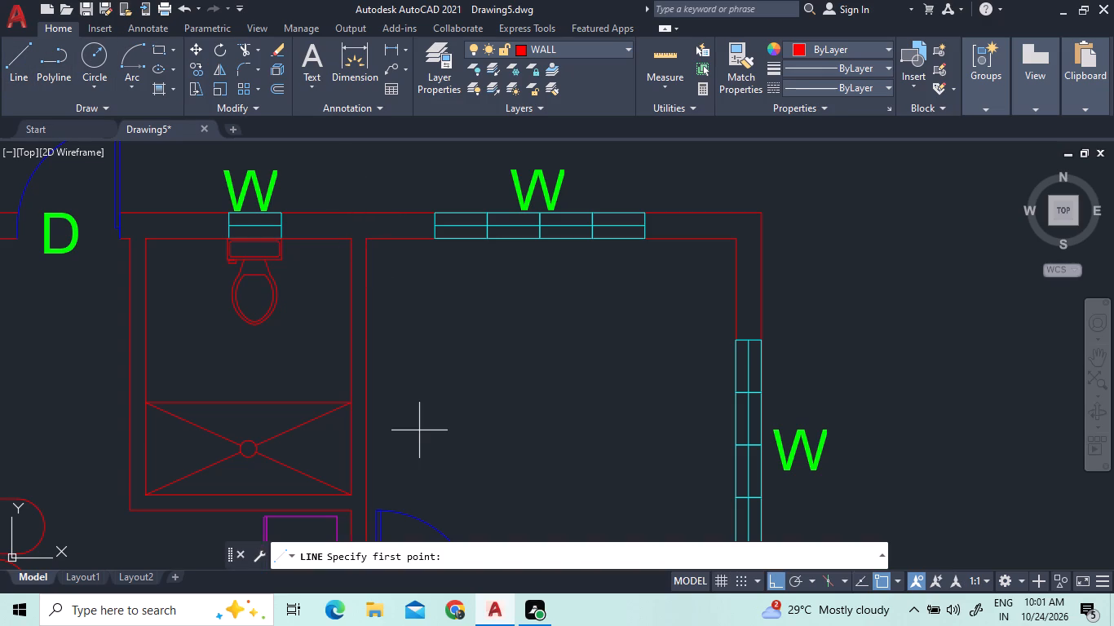
left_click(351, 380)
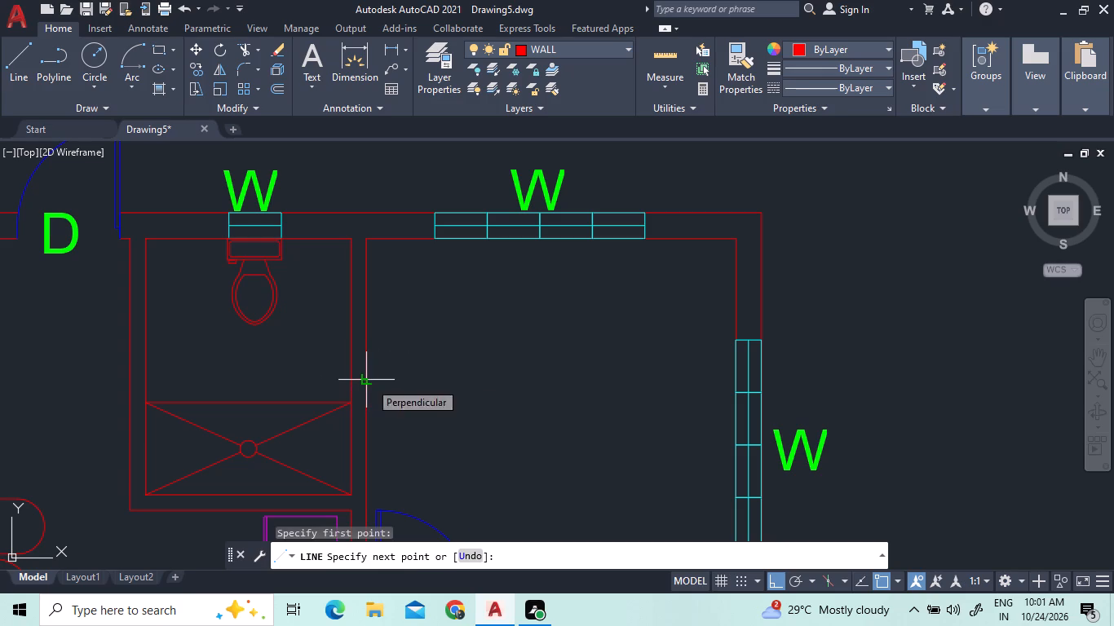
left_click(369, 381)
left_click(17, 45)
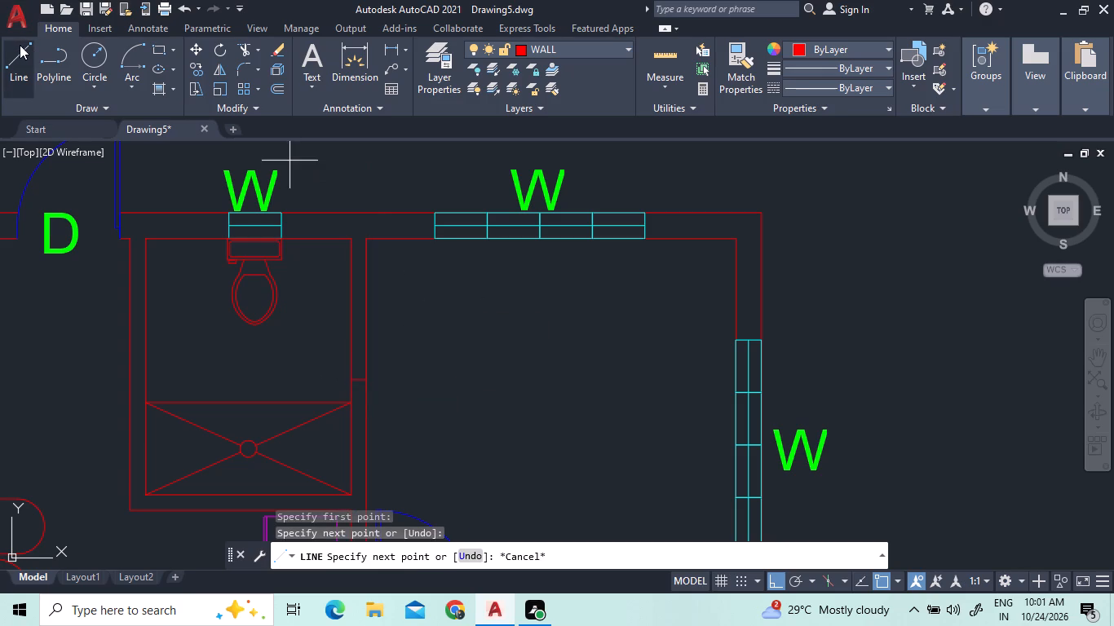
left_click(351, 338)
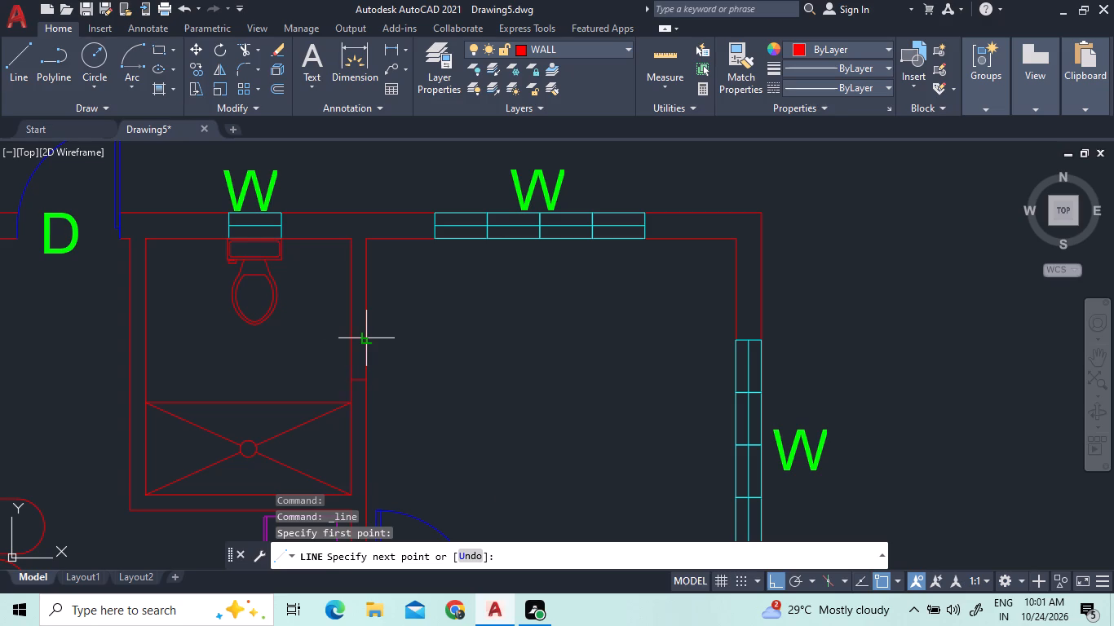
left_click(368, 338)
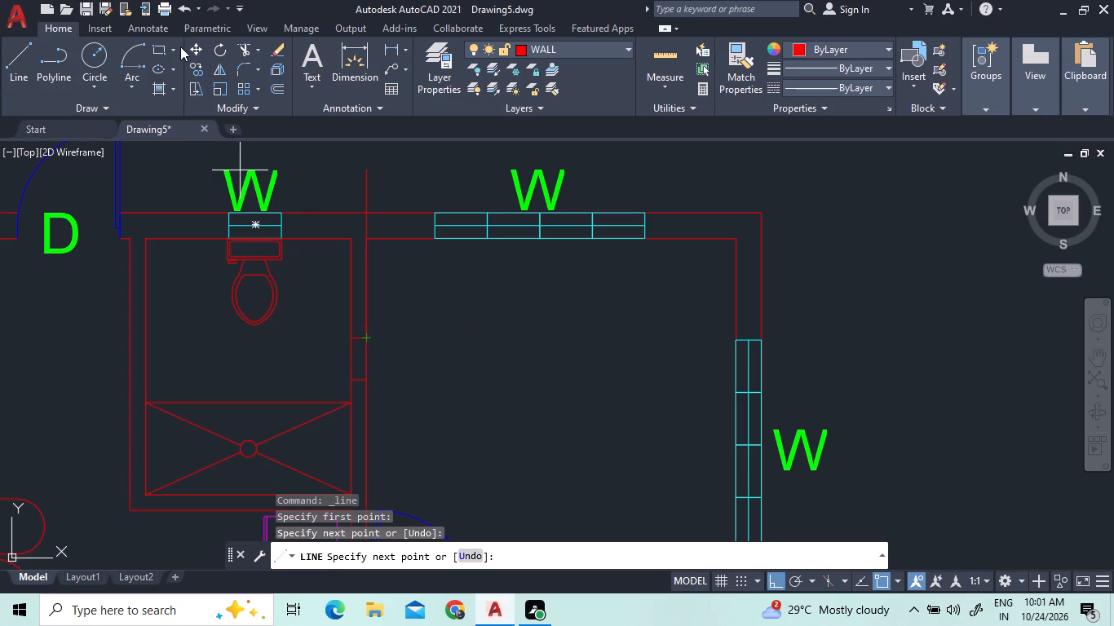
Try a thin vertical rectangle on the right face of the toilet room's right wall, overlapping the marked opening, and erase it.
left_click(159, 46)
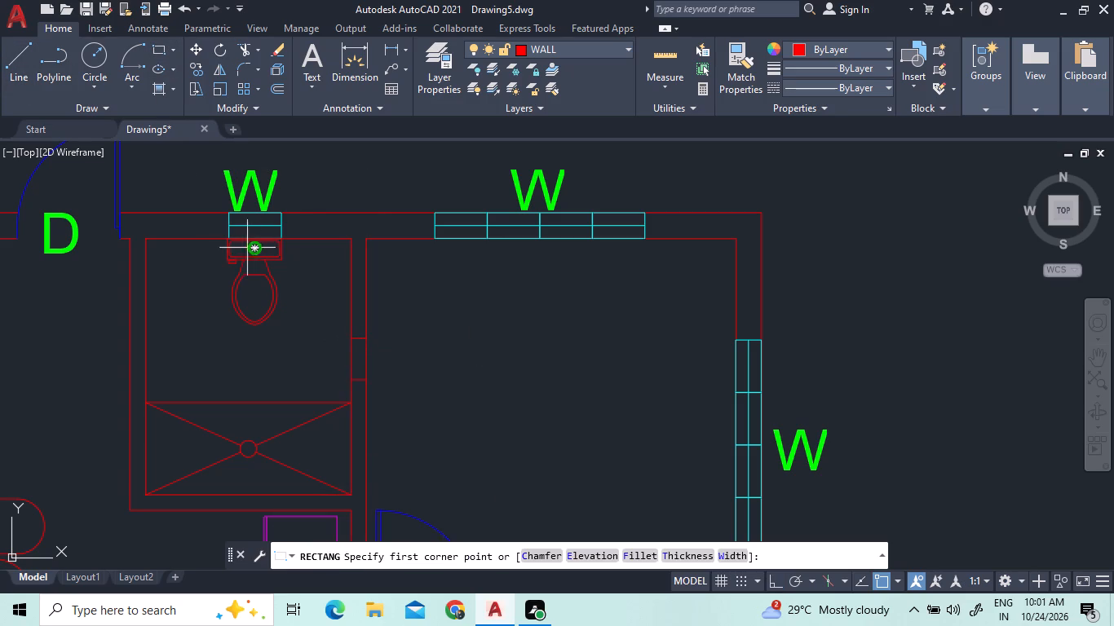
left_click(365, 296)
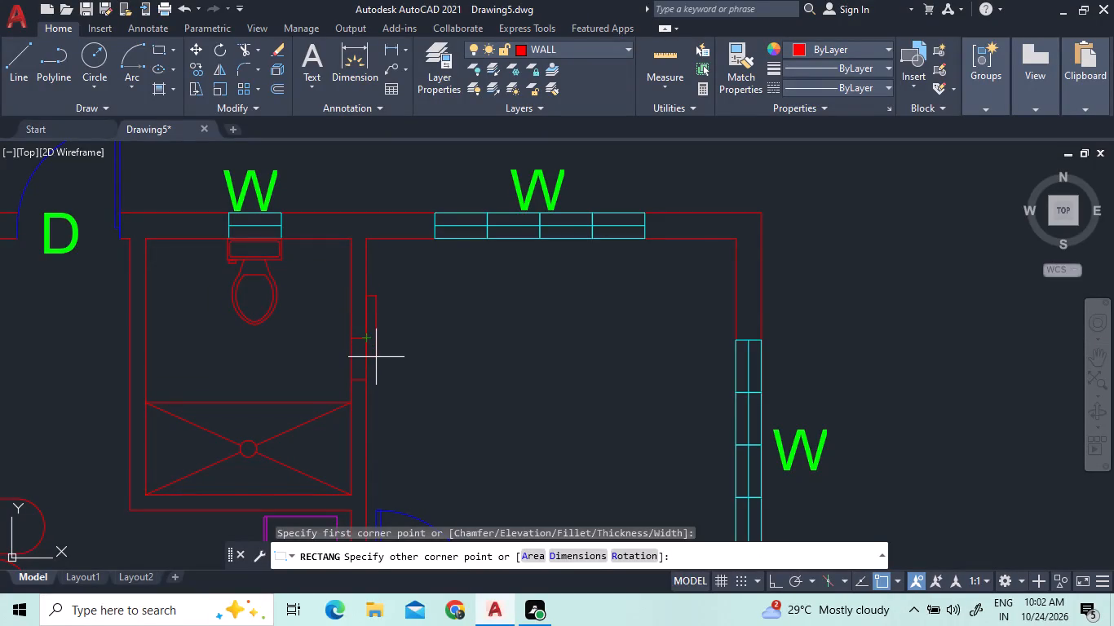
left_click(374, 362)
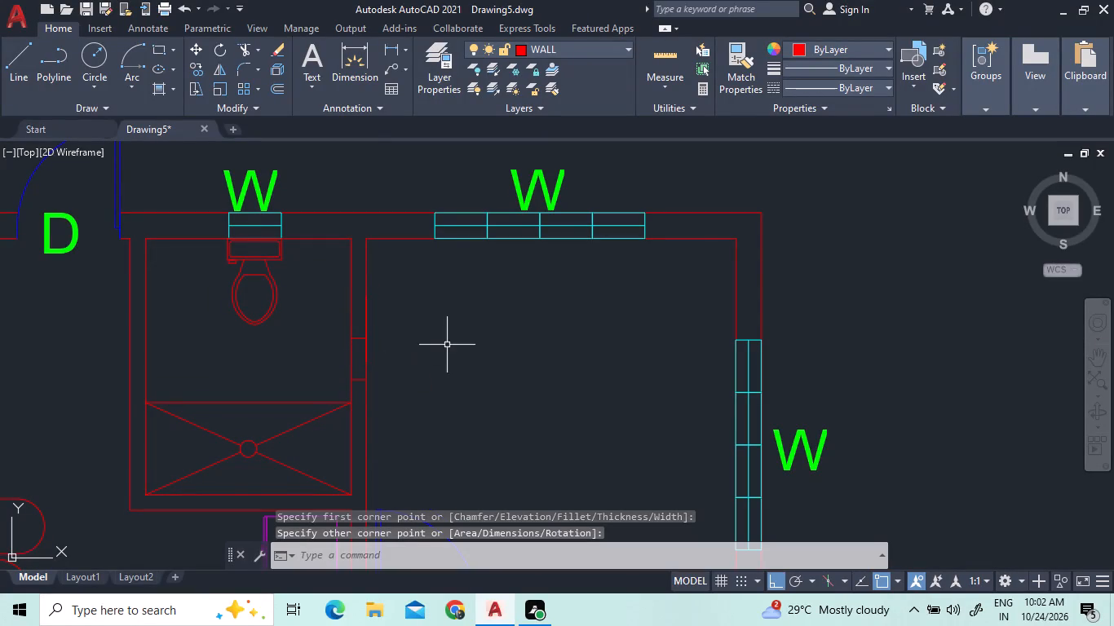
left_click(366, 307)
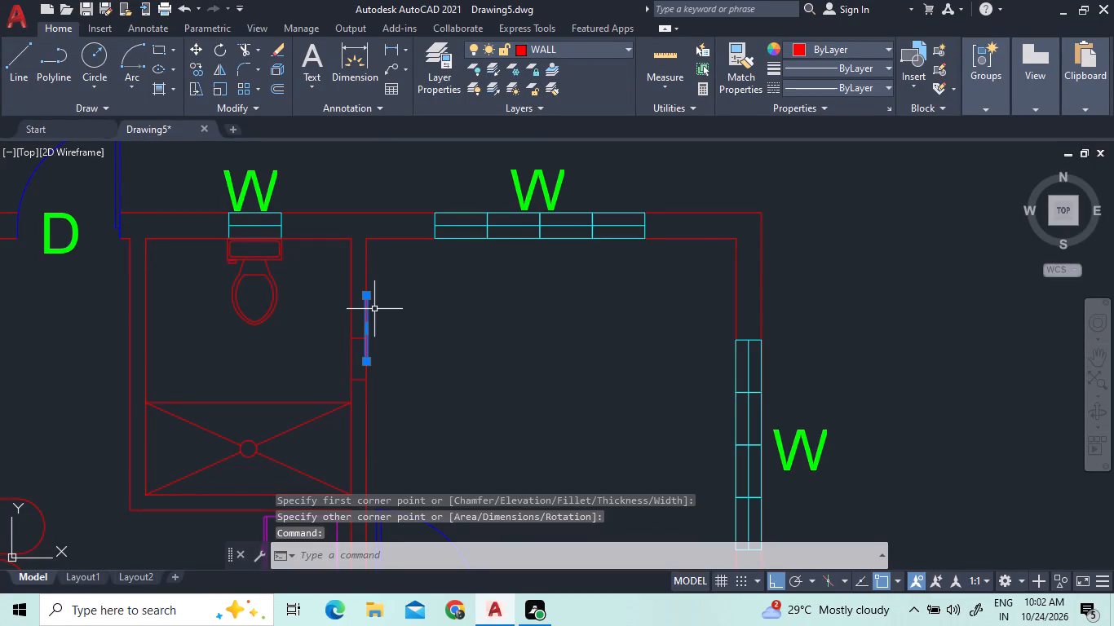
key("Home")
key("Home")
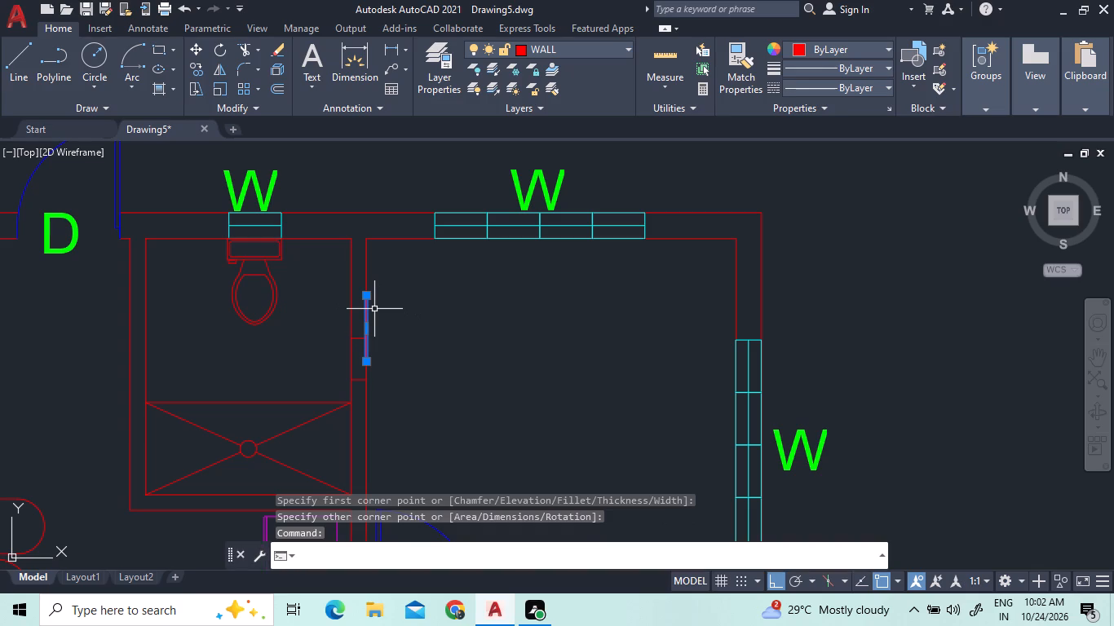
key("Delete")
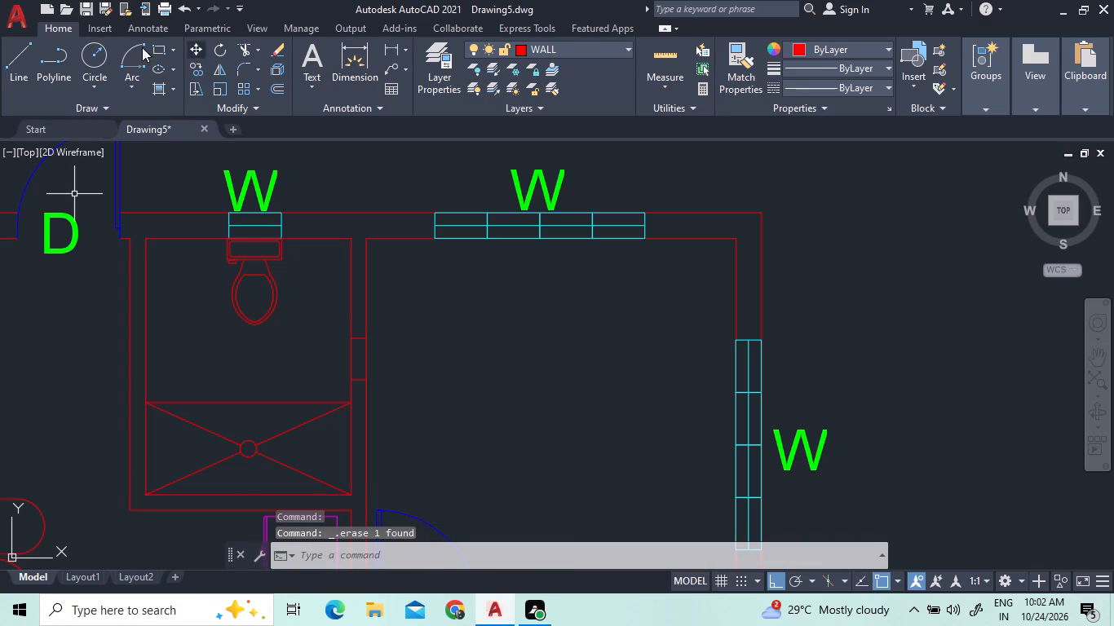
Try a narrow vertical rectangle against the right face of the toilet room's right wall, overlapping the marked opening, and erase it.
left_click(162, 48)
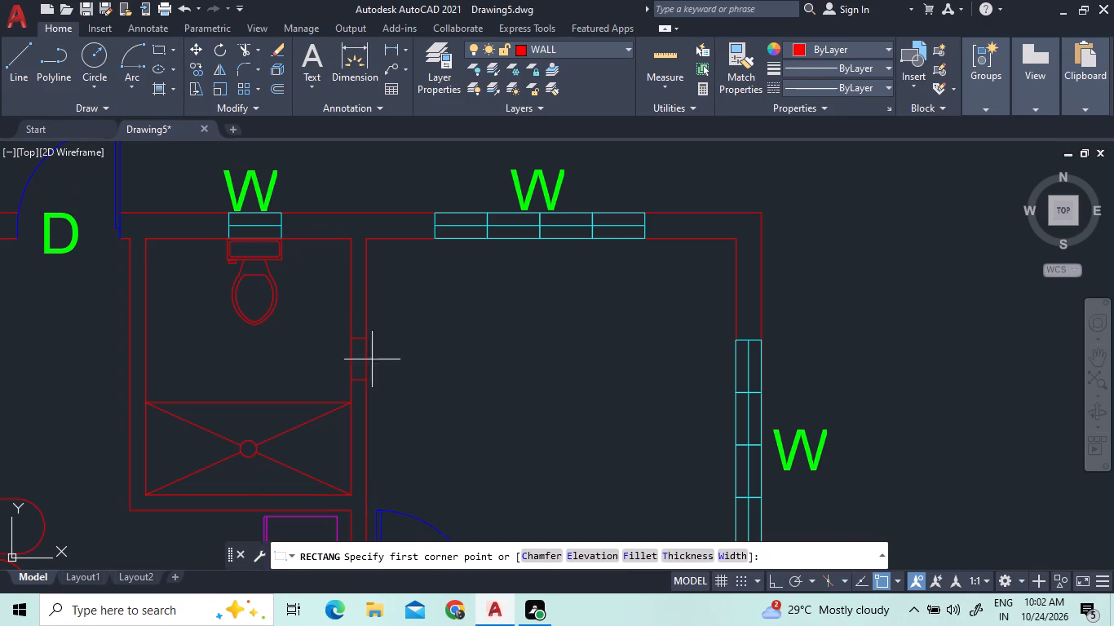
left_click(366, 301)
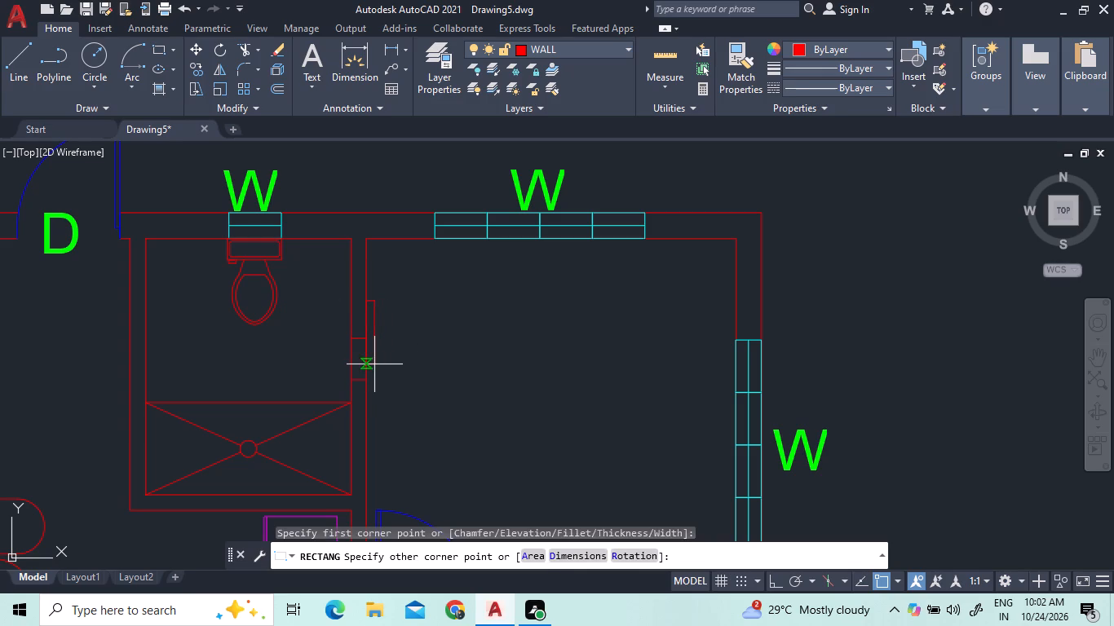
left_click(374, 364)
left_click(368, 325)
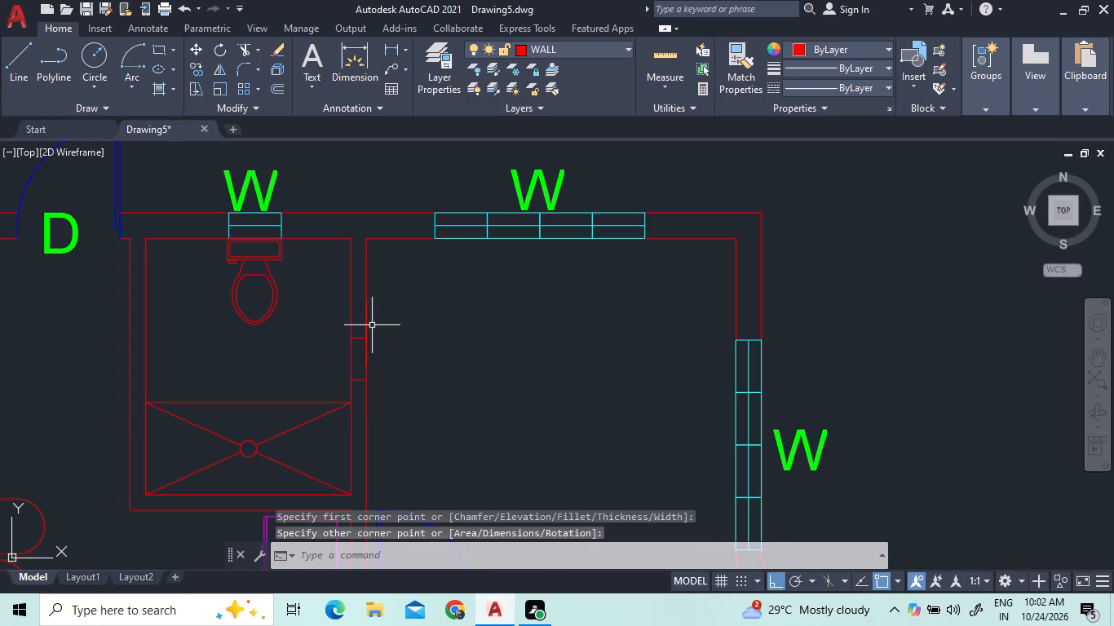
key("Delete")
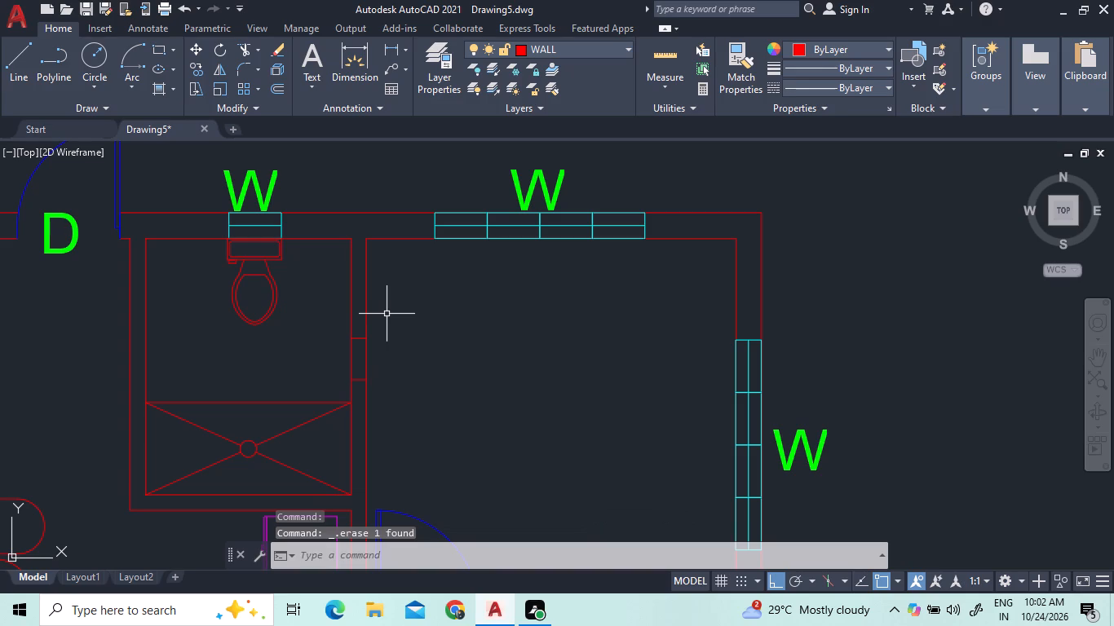
Draw a slightly wider vertical rectangle against the right face of the toilet room's right wall, overlapping the upper part of the marked opening.
left_click(153, 45)
left_click(365, 290)
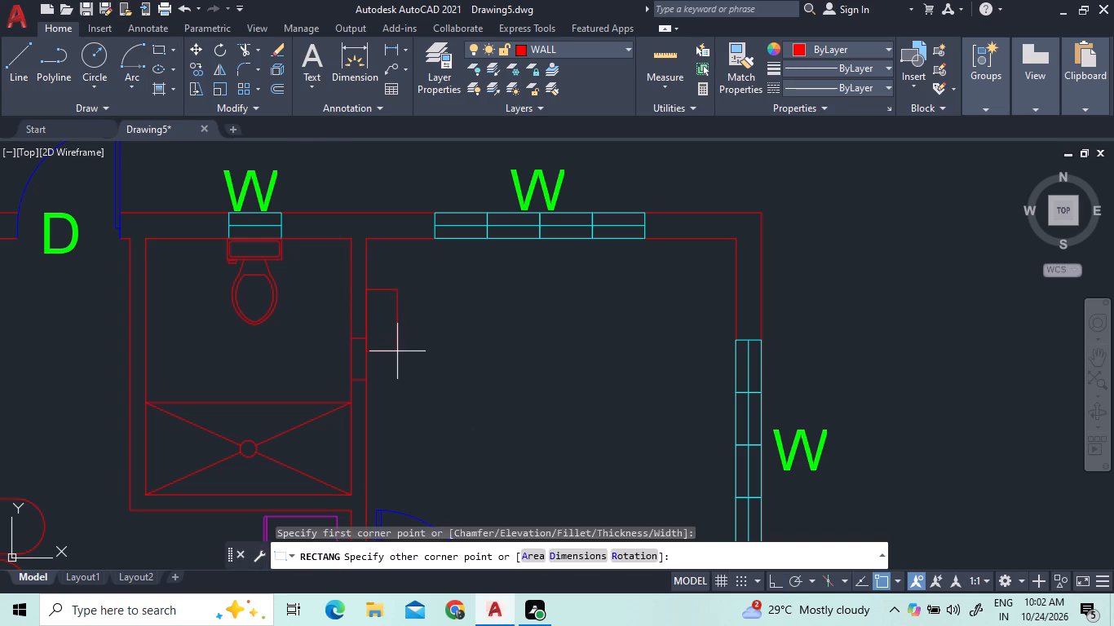
left_click(385, 364)
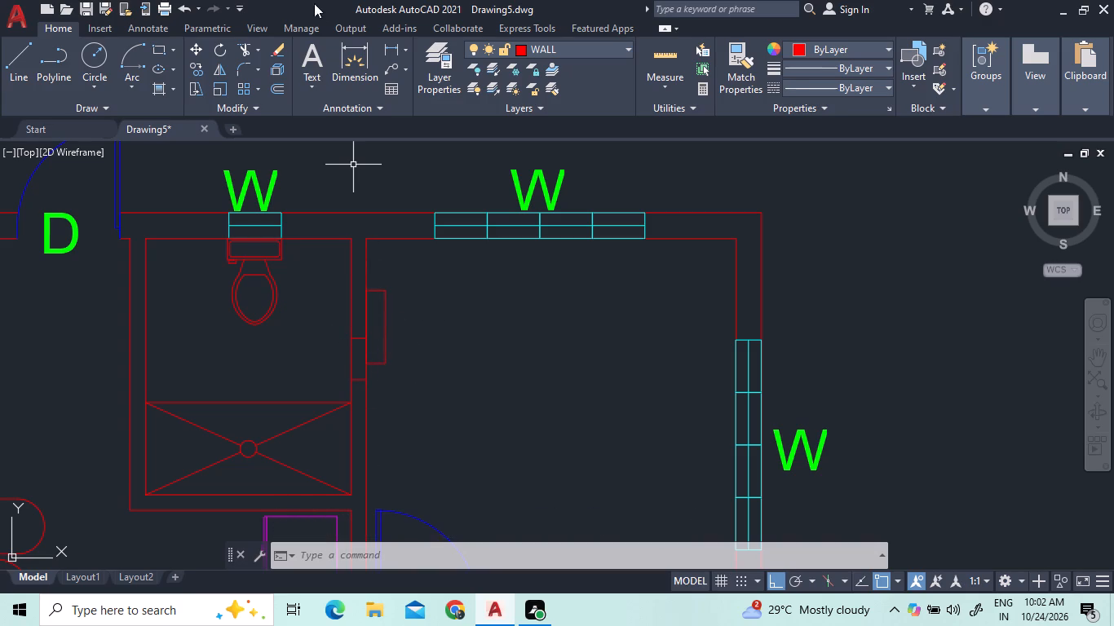
Trim the right face line of the toilet room's right wall between the two lines marking the opening.
left_click(249, 45)
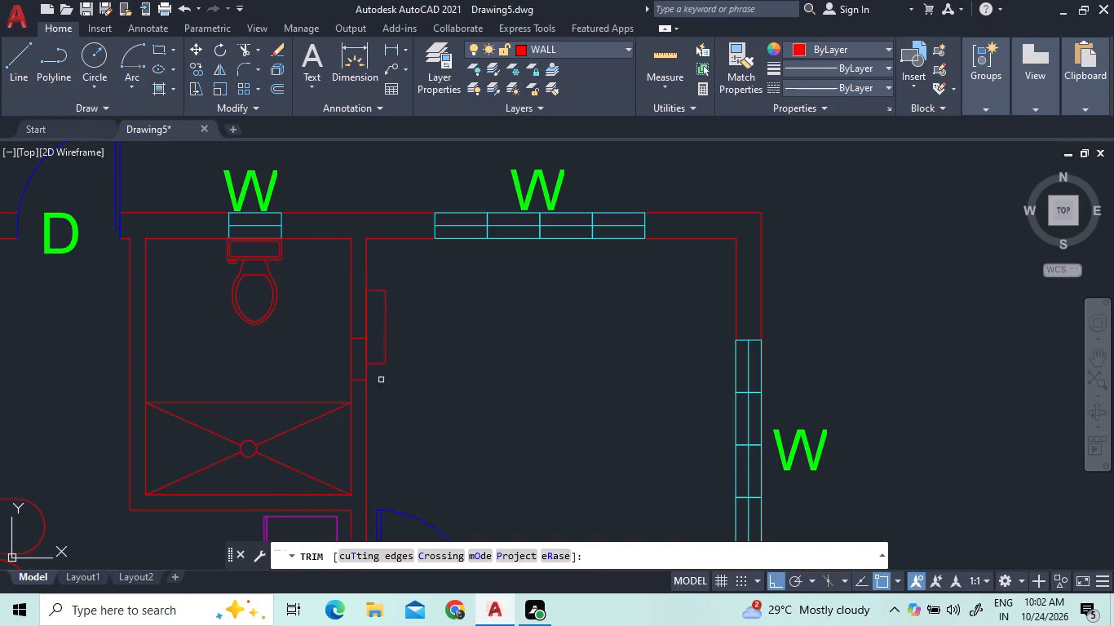
left_click(366, 369)
left_click(368, 356)
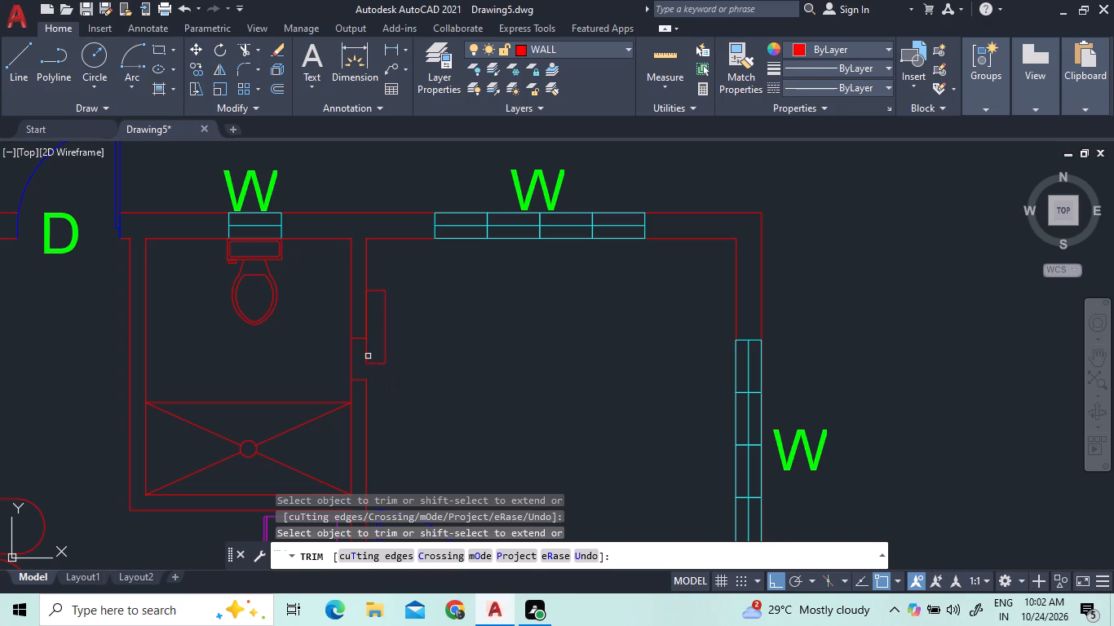
right_click(436, 317)
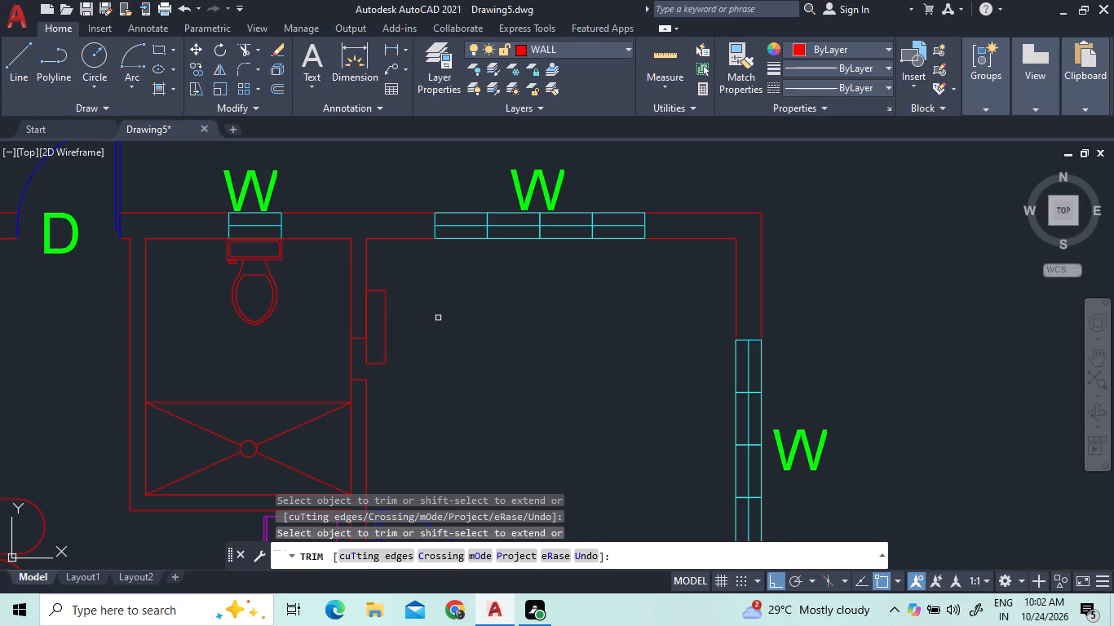
left_click(438, 328)
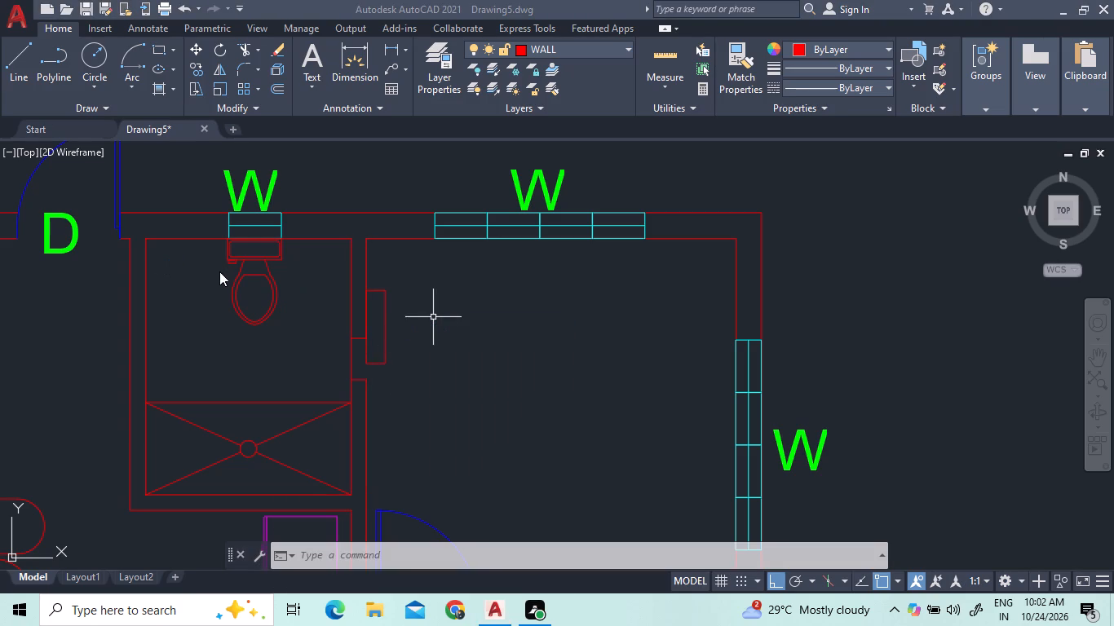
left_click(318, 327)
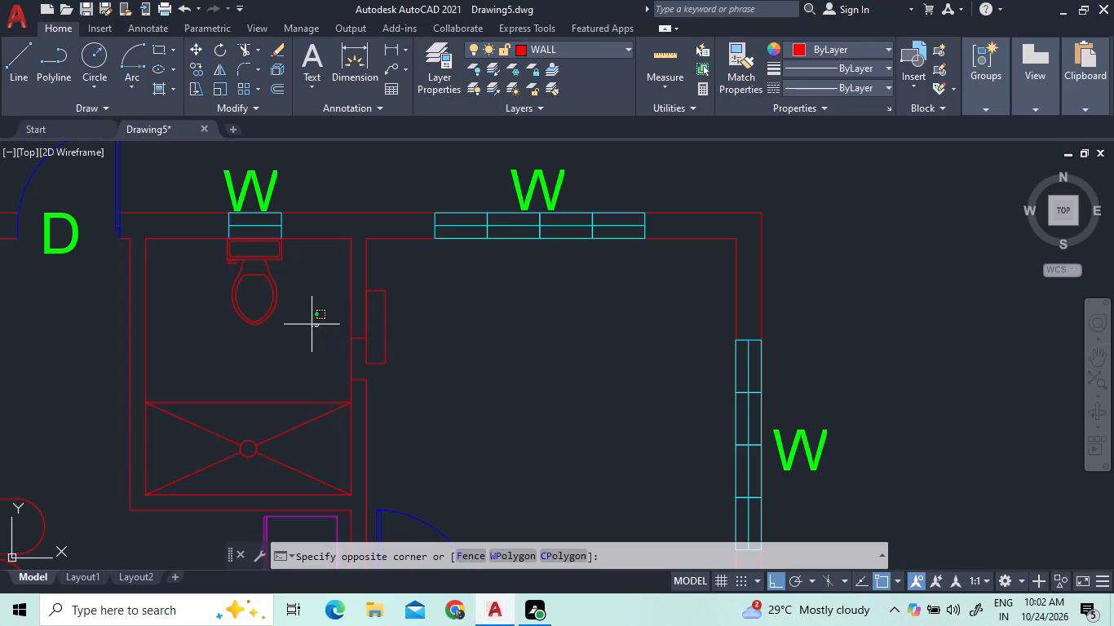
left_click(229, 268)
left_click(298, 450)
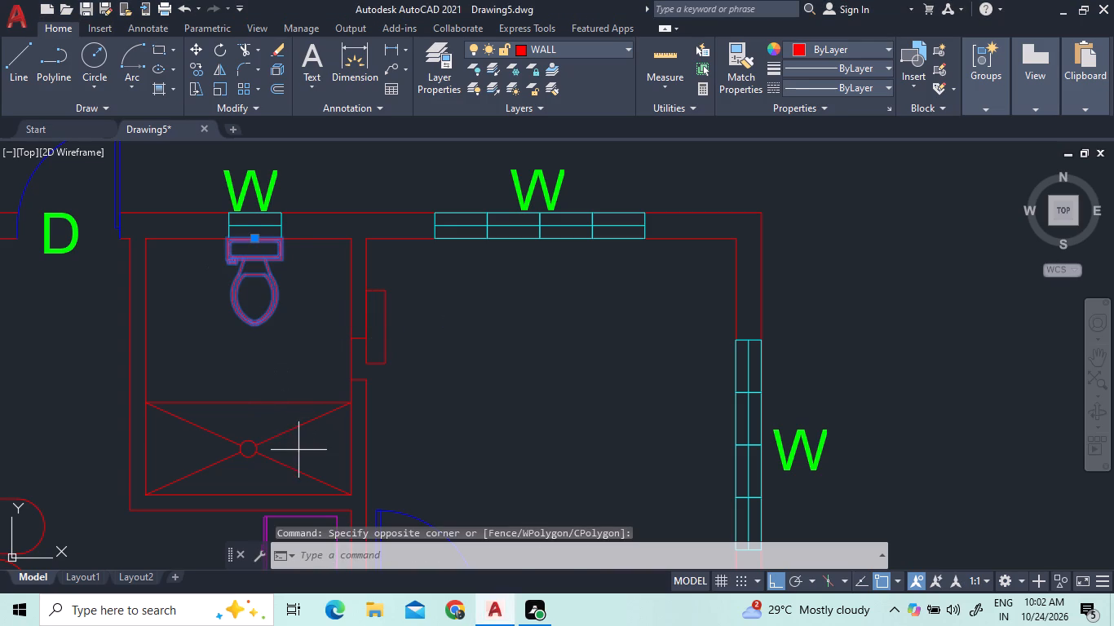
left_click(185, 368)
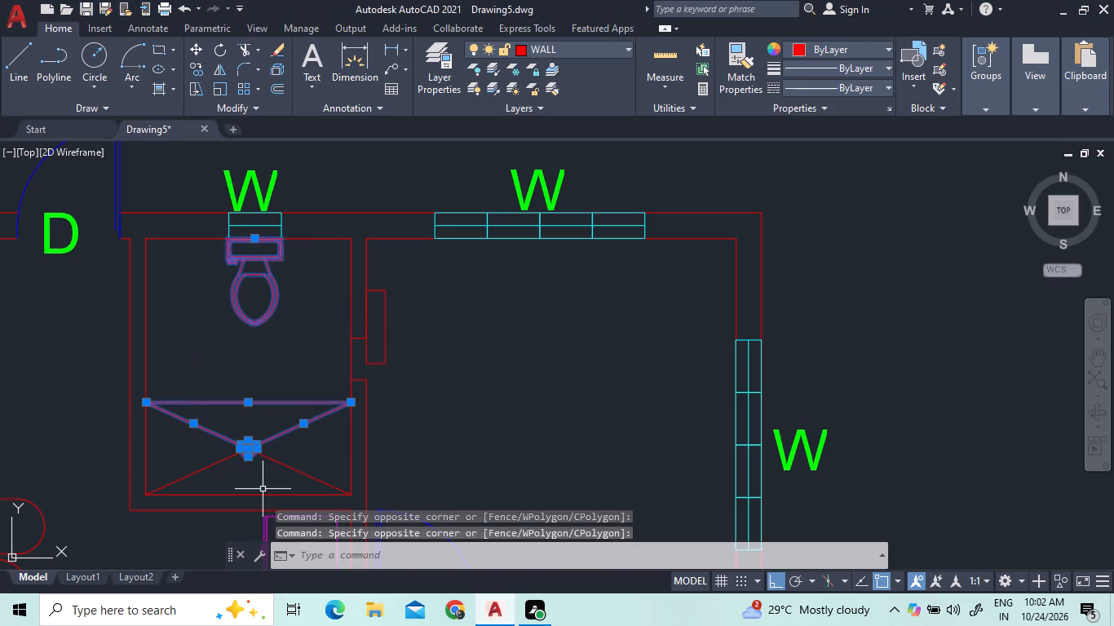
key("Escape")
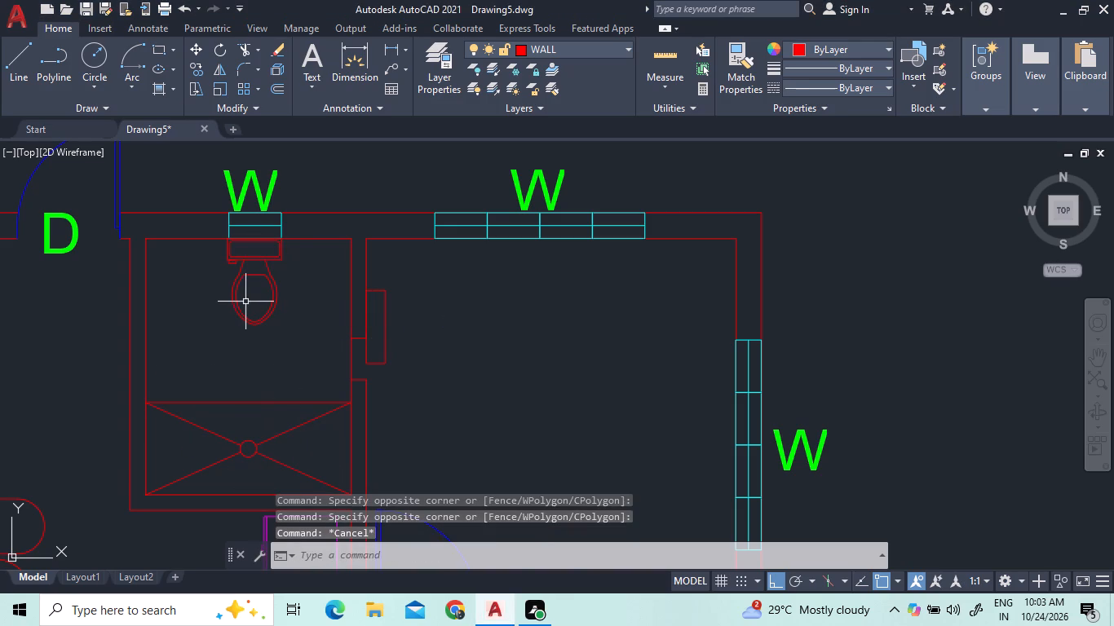
Move the toilet fixture in the toilet room to the FURNITURE layer.
left_click(269, 298)
left_click(227, 264)
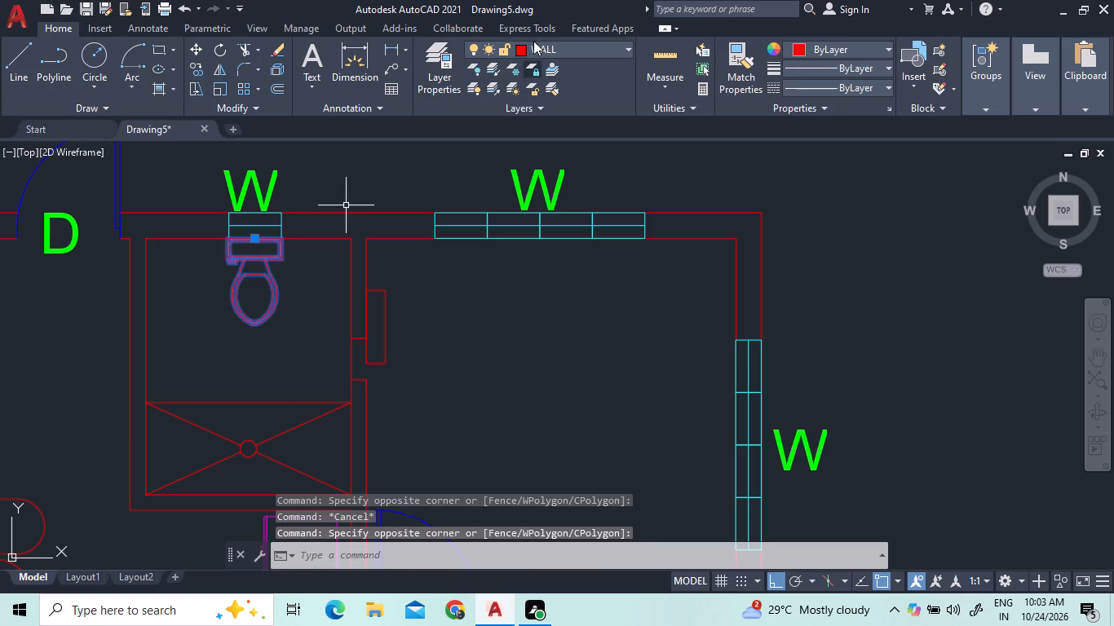
left_click(534, 40)
left_click(541, 43)
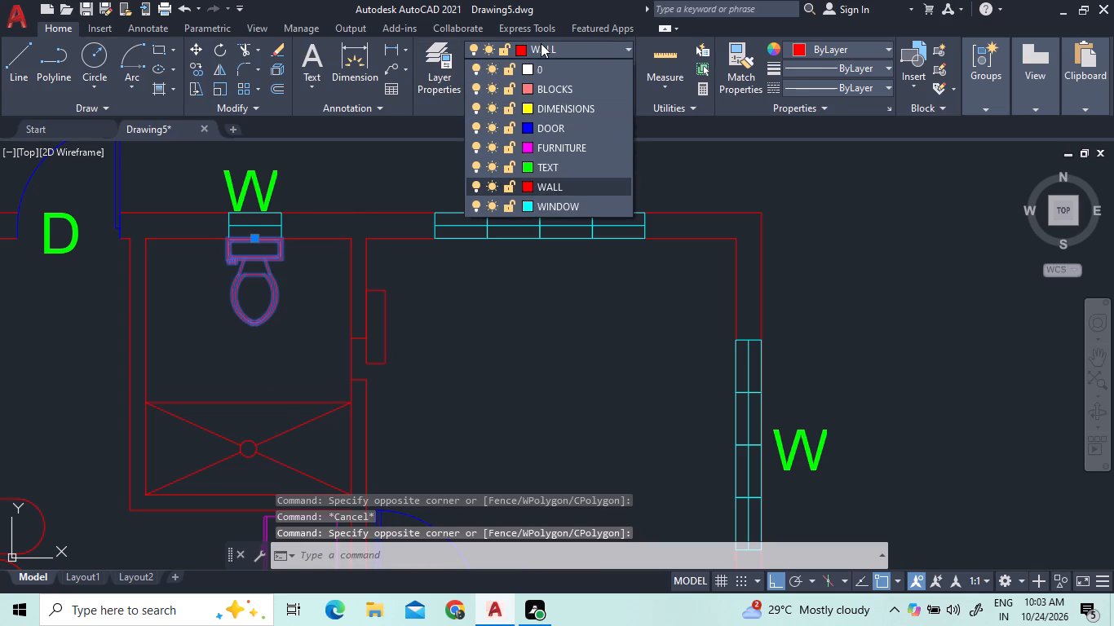
left_click(559, 151)
key("Escape")
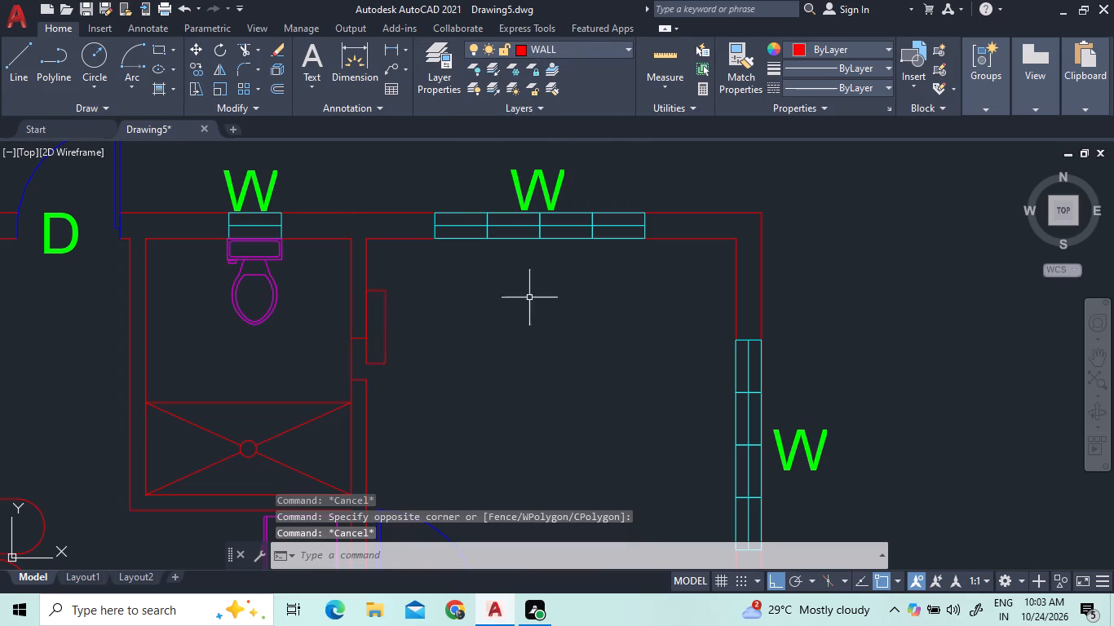
scroll(637, 306, "down", 1)
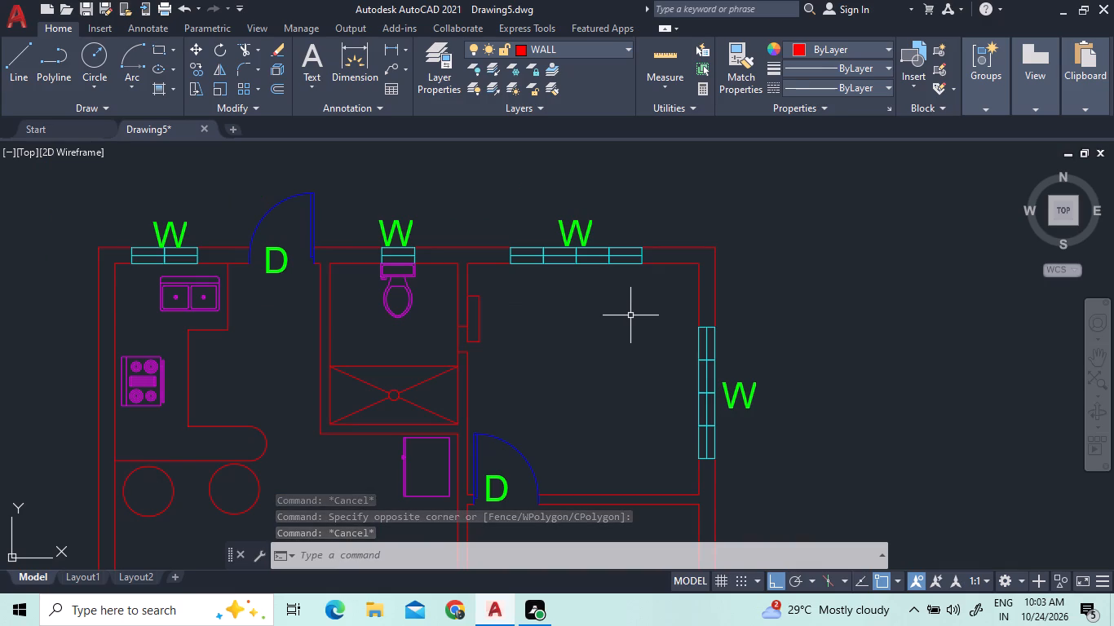
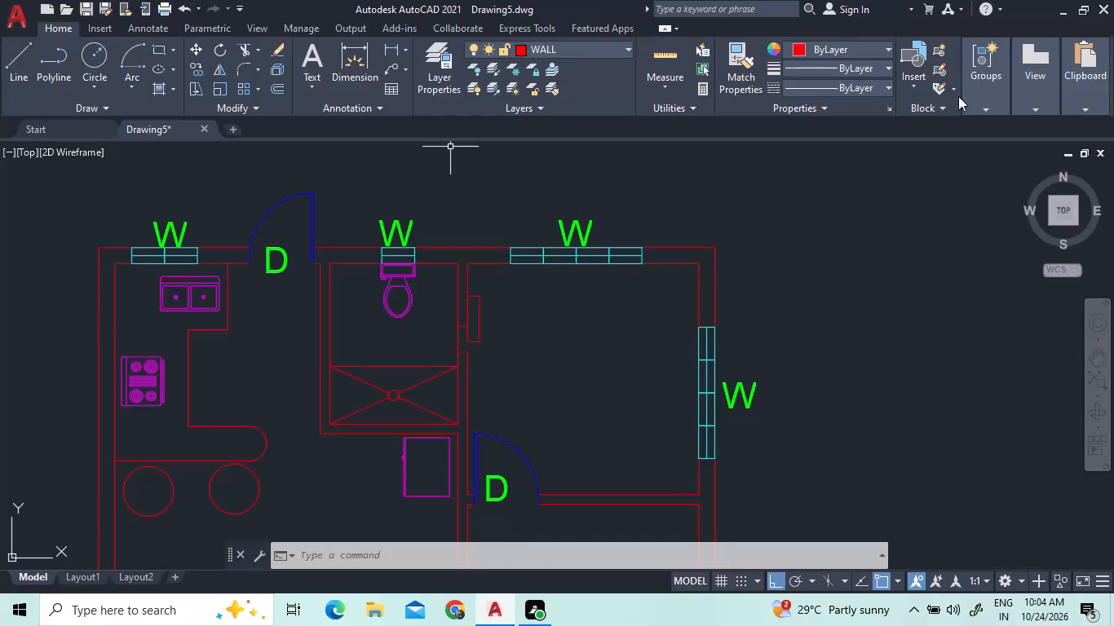
Open DesignCenter and display the blocks stored in Home - Space Planner.dwg.
scroll(481, 374, "down", 1)
scroll(458, 499, "up", 2)
scroll(447, 443, "down", 1)
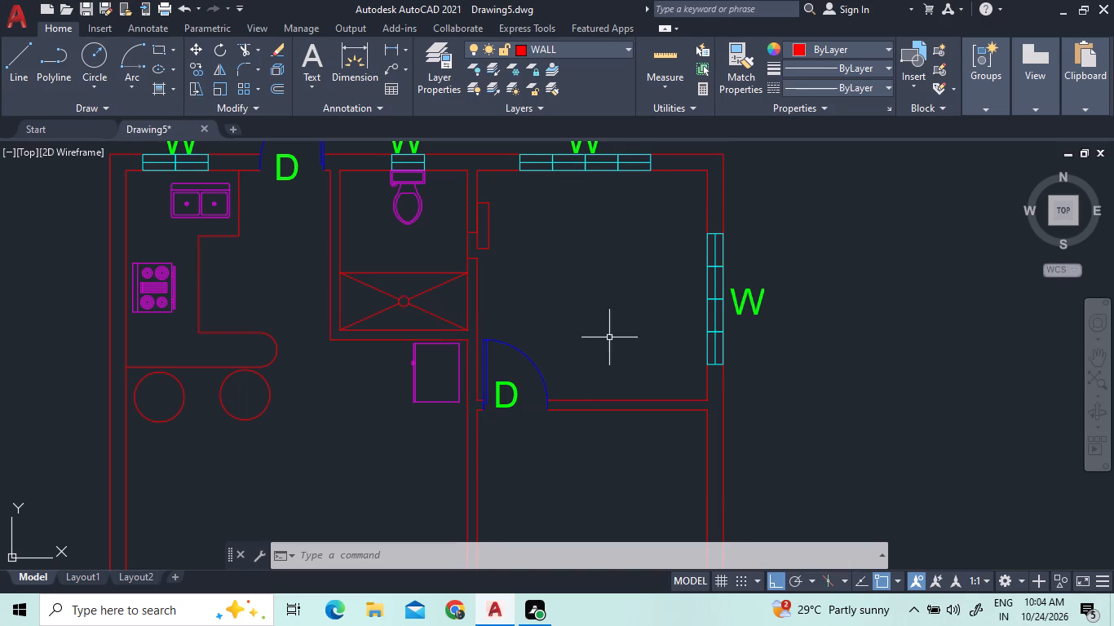
right_click(387, 459)
left_click(512, 185)
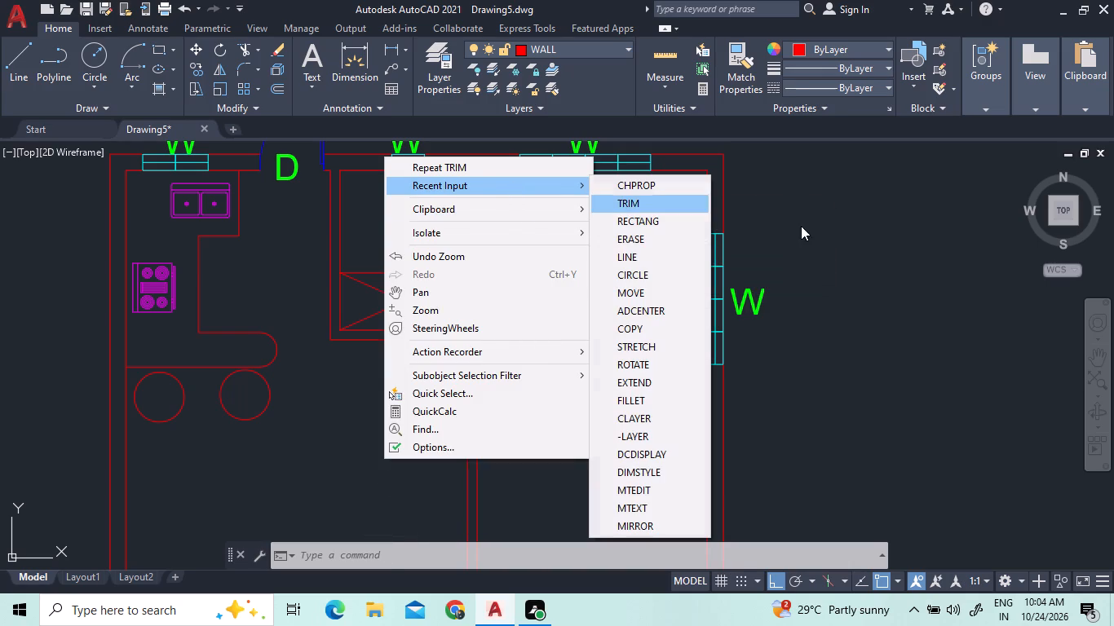
left_click(652, 310)
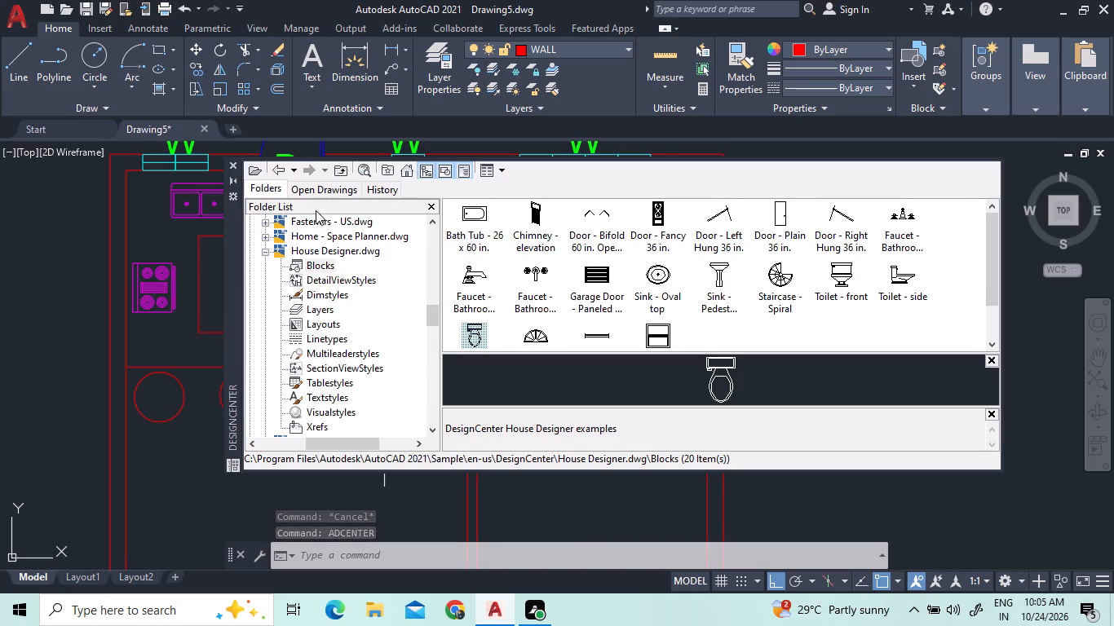
left_click(330, 231)
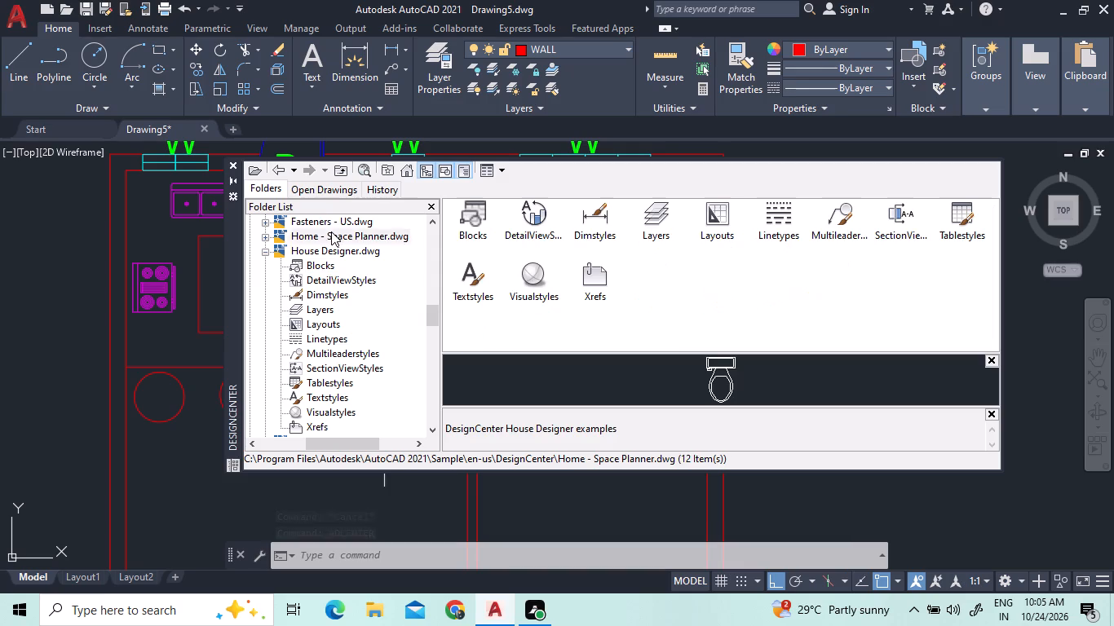
double_click(464, 217)
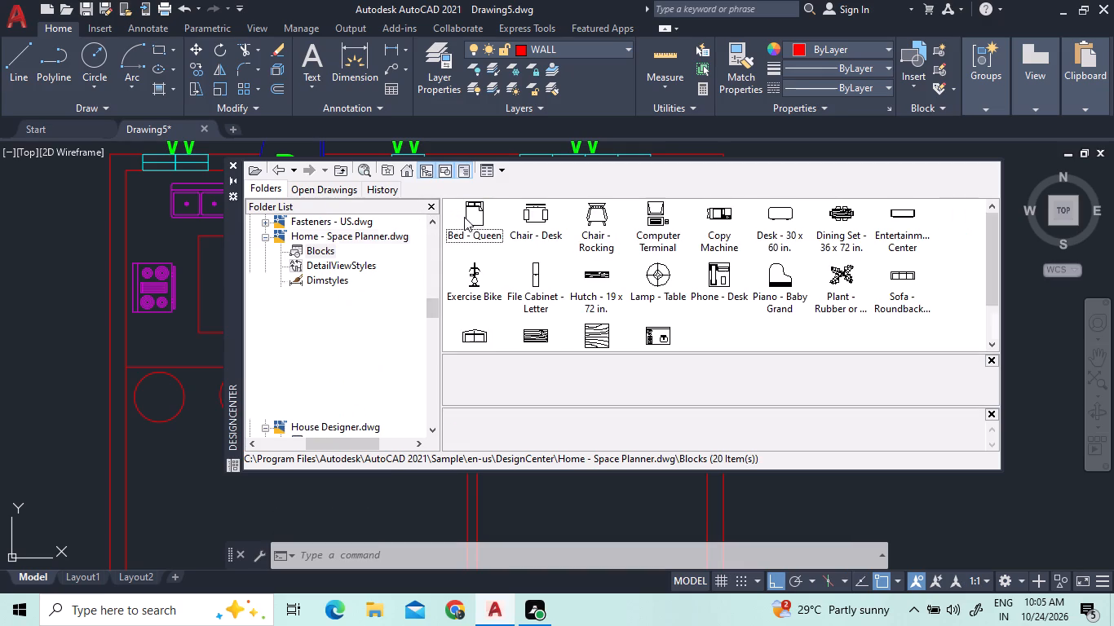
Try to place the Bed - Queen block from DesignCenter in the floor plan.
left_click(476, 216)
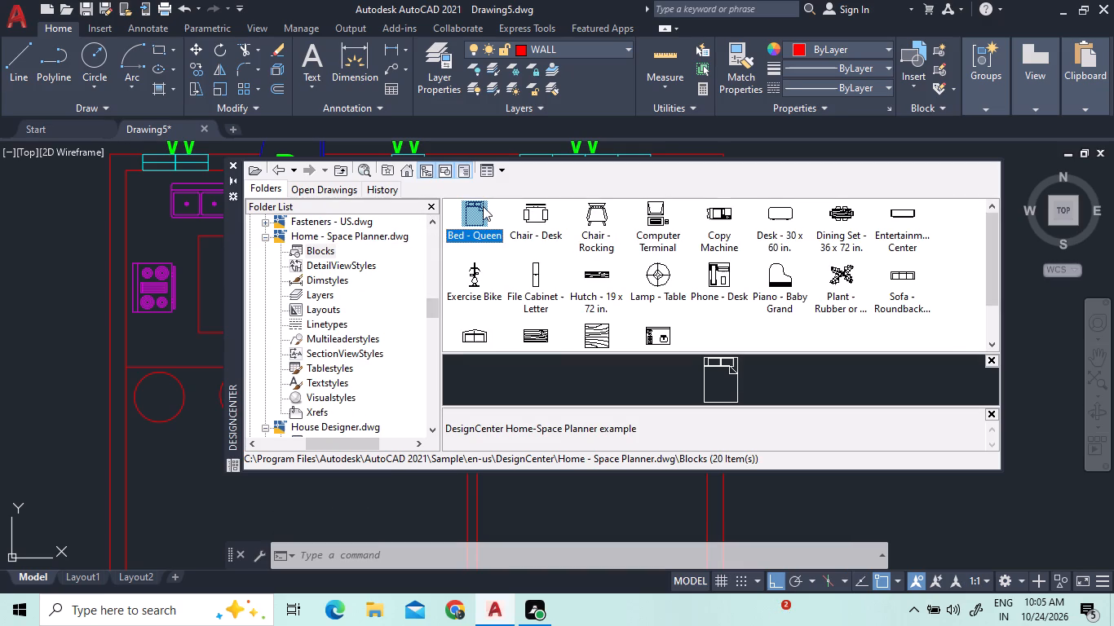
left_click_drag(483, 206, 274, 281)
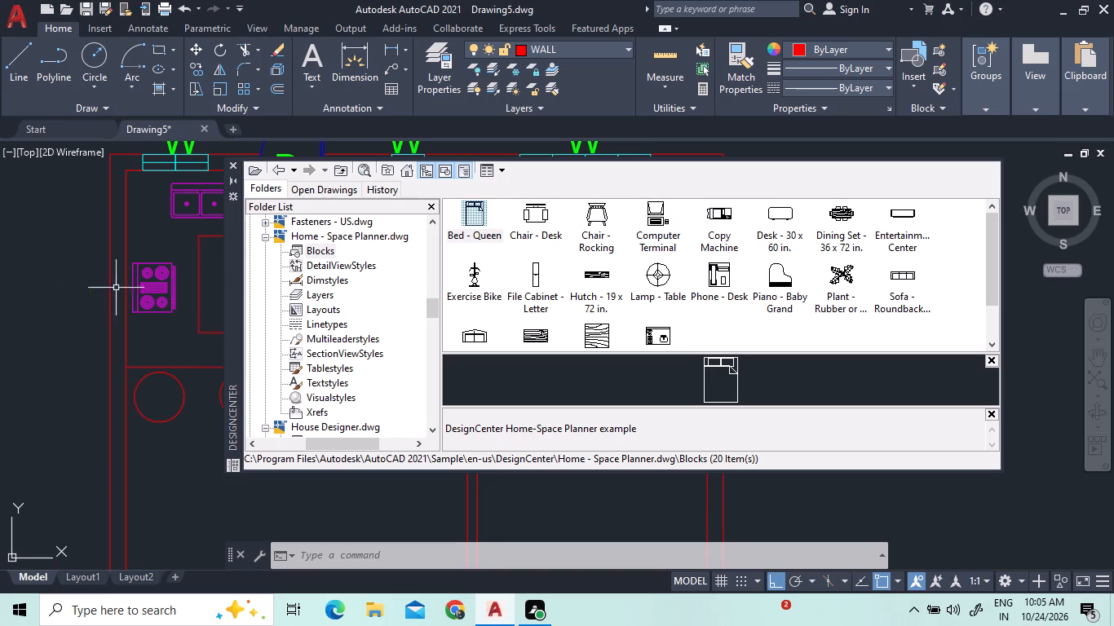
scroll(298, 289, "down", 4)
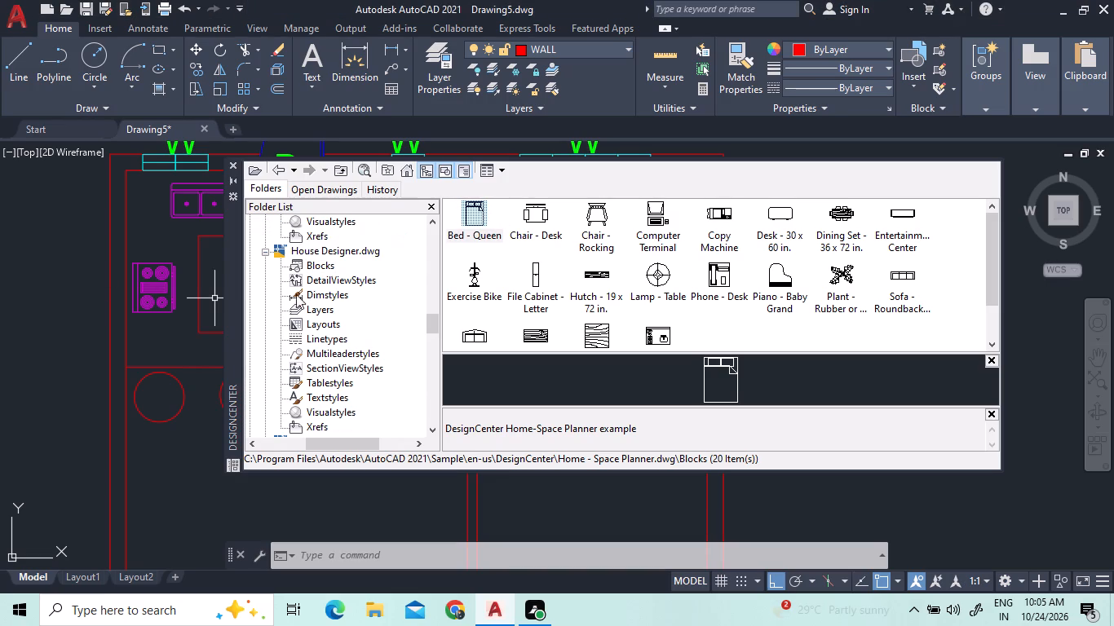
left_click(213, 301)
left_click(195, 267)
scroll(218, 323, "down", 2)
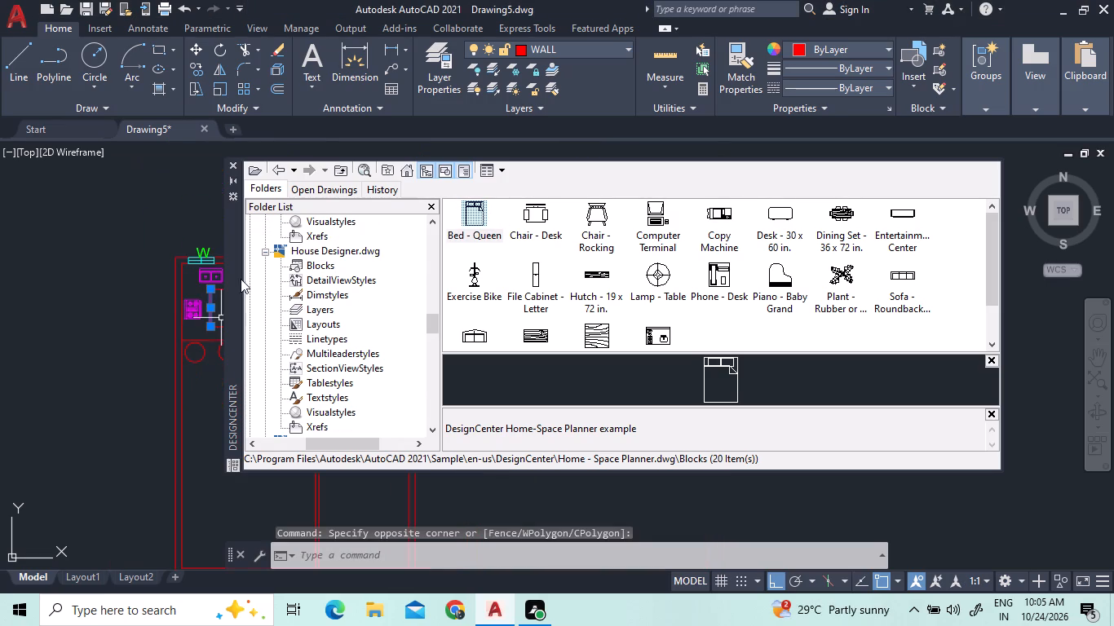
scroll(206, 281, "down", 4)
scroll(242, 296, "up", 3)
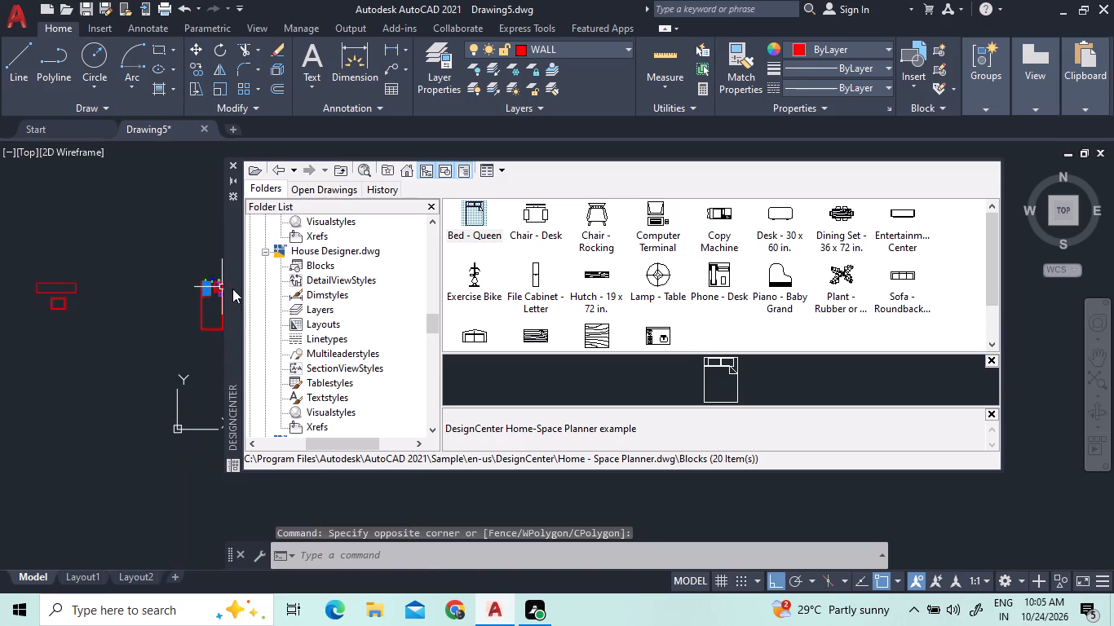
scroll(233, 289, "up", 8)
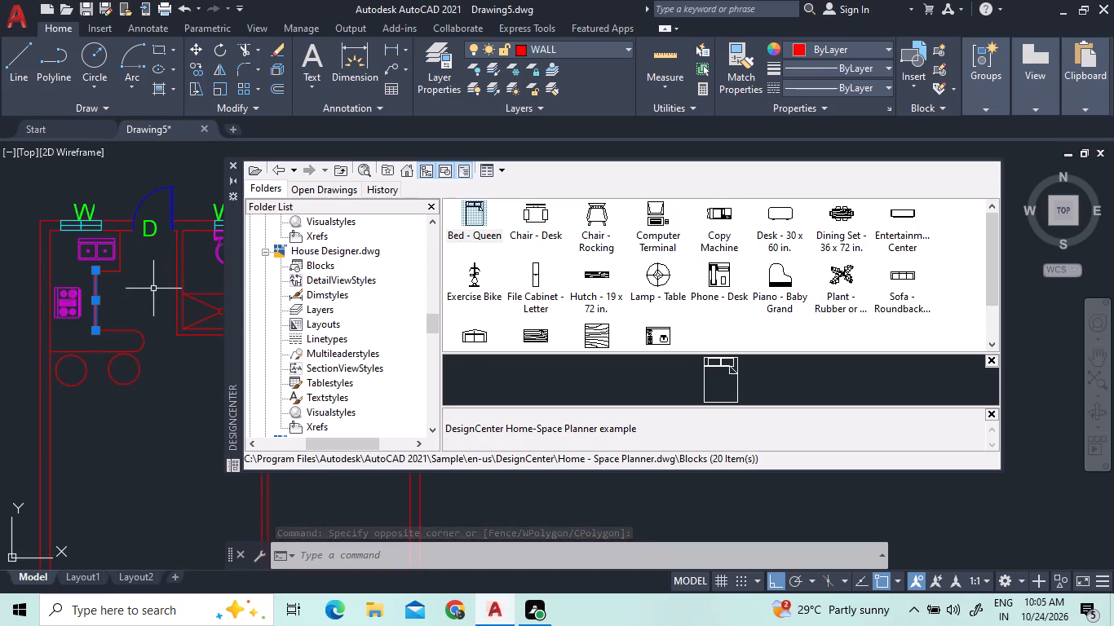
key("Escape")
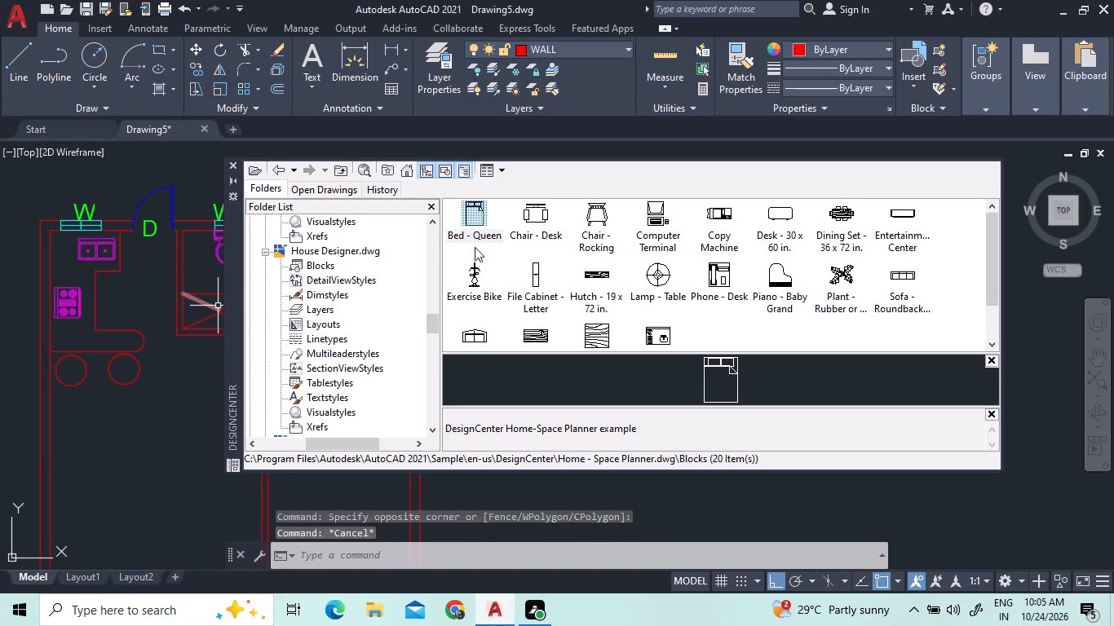
Insert two Bed - Queen blocks in the open area below the kitchen counter and stools, and close DesignCenter.
left_click_drag(479, 211, 277, 390)
left_click_drag(481, 218, 191, 354)
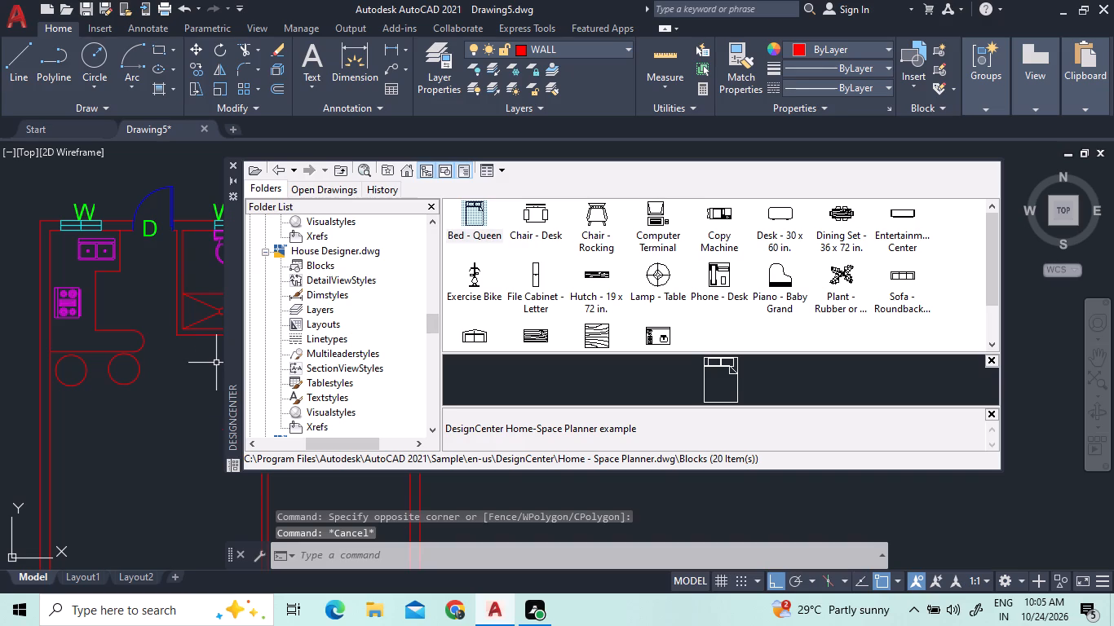
left_click_drag(191, 354, 94, 434)
key("Escape")
left_click_drag(470, 218, 99, 476)
key("Escape")
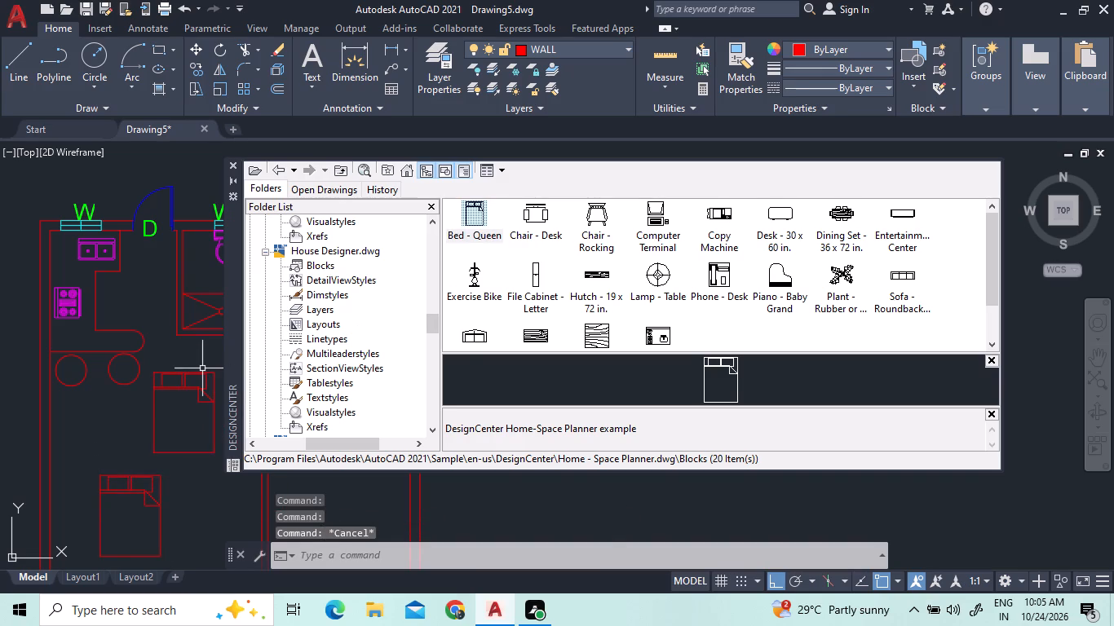
scroll(587, 328, "down", 2)
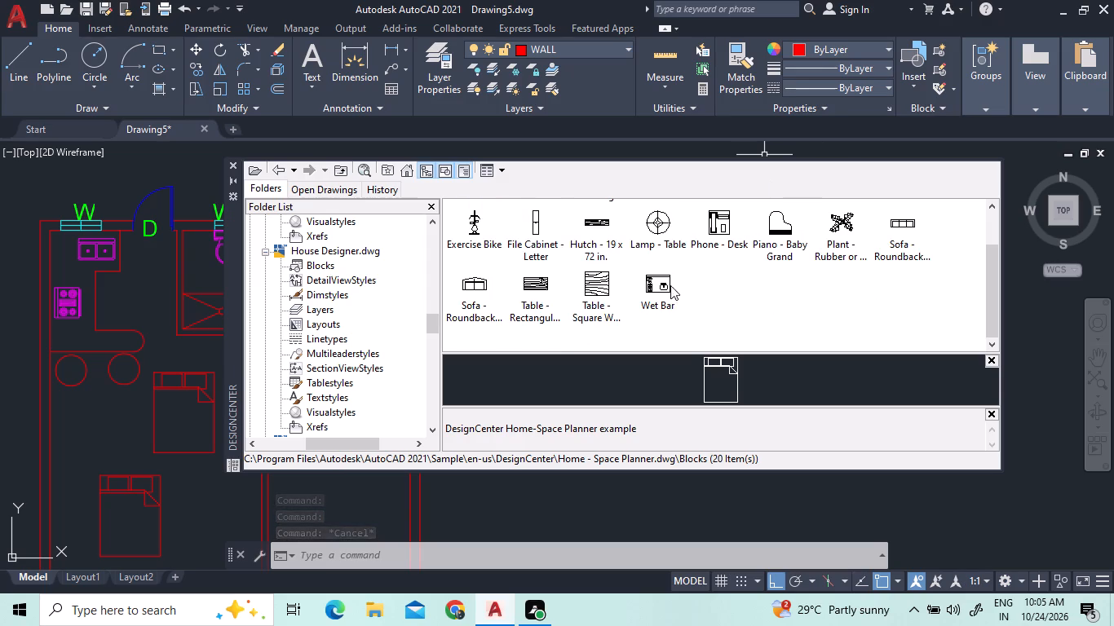
key("Escape")
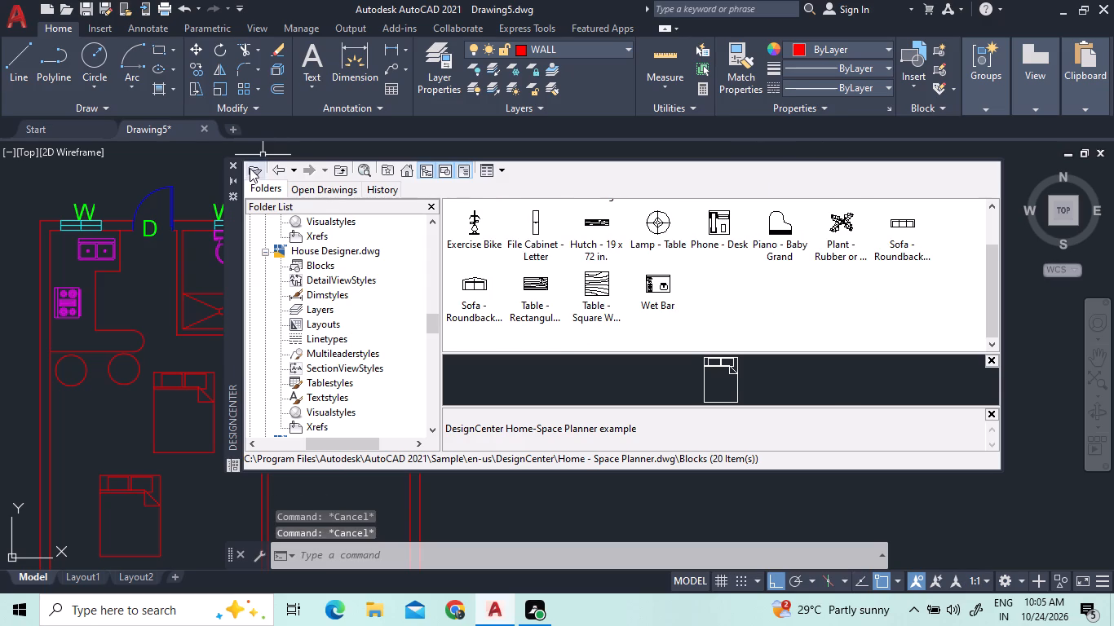
left_click(235, 161)
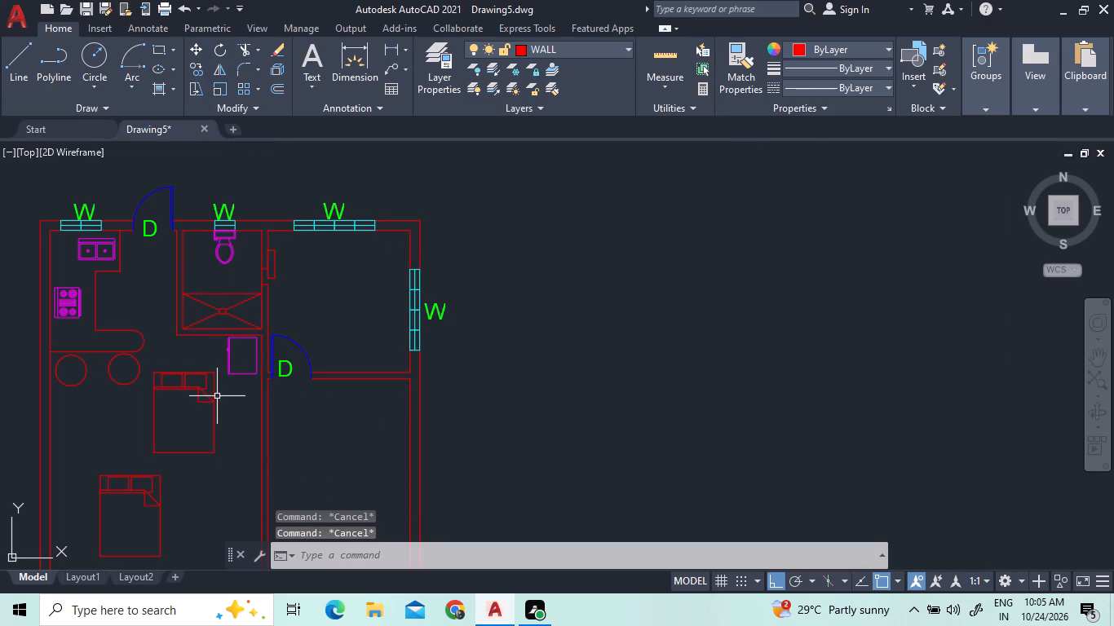
With Ortho off, move the upper bed into the room with two windows, its head just below the top-wall window.
left_click(215, 396)
right_click(214, 395)
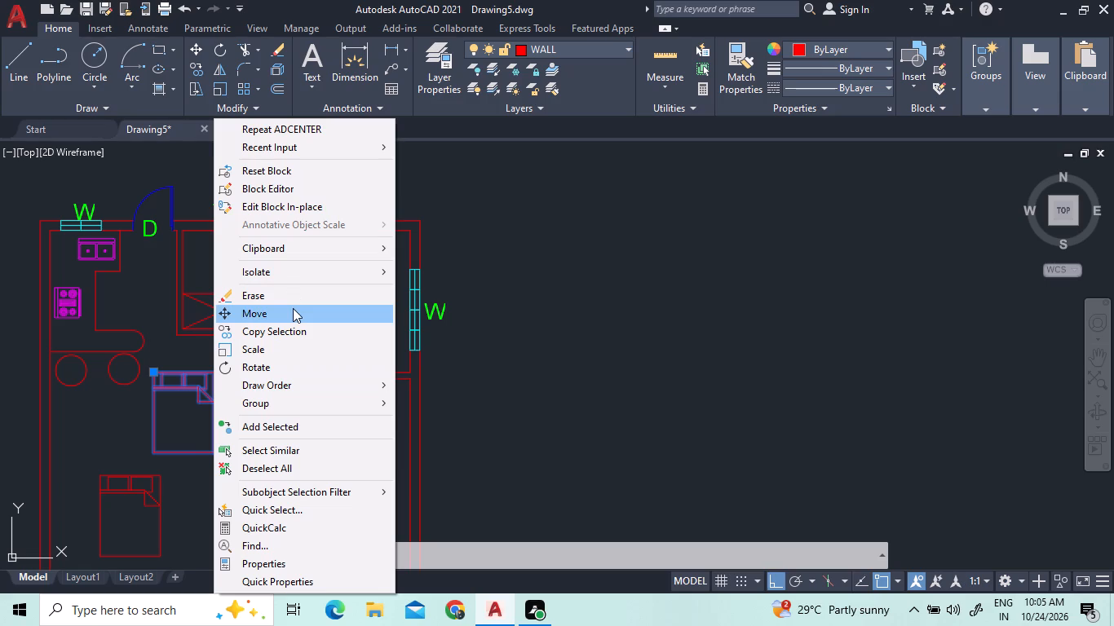
left_click(293, 308)
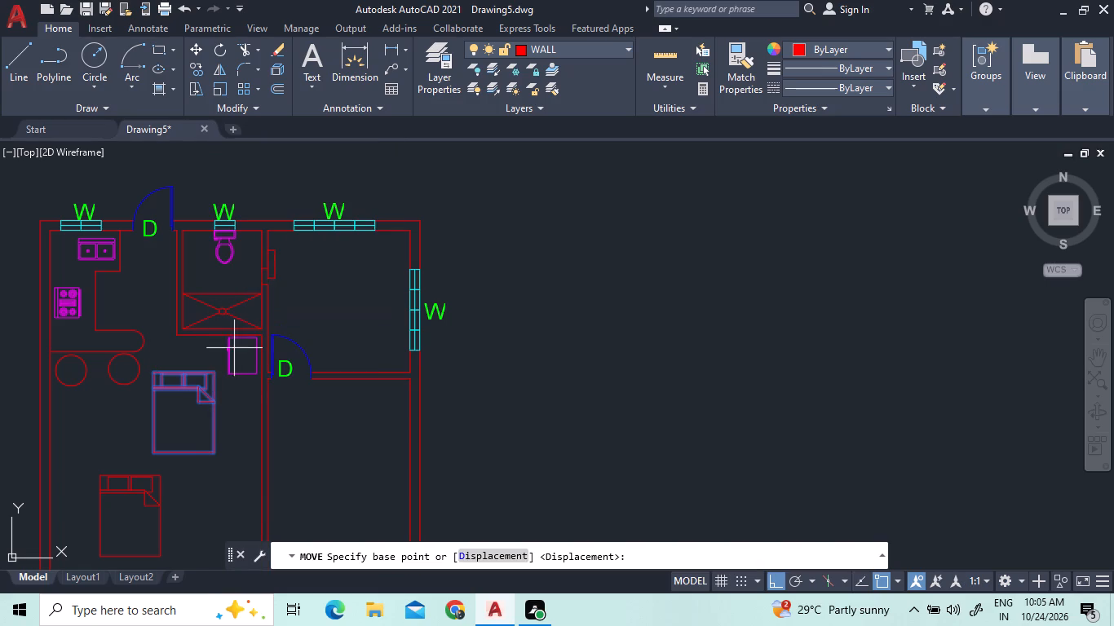
left_click(187, 382)
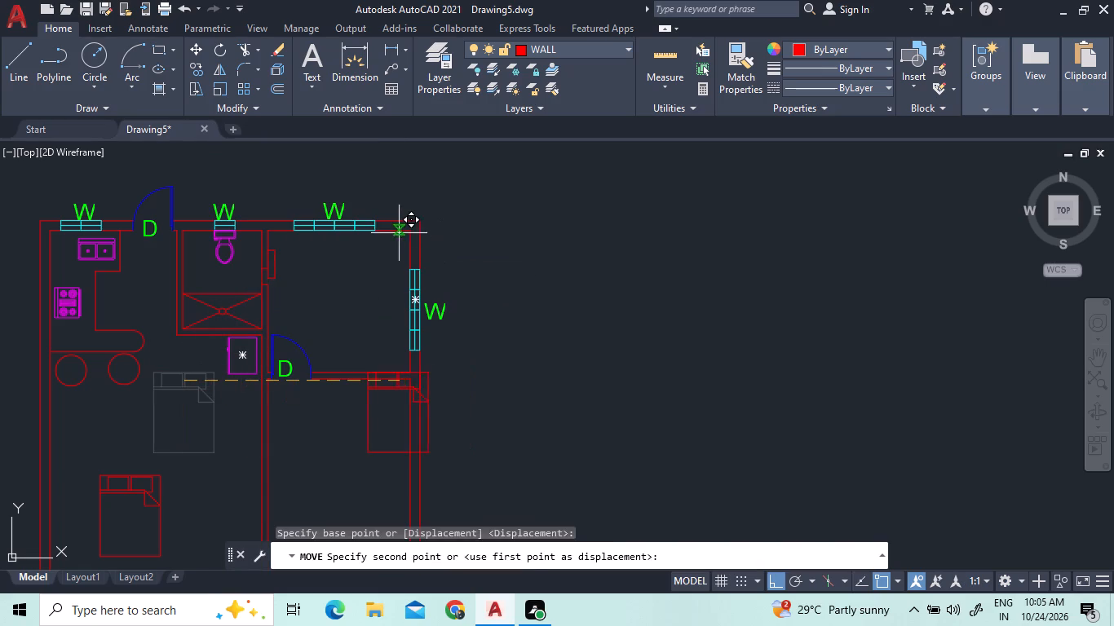
key("F8")
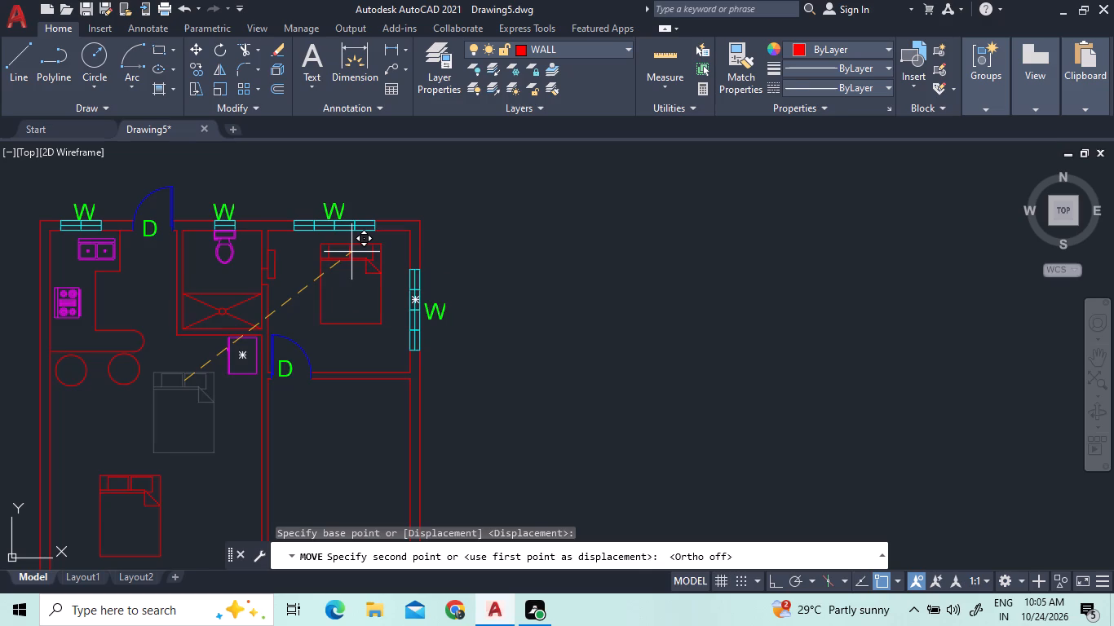
scroll(351, 252, "up", 2)
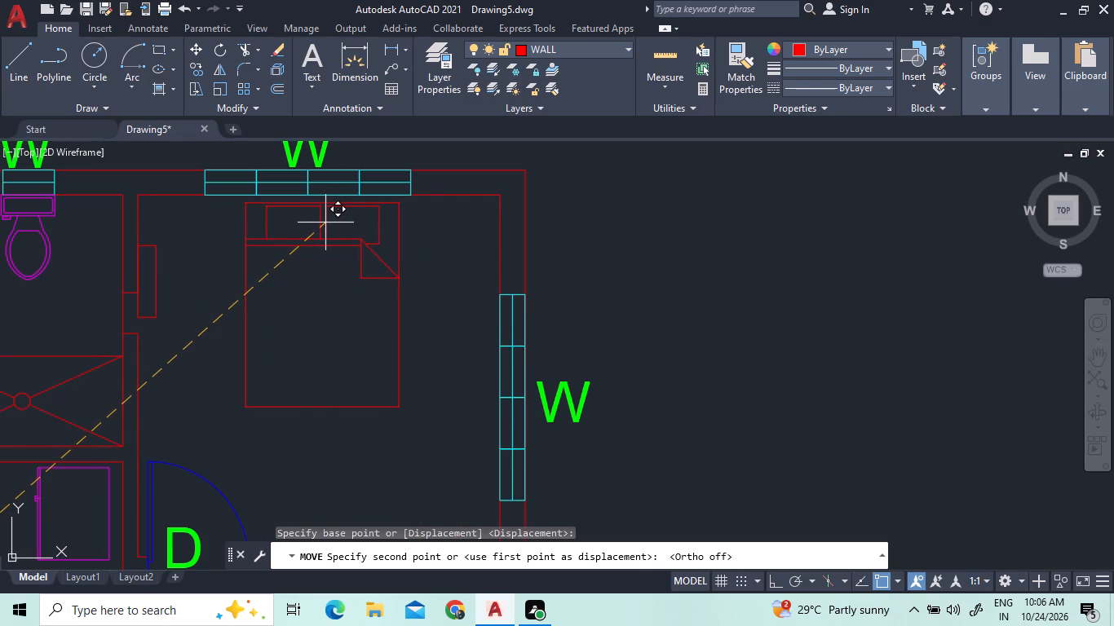
left_click(329, 223)
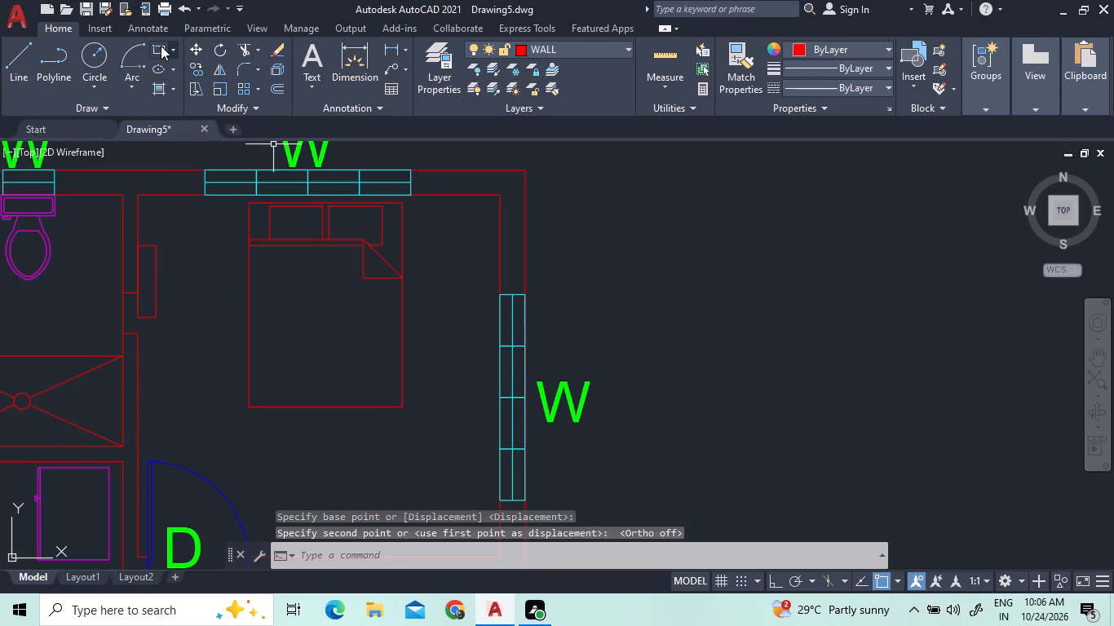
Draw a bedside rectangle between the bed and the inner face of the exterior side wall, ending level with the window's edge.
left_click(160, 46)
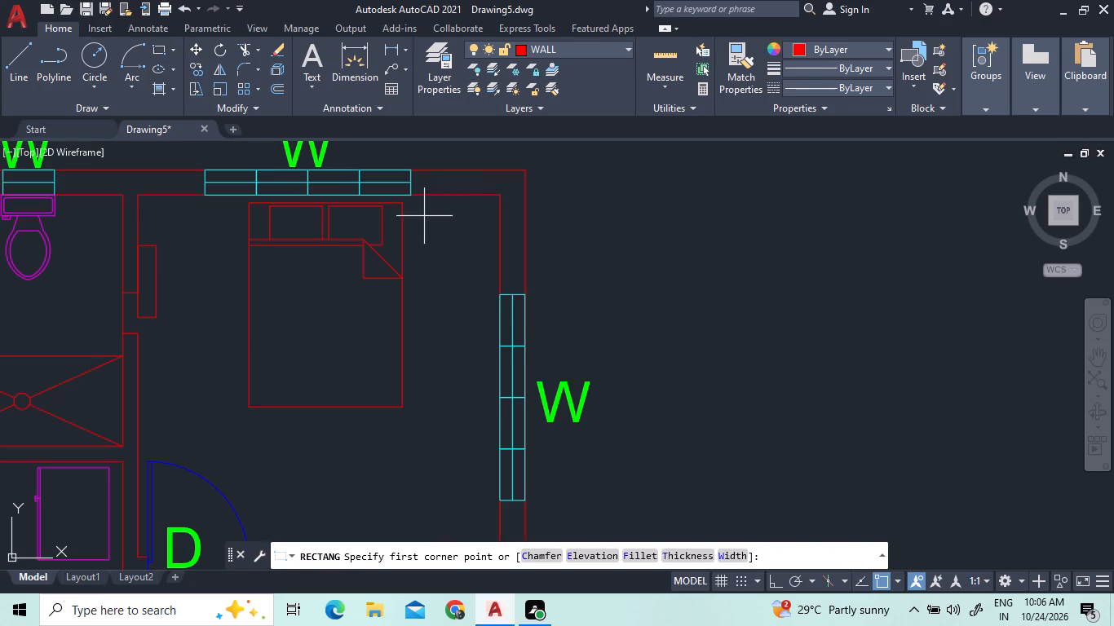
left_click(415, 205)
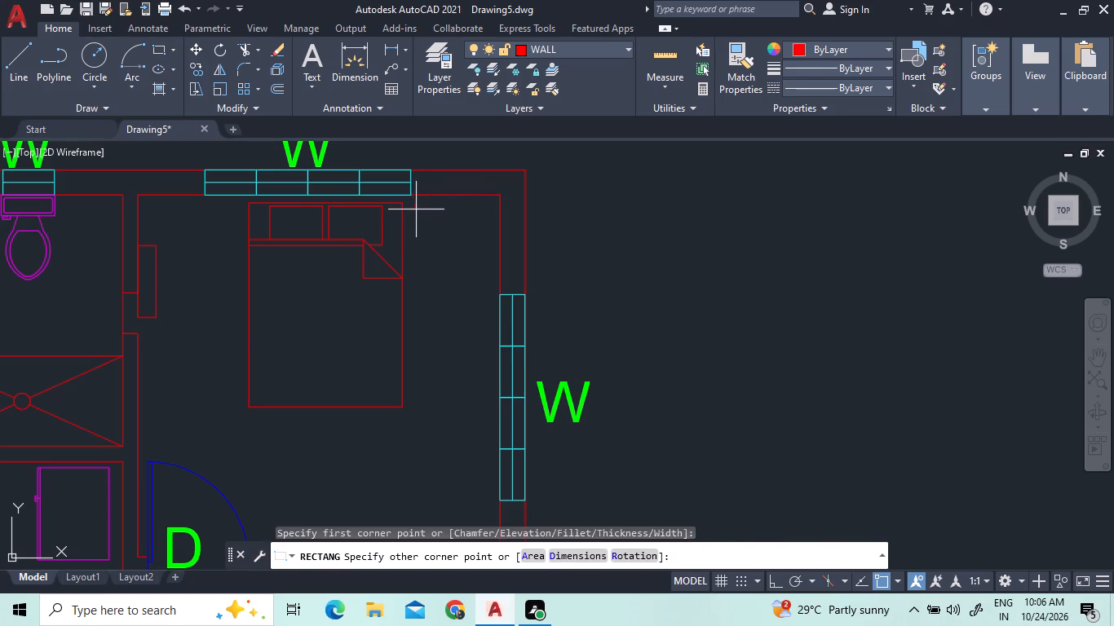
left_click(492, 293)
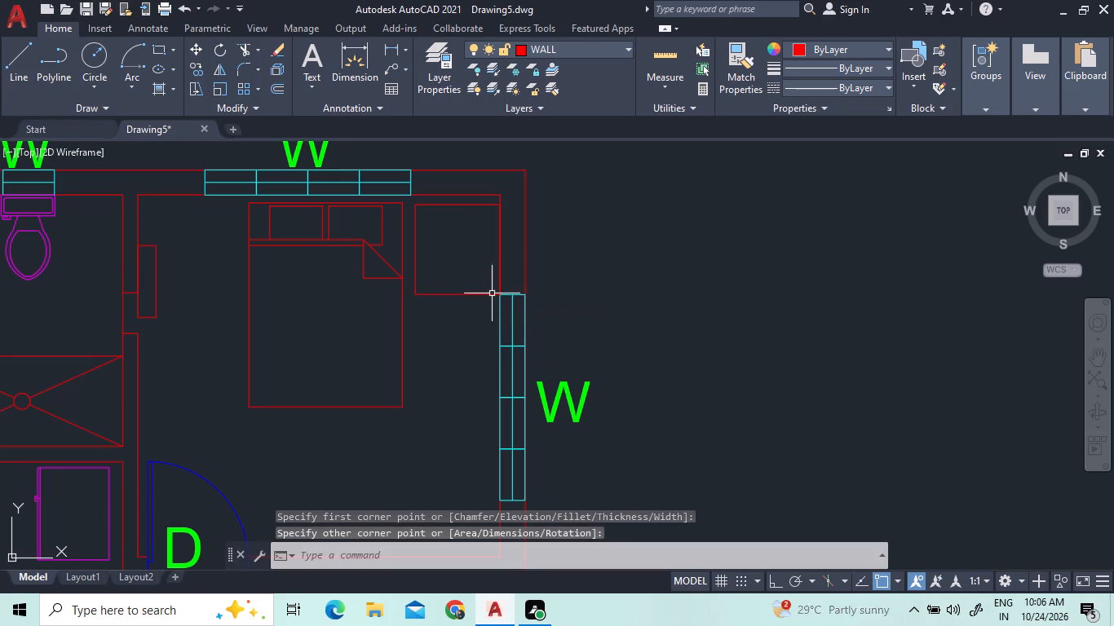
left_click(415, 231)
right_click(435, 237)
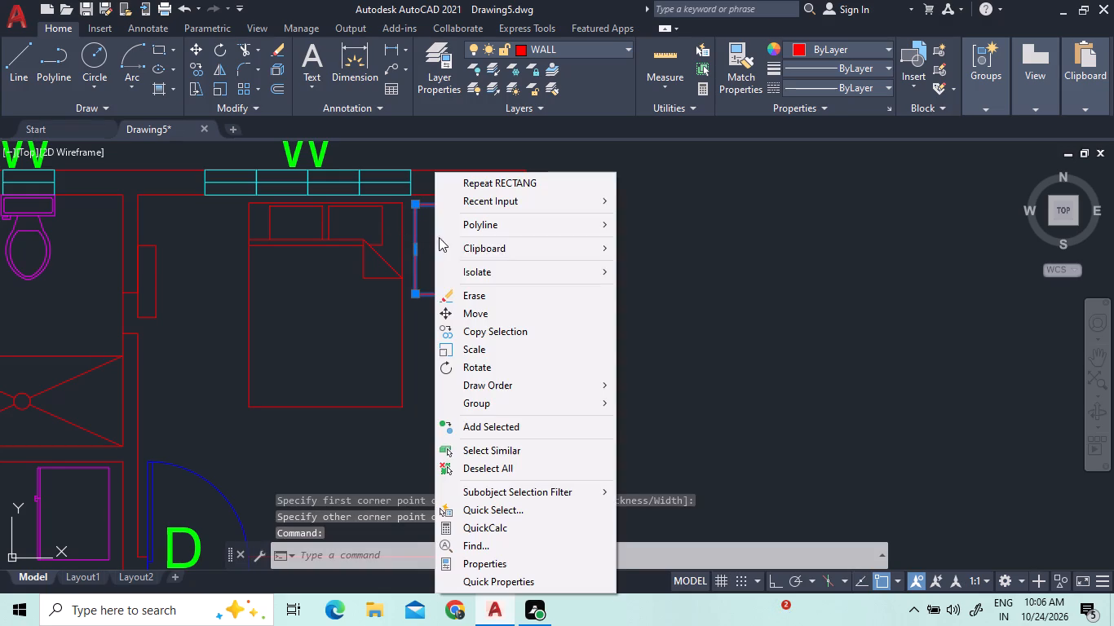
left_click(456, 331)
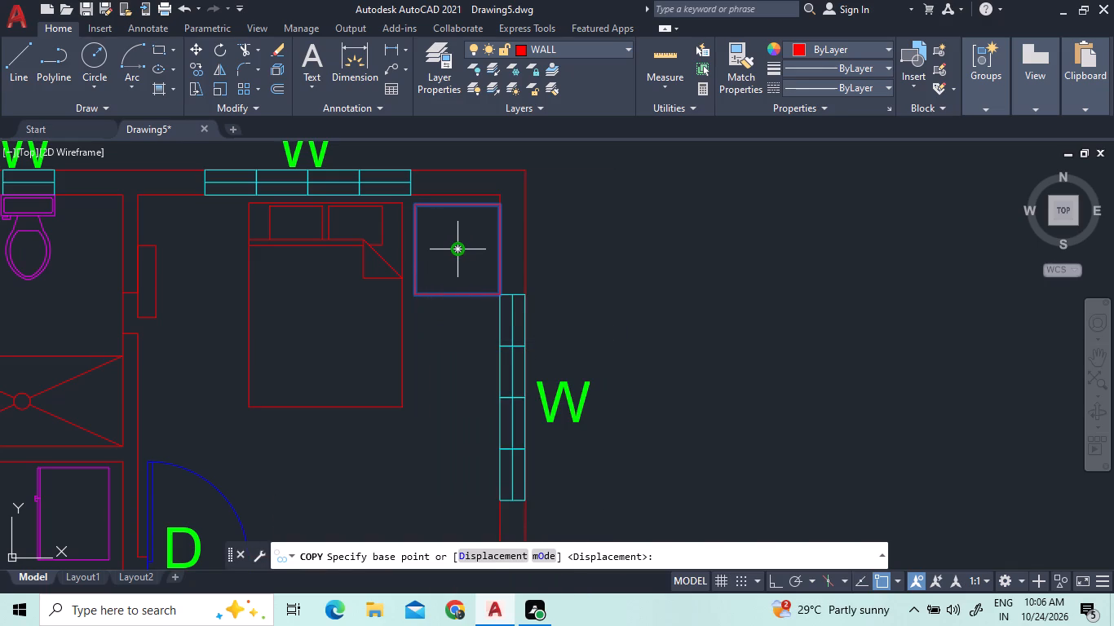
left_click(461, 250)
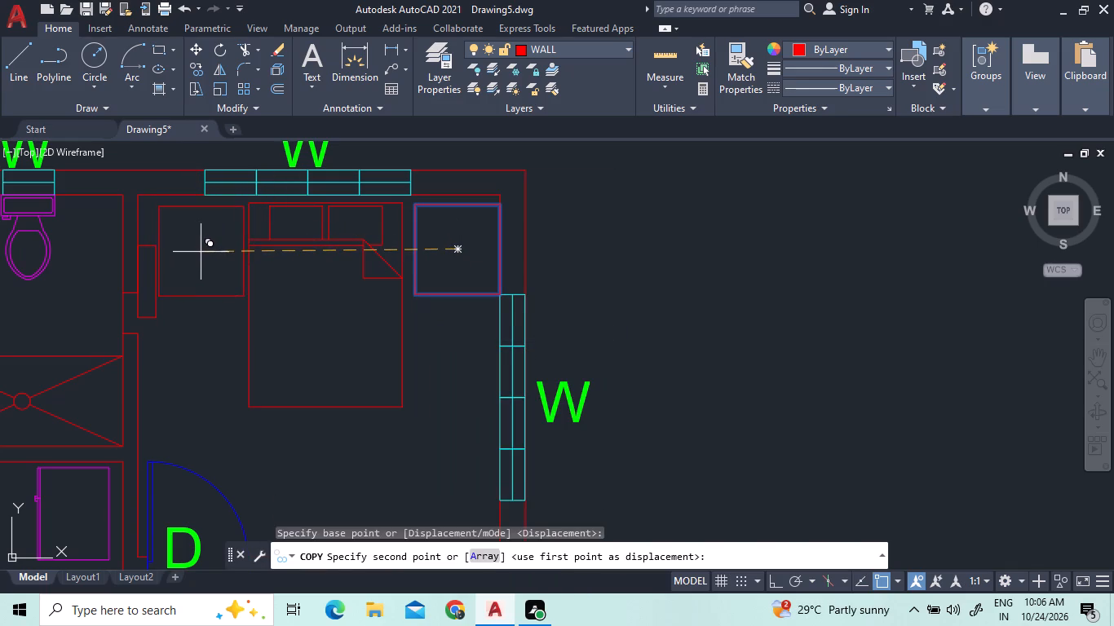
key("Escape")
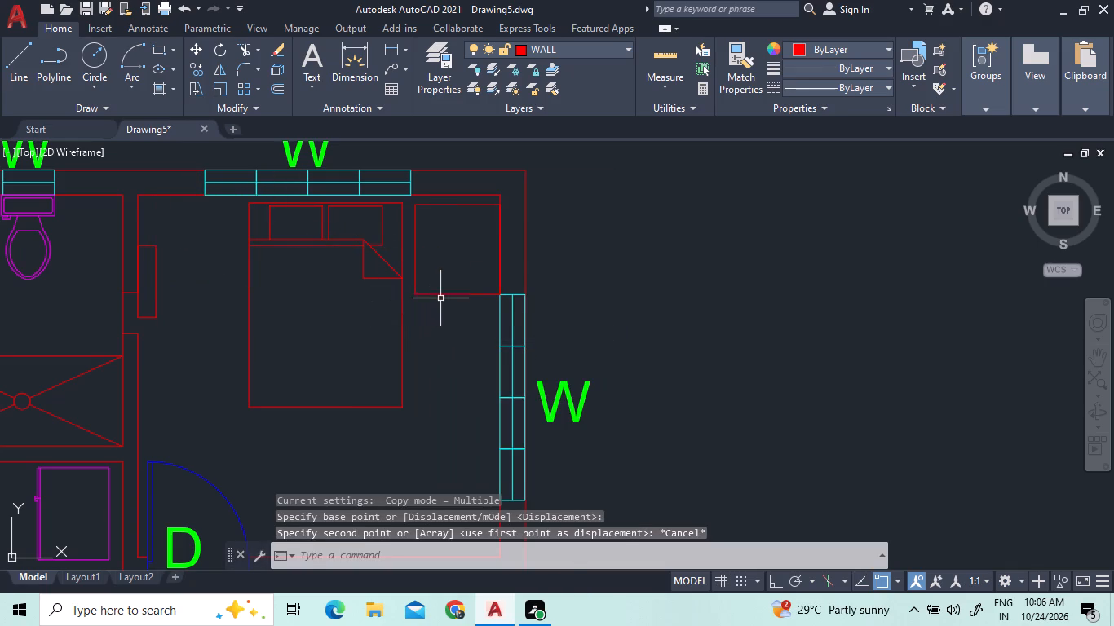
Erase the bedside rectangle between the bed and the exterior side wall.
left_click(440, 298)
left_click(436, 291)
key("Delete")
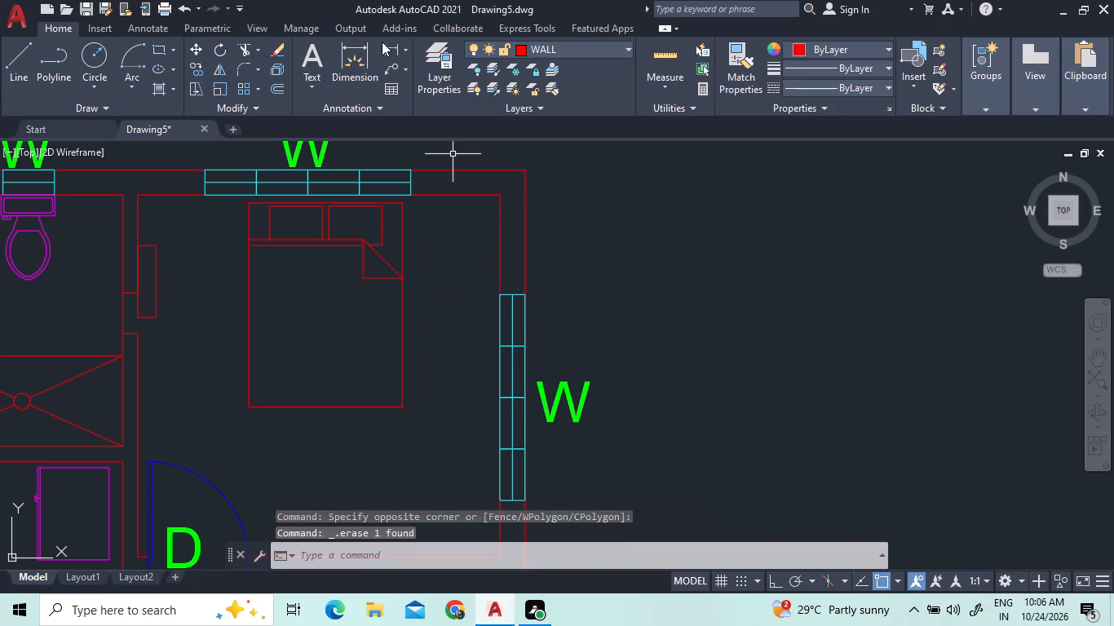
Draw a bedside table rectangle between the bed and the exterior side wall, level with the bed's head and clear of both.
left_click(165, 46)
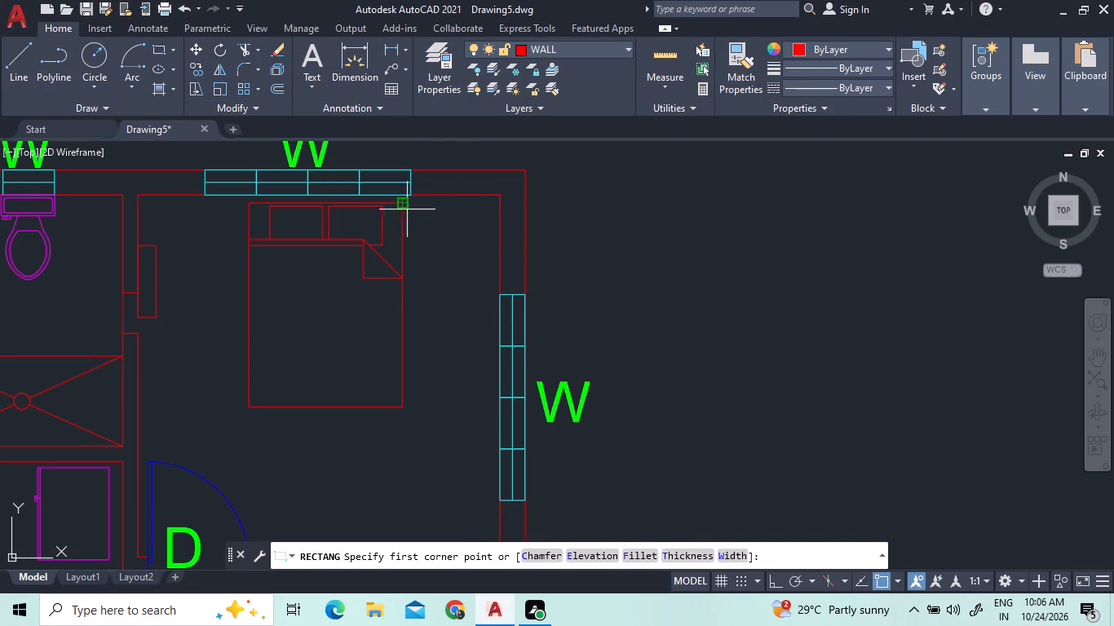
scroll(417, 204, "up", 2)
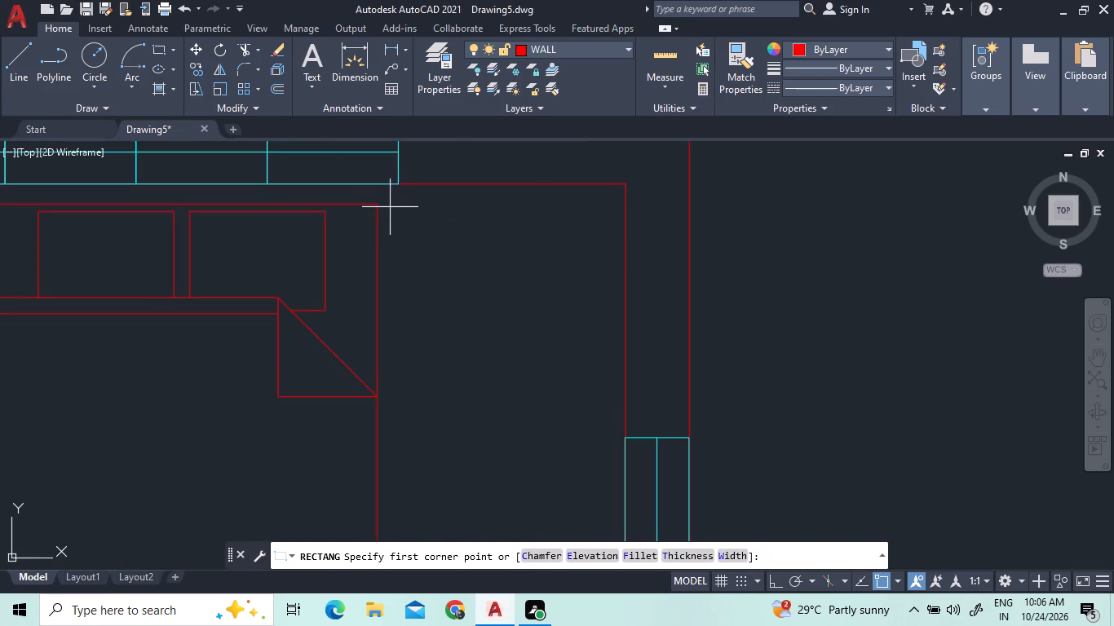
left_click(389, 205)
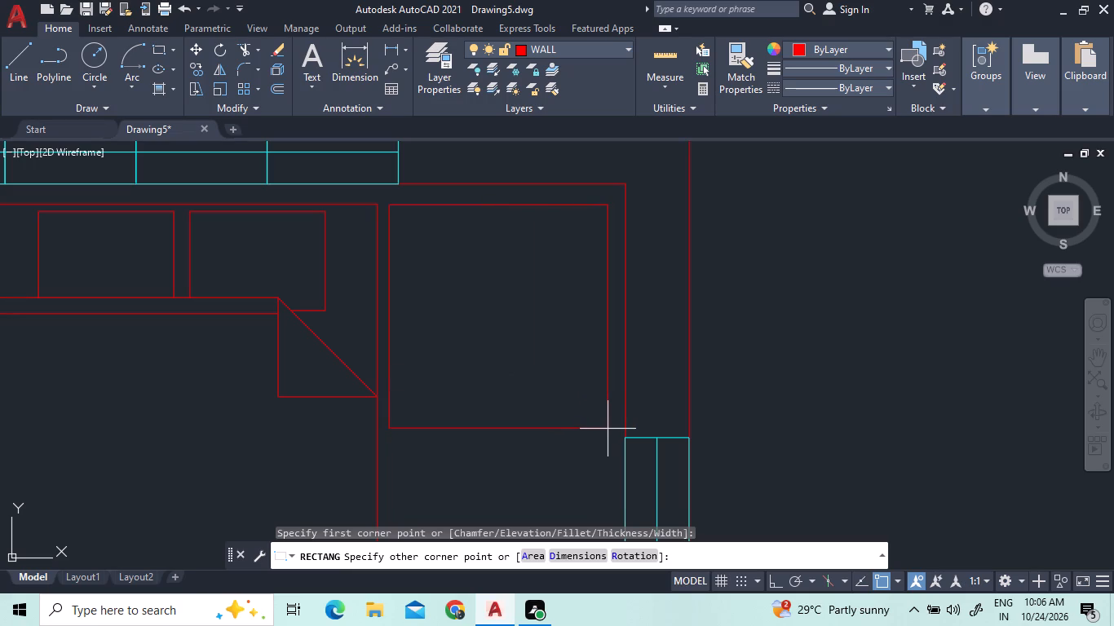
left_click(608, 429)
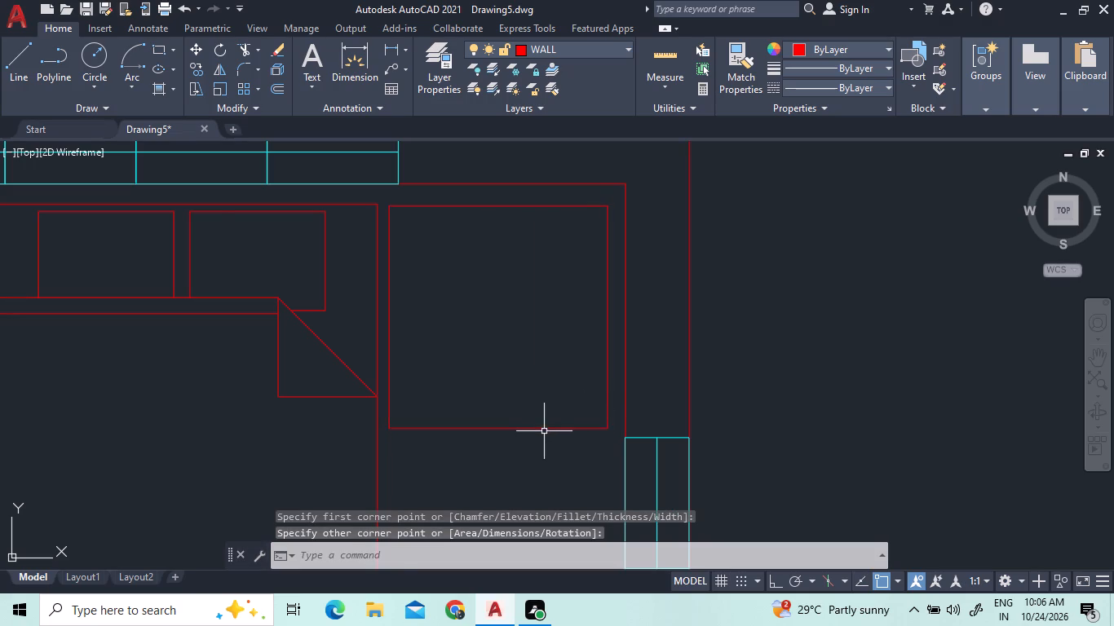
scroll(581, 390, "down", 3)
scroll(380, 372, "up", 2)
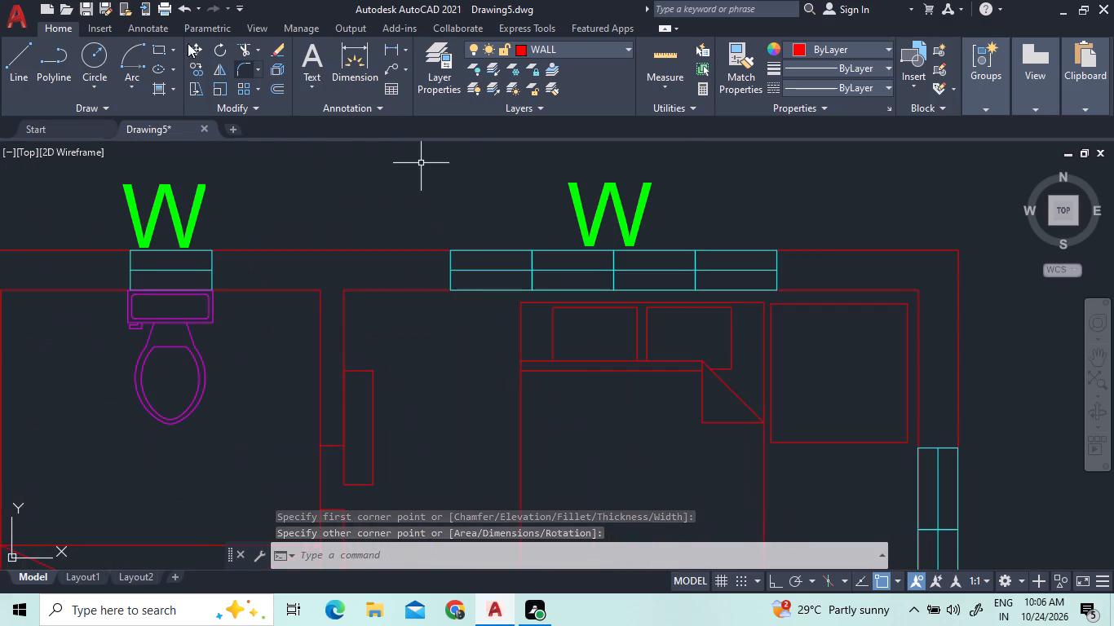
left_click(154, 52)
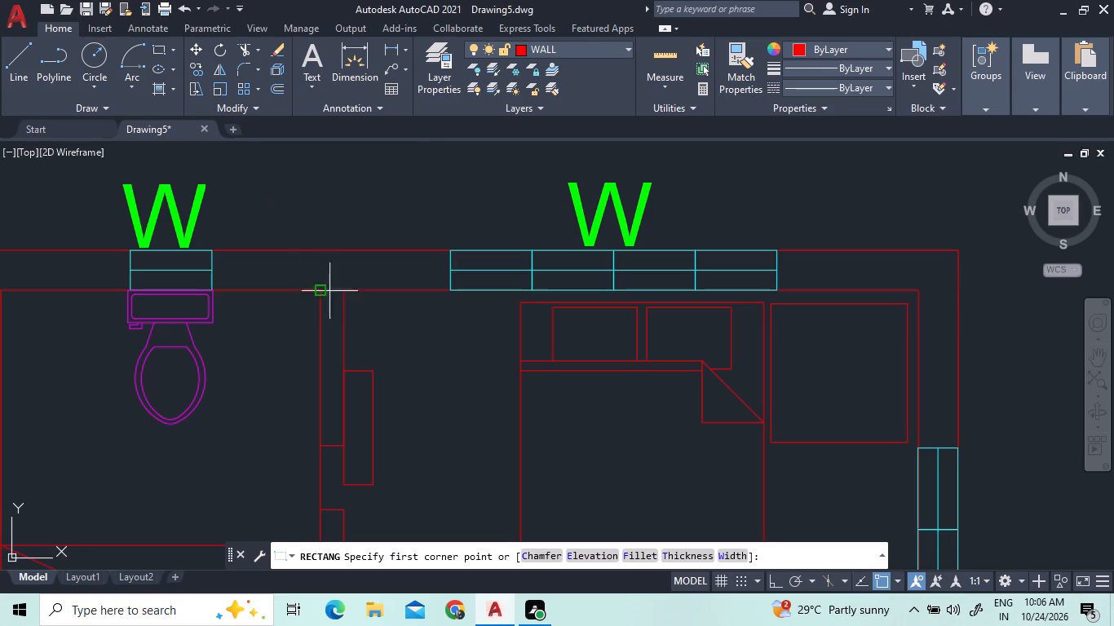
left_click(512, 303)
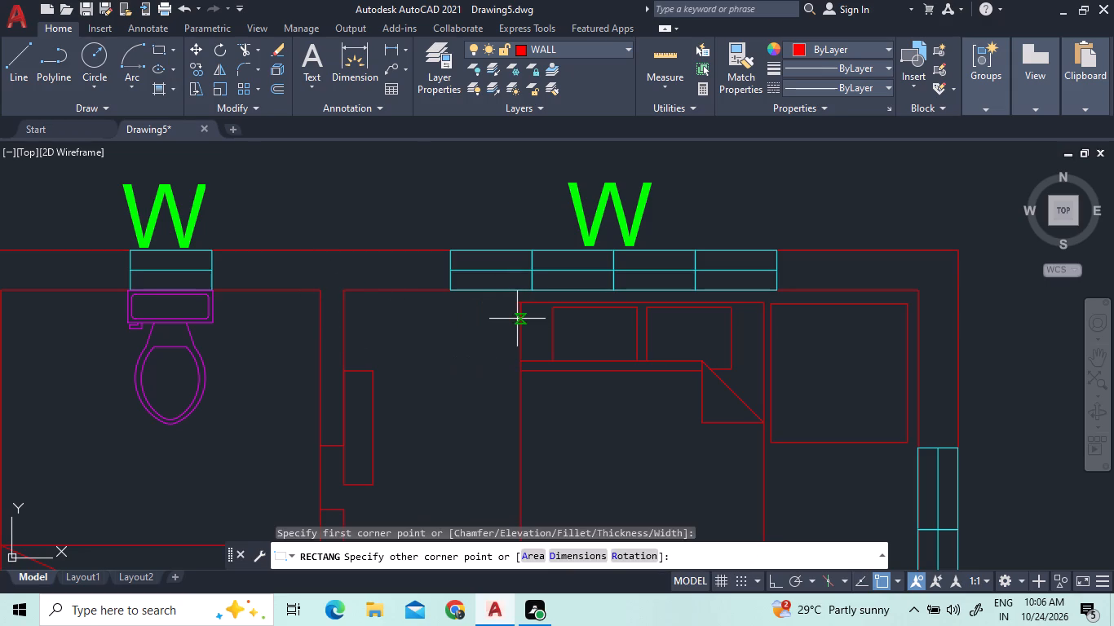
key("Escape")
Draw a second bedside table rectangle on the bed's bathroom side, level with its head and clear of the thin wall rectangle.
left_click(156, 55)
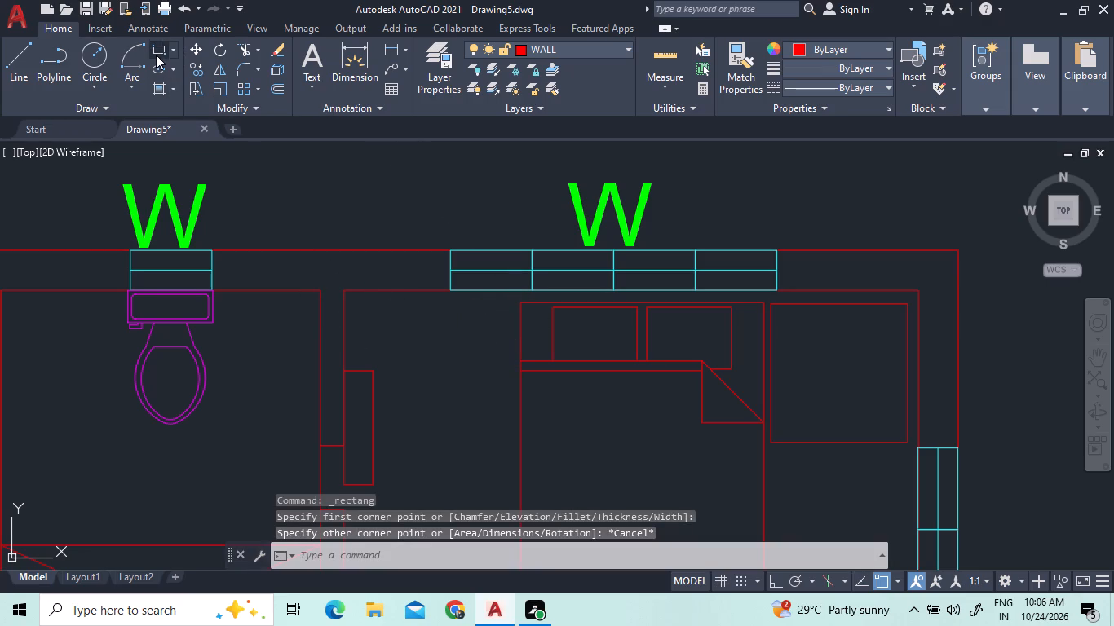
left_click(509, 302)
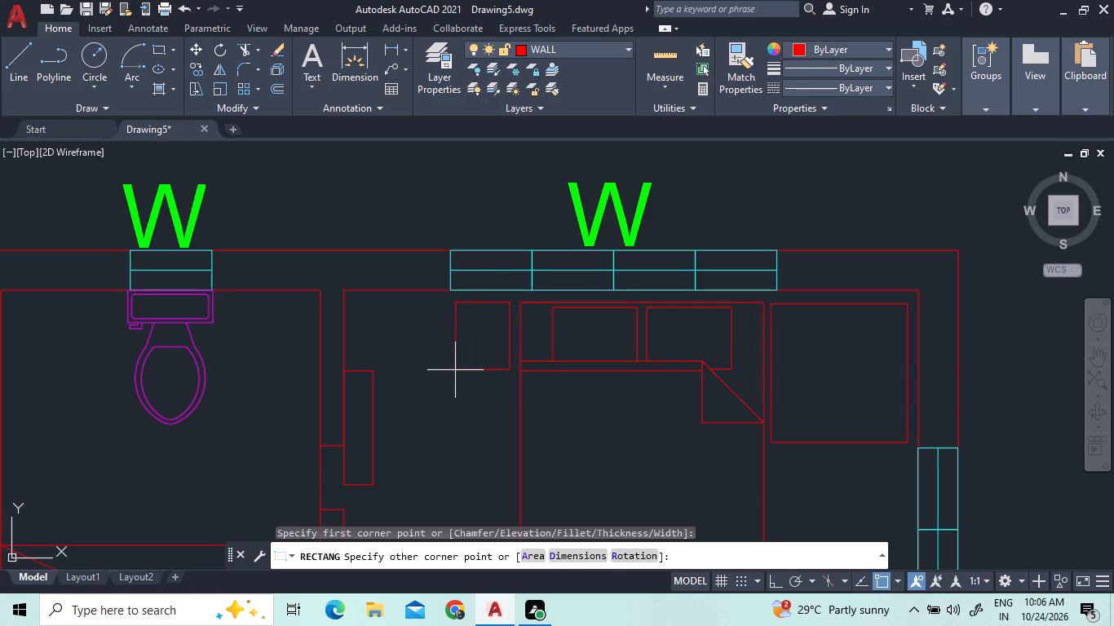
left_click(406, 425)
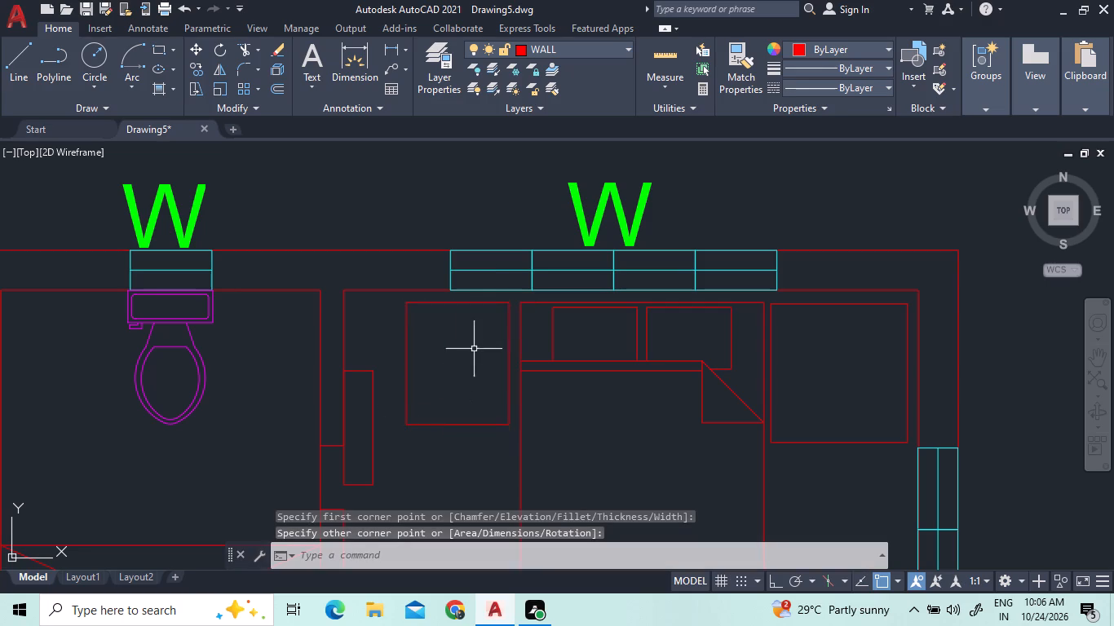
Assign the bedroom bed and both bedside table rectangles to the FURNITURE layer.
scroll(621, 357, "down", 1)
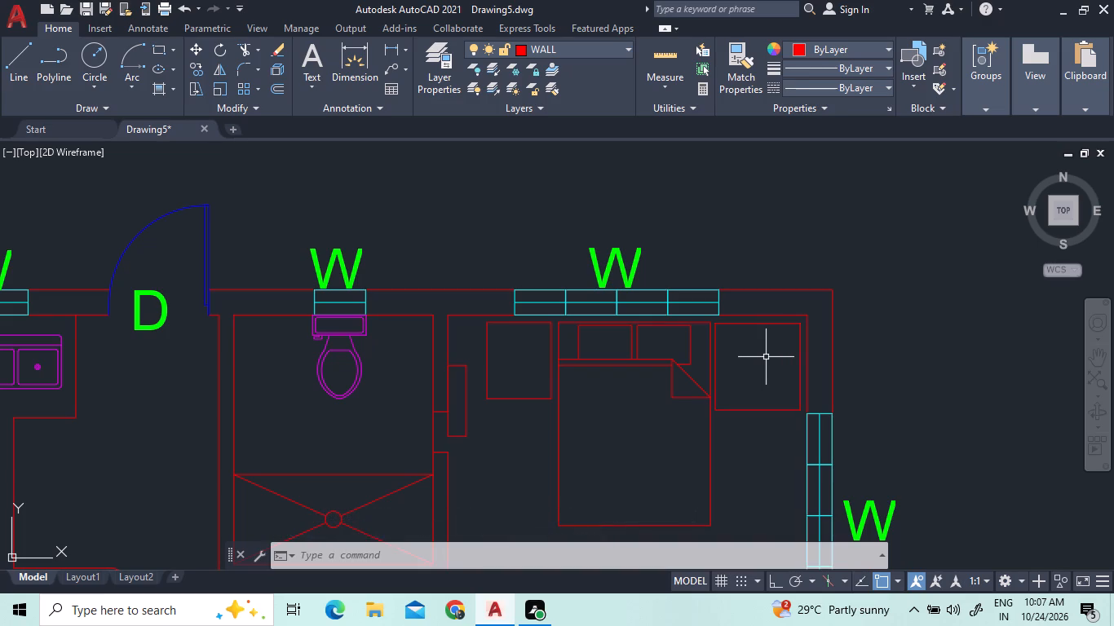
left_click(792, 426)
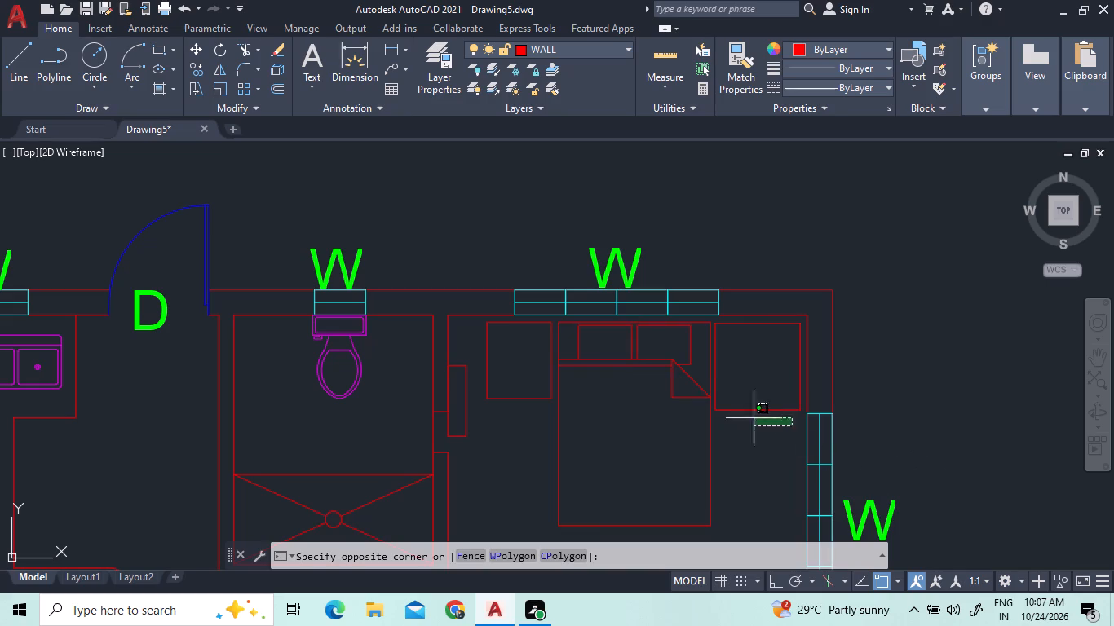
left_click(491, 343)
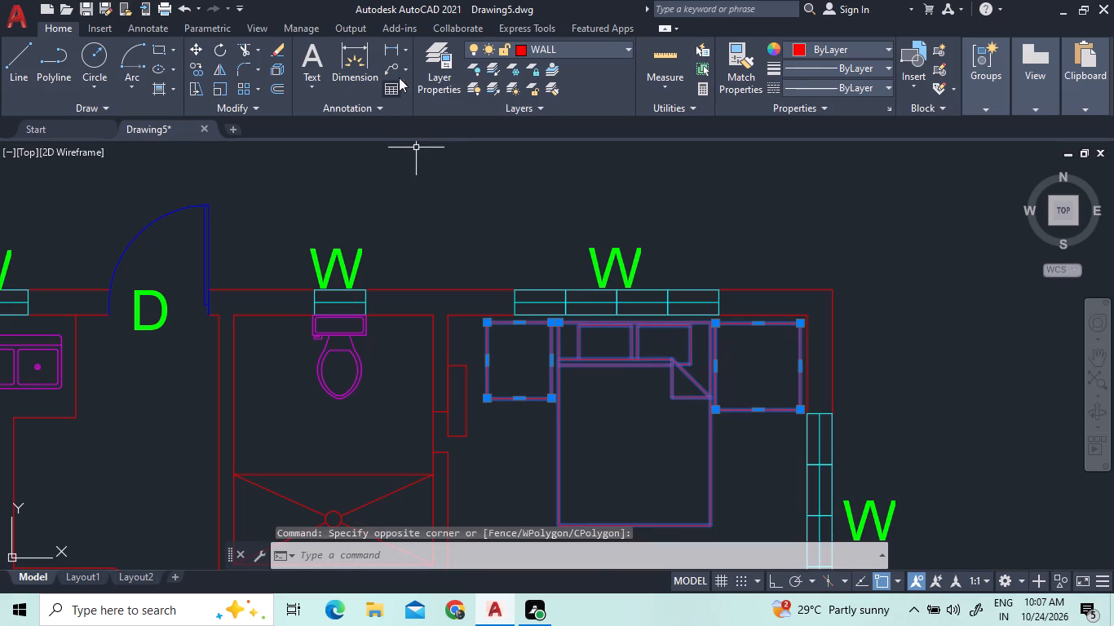
left_click(531, 48)
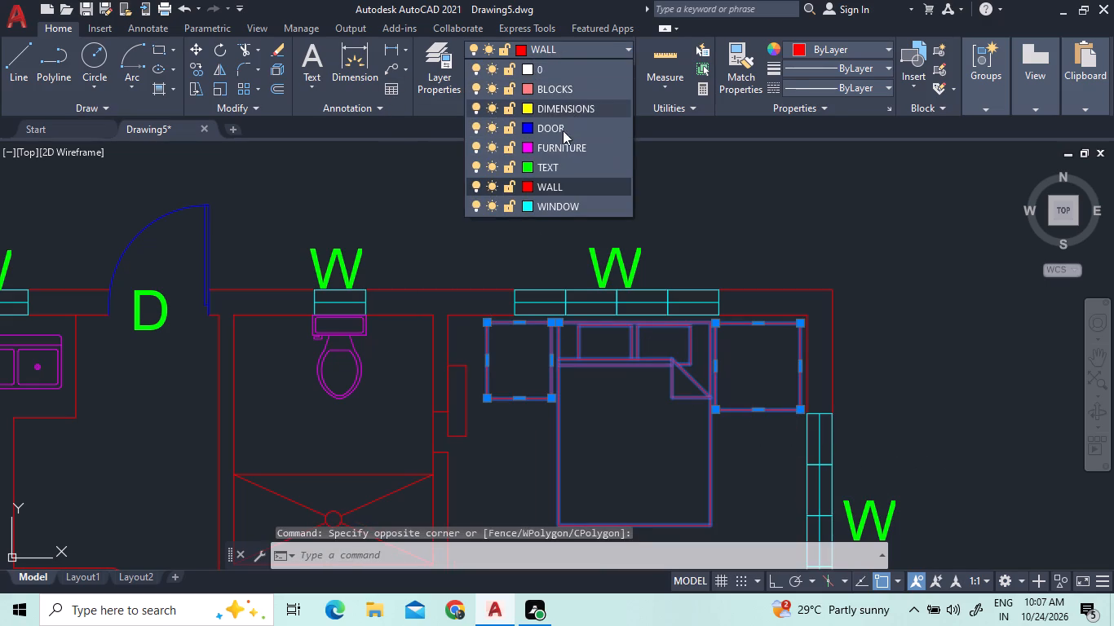
left_click(561, 143)
scroll(598, 196, "down", 2)
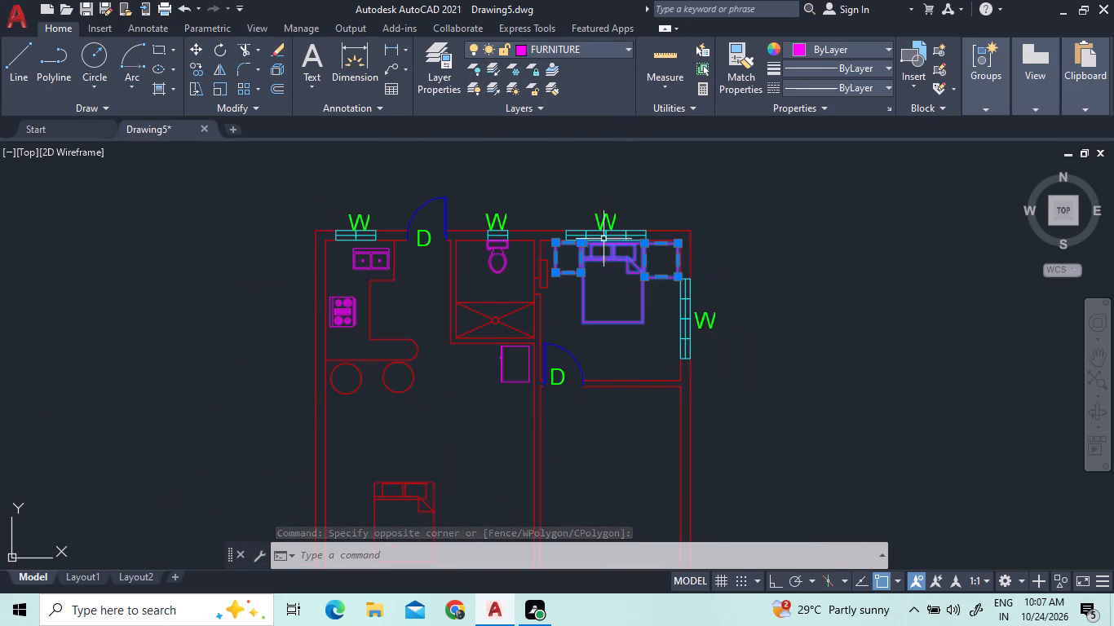
scroll(607, 400, "up", 2)
scroll(611, 412, "down", 1)
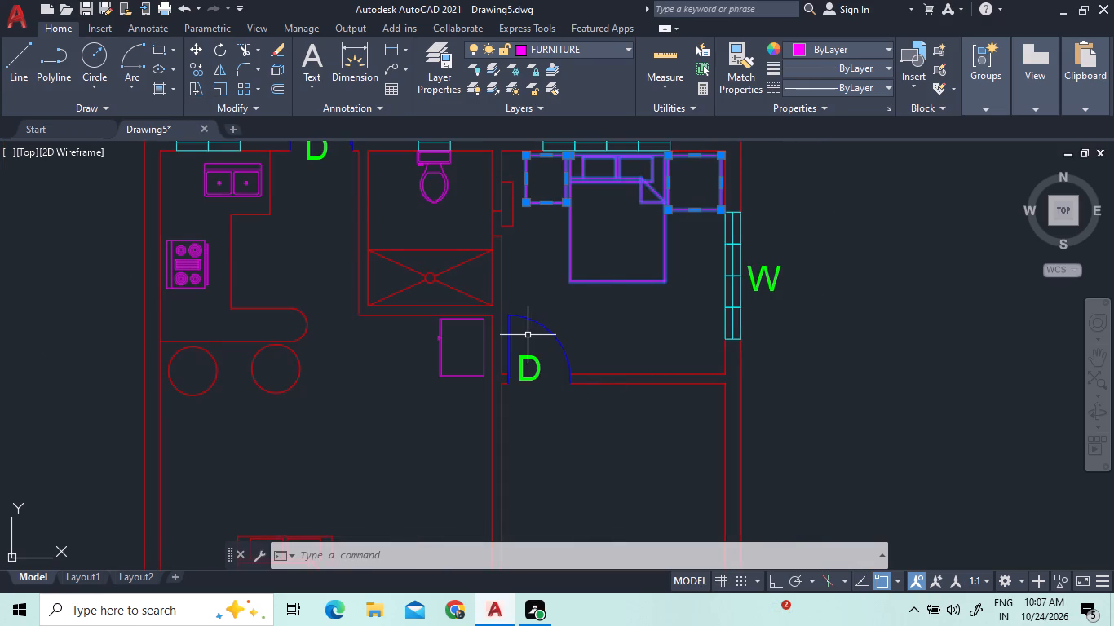
scroll(500, 354, "down", 1)
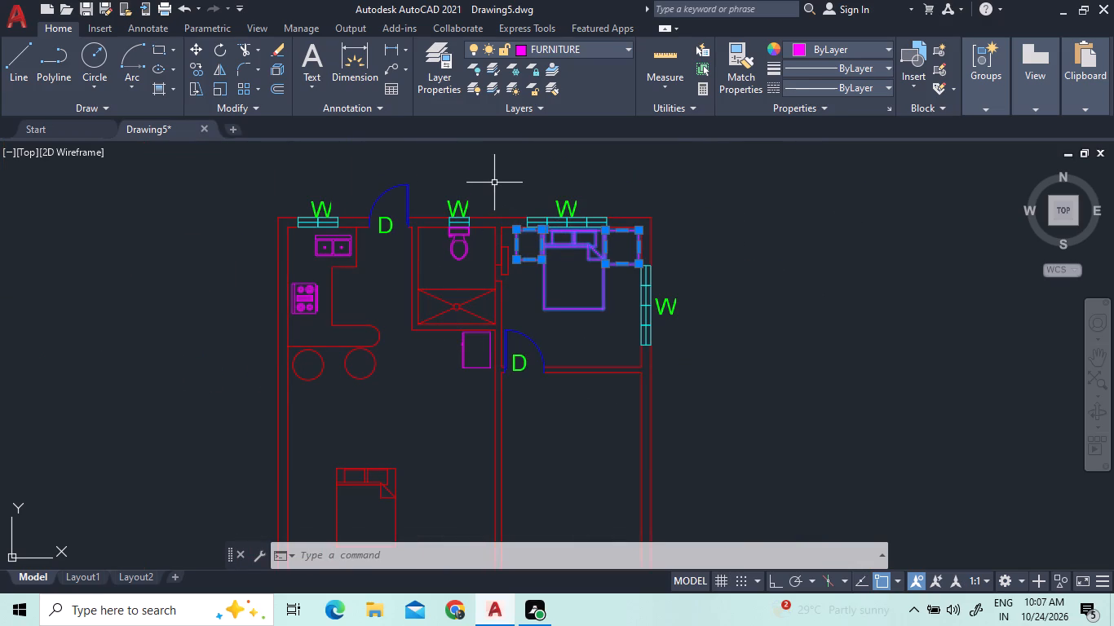
key("Escape")
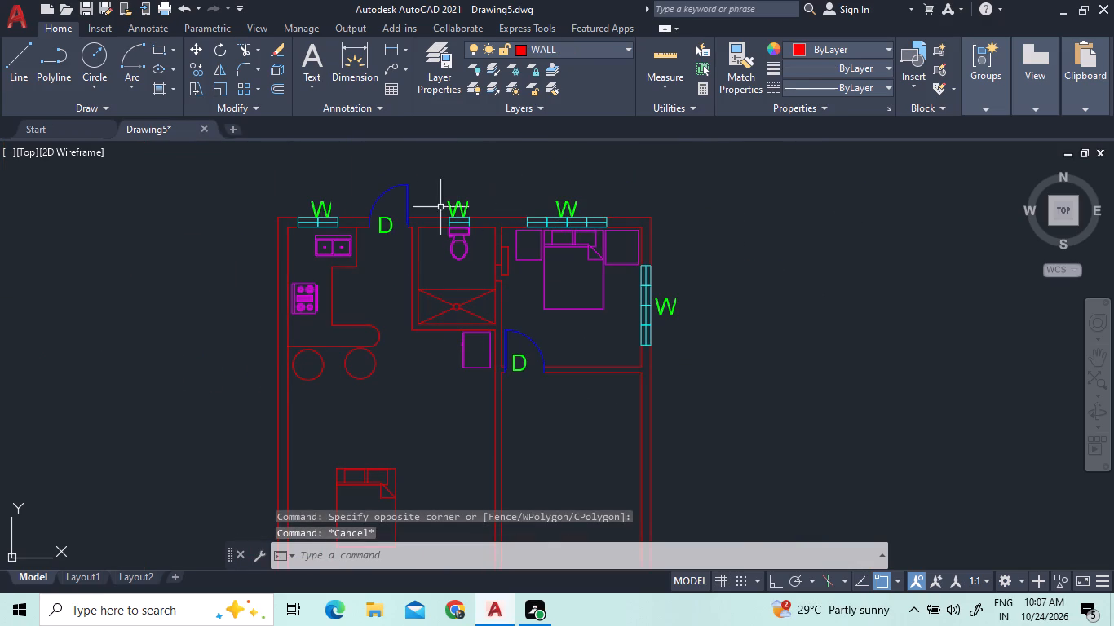
With TEXT as the current layer, add a multiline text label KITCHEN beside the kitchen counter at text height 0.3.
scroll(427, 285, "up", 1)
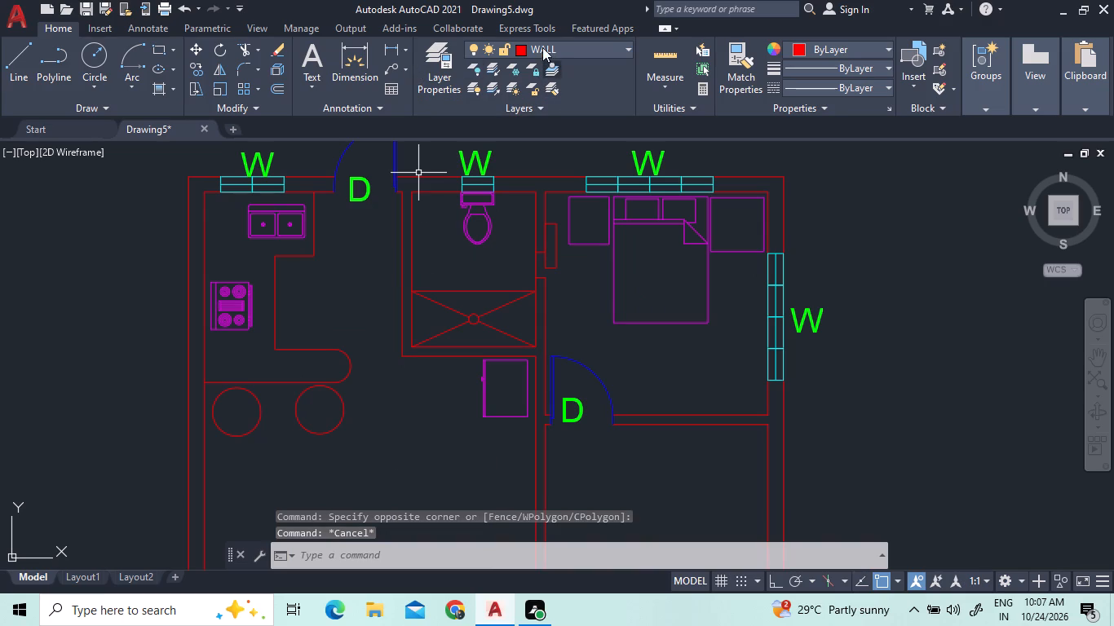
left_click(539, 51)
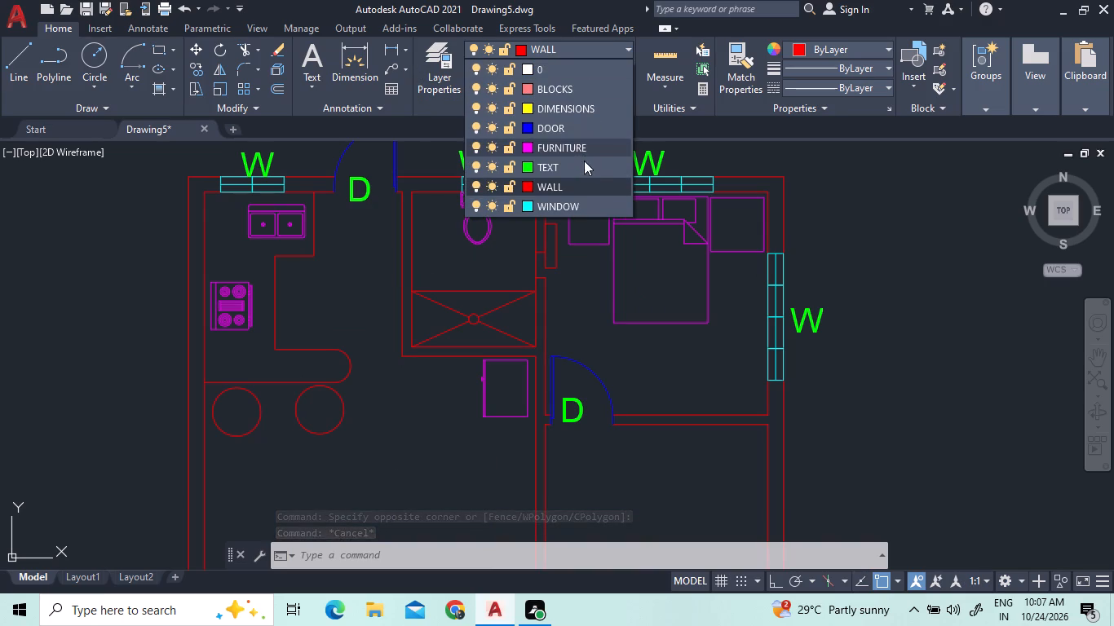
left_click(573, 174)
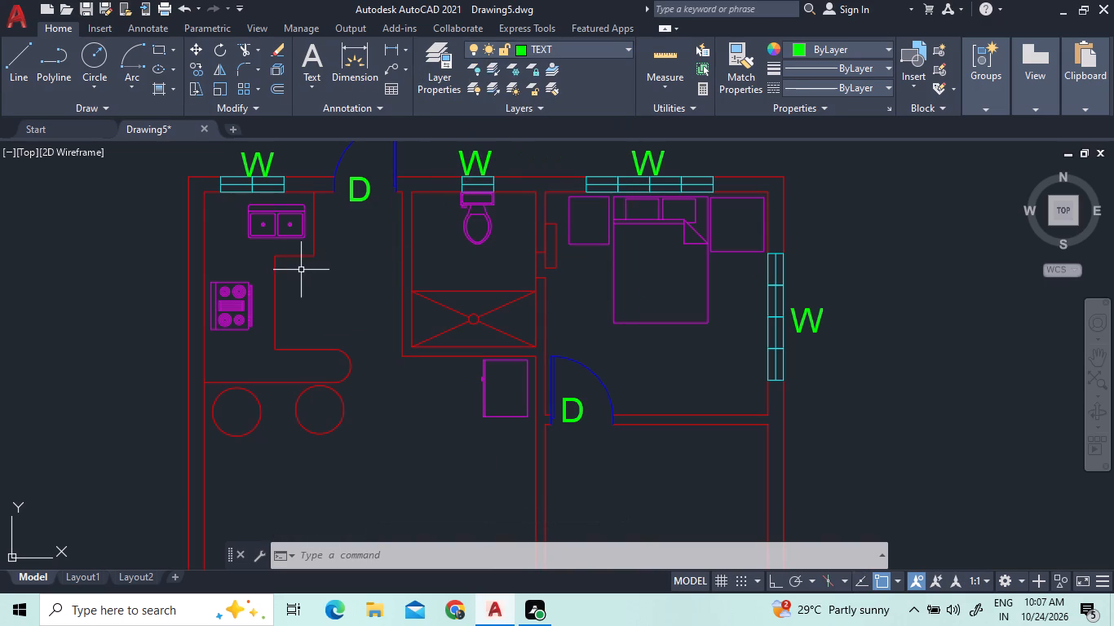
left_click(298, 270)
left_click(343, 314)
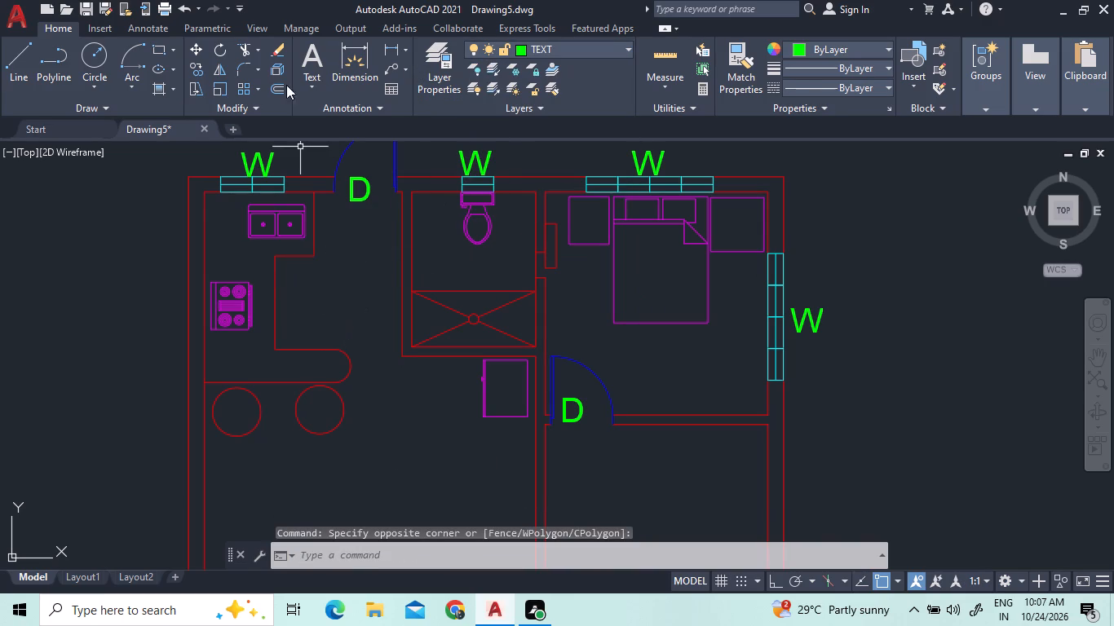
left_click(310, 46)
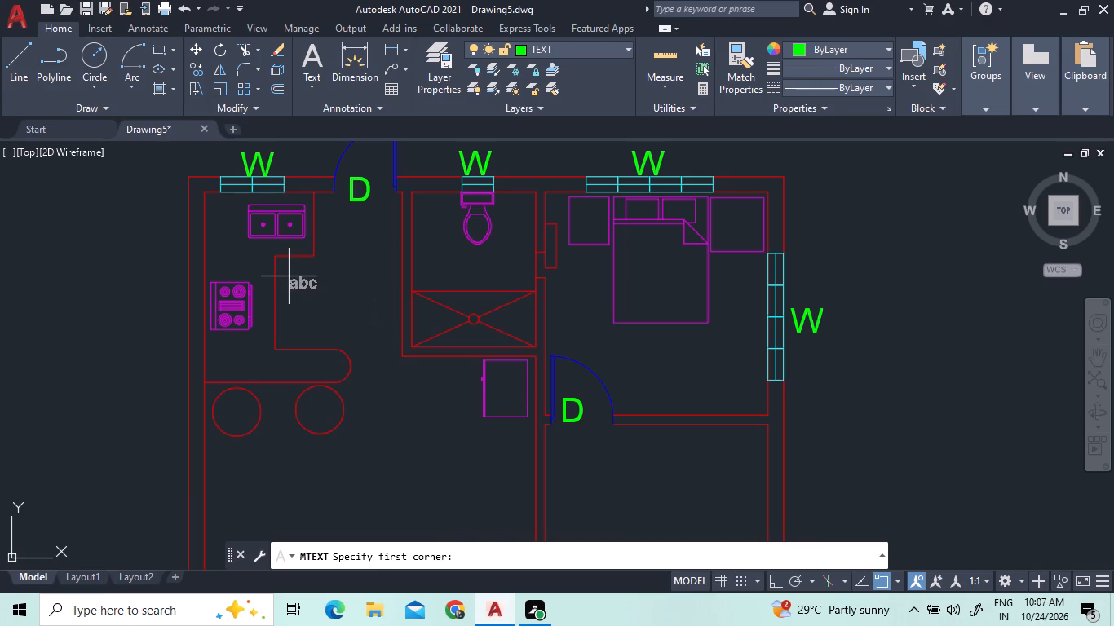
left_click(289, 276)
left_click(336, 315)
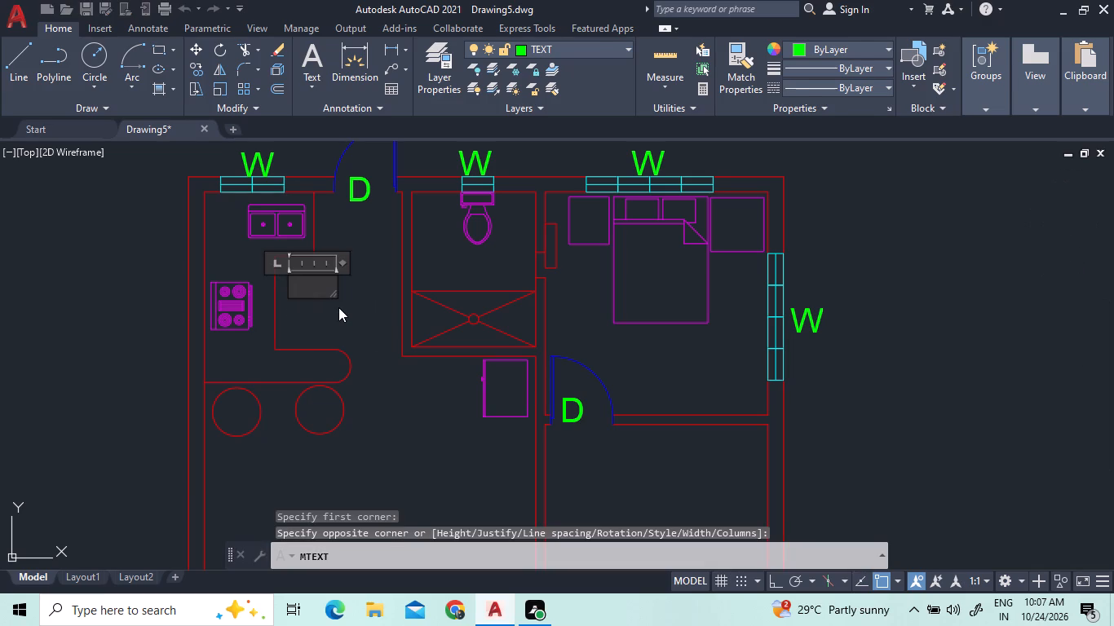
type("KI")
key("t")
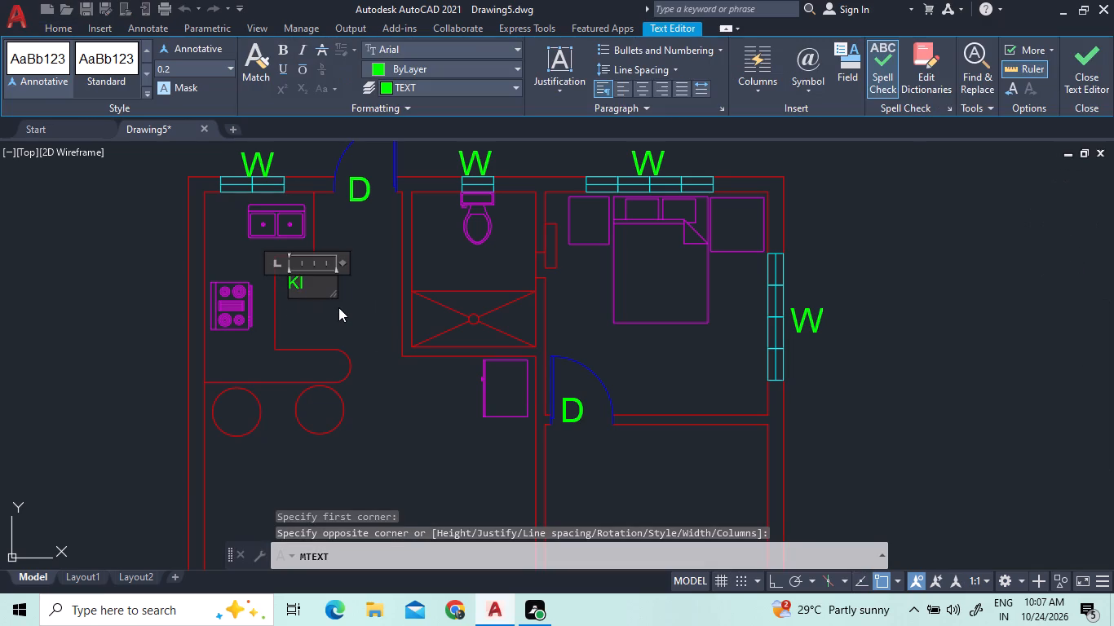
type("CHEN")
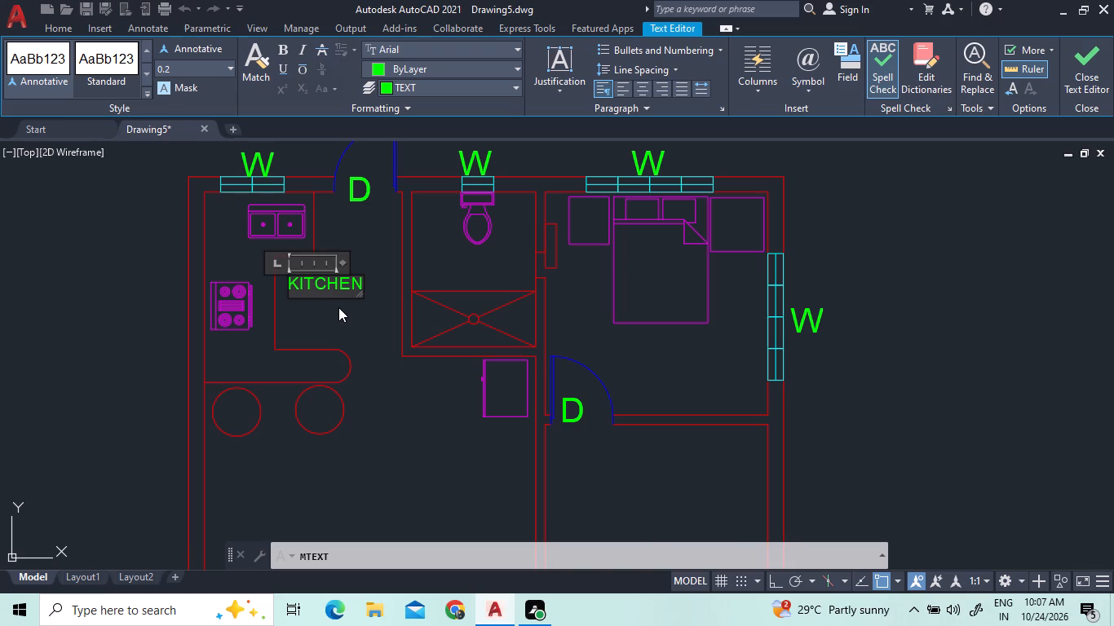
double_click(331, 289)
left_click(179, 61)
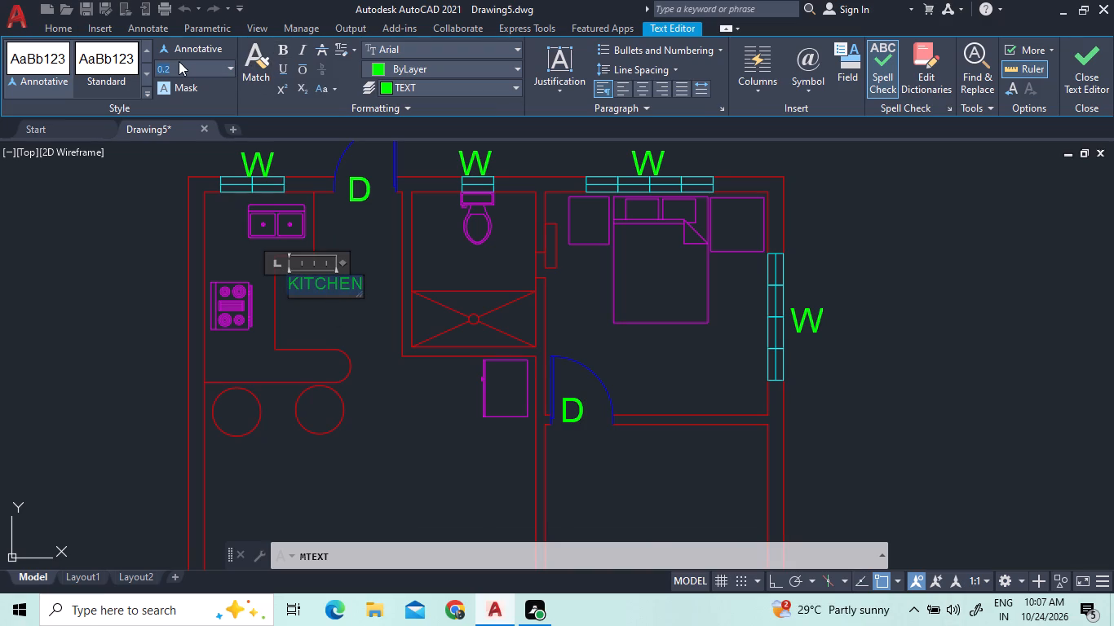
type("0.3")
key("Return")
left_click(372, 342)
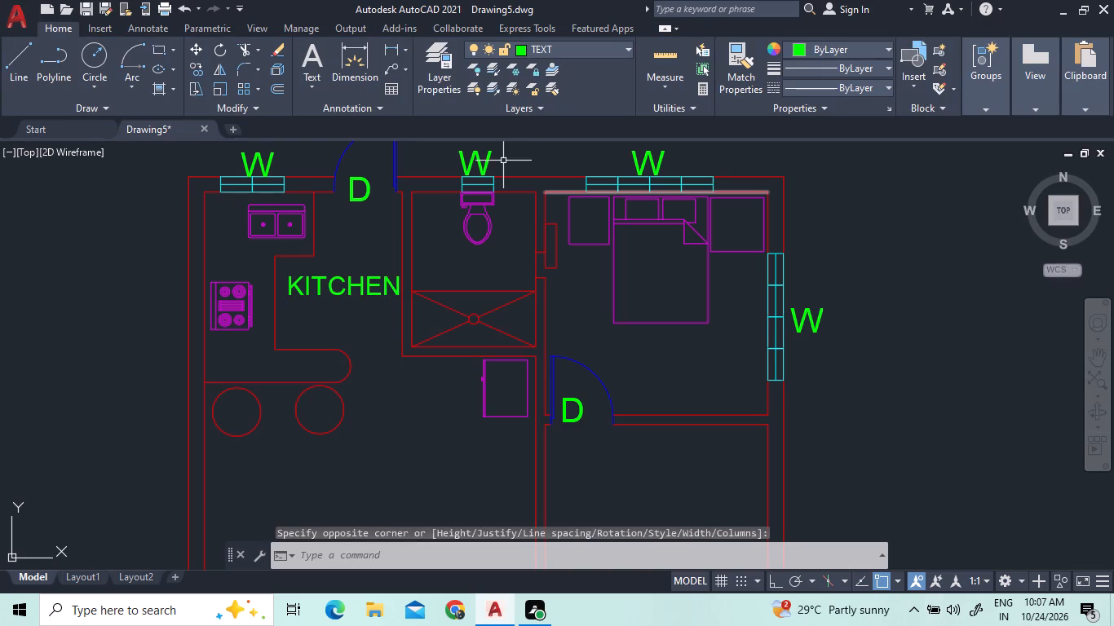
Add a multiline text label BATH between the toilet and the shower at text height 0.3.
left_click(314, 49)
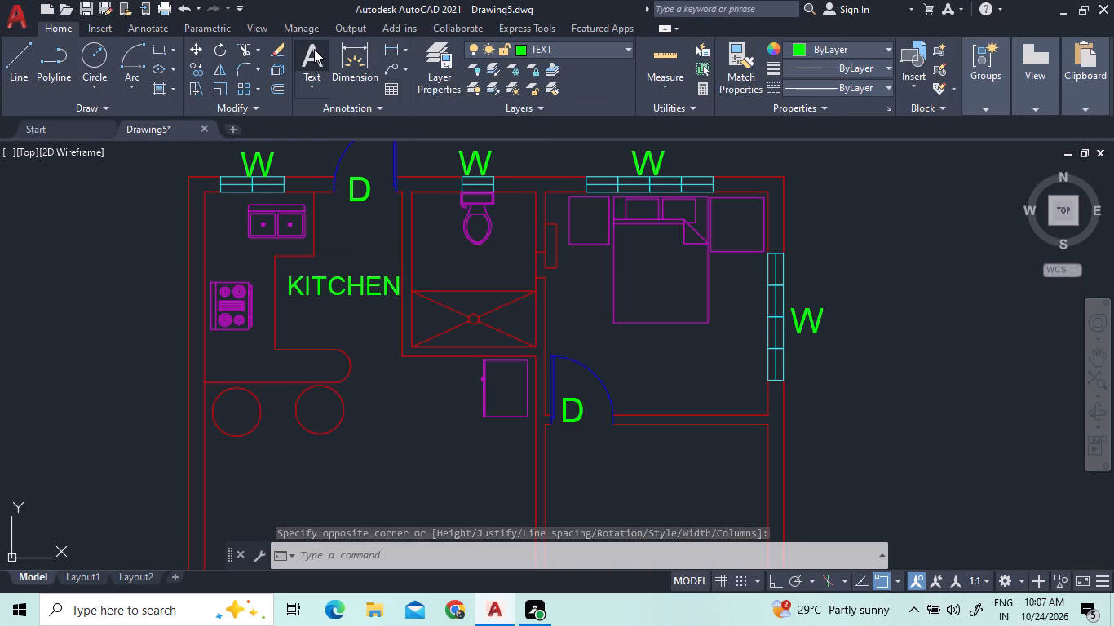
left_click(435, 249)
left_click(526, 274)
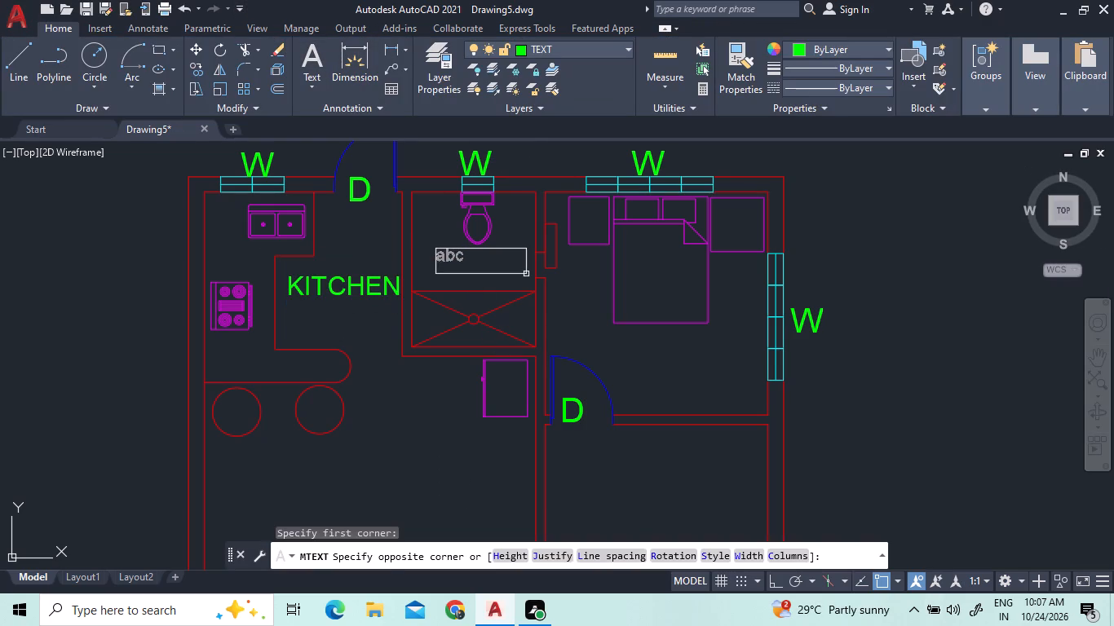
type("BA")
type("TH")
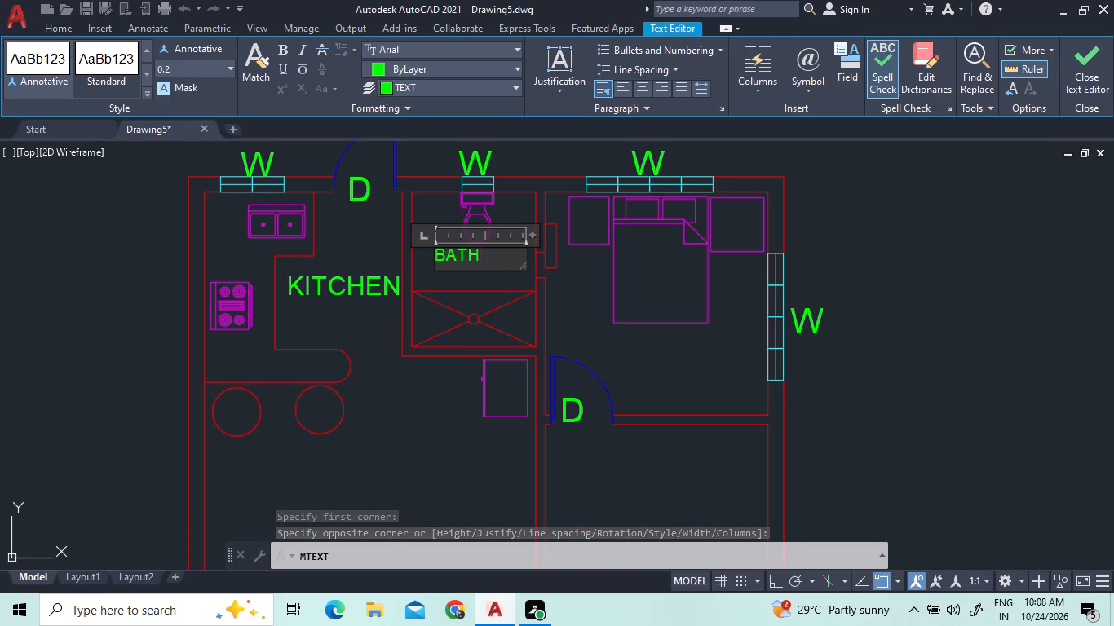
left_click(496, 257)
left_click(494, 257)
left_click(494, 257)
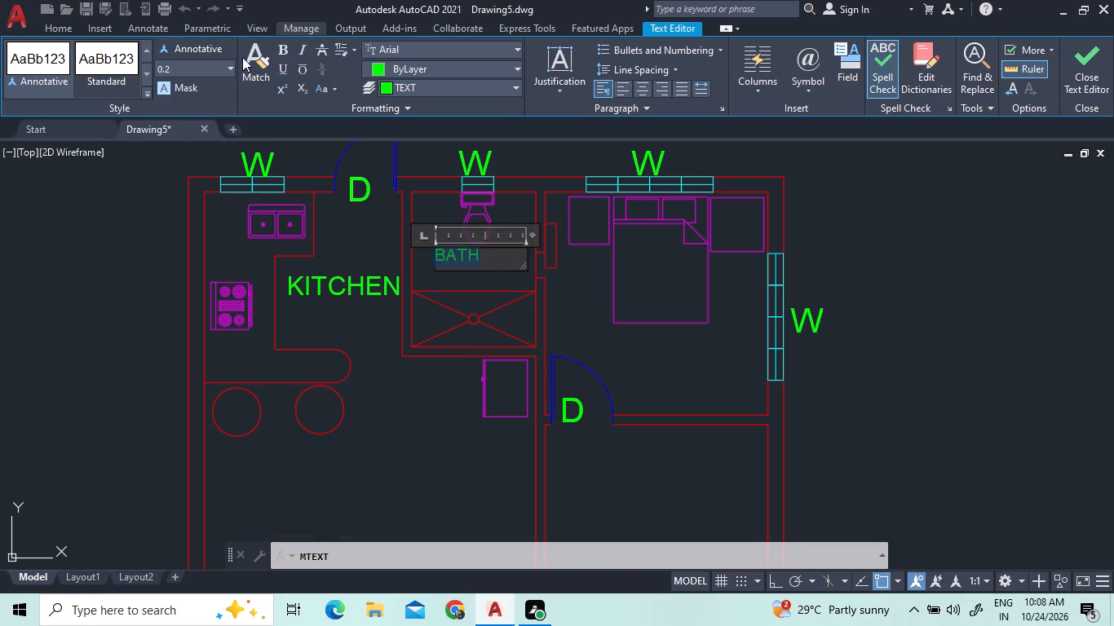
left_click(210, 65)
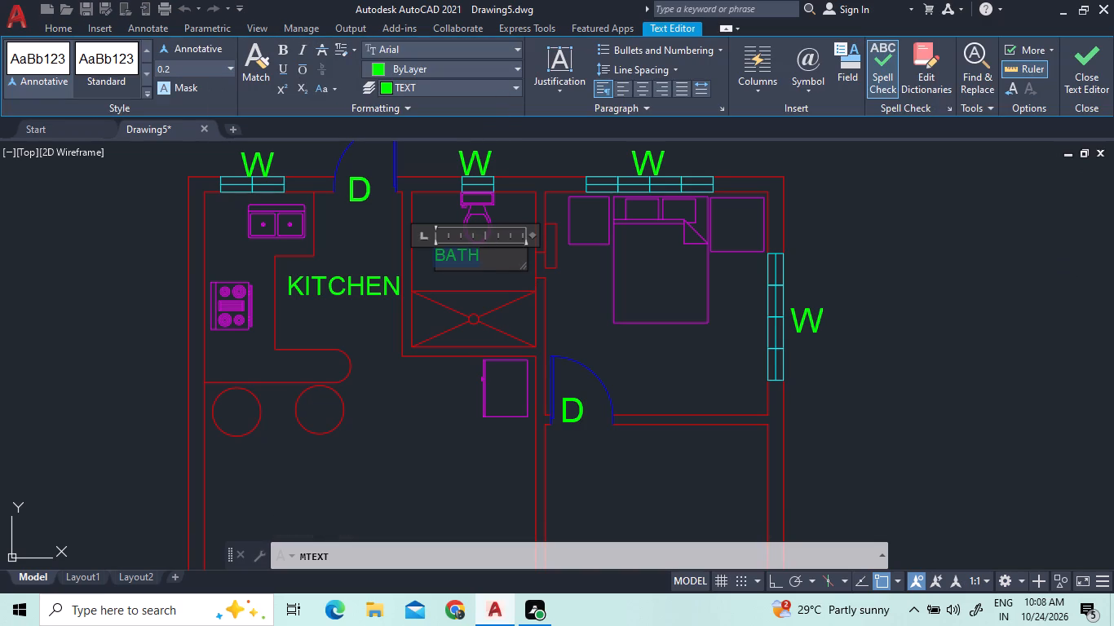
type("0.3")
key("Return")
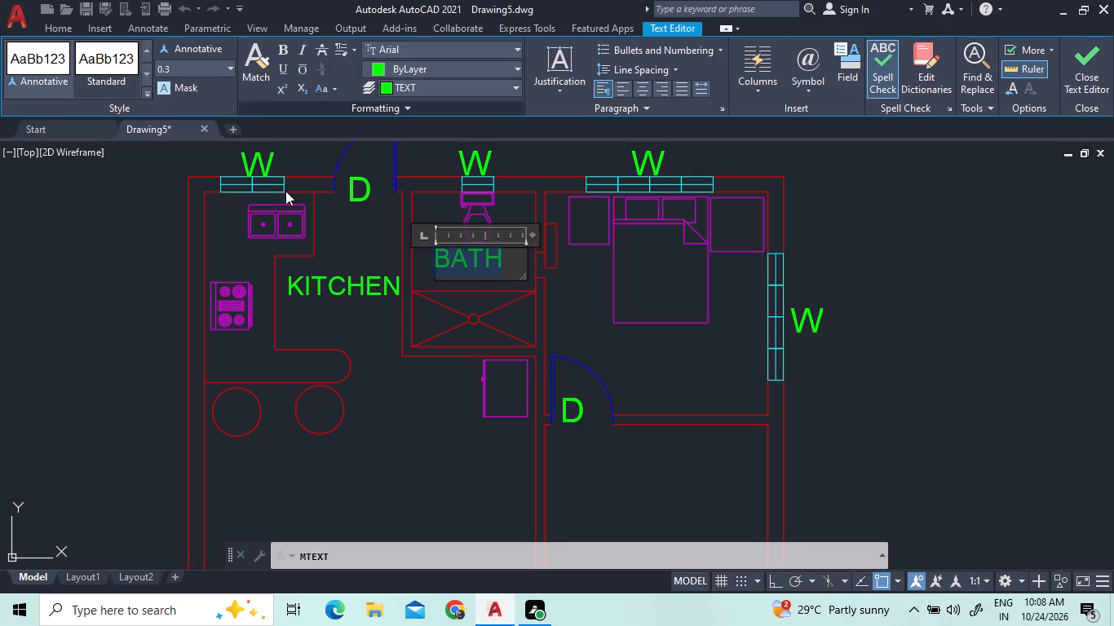
left_click(567, 306)
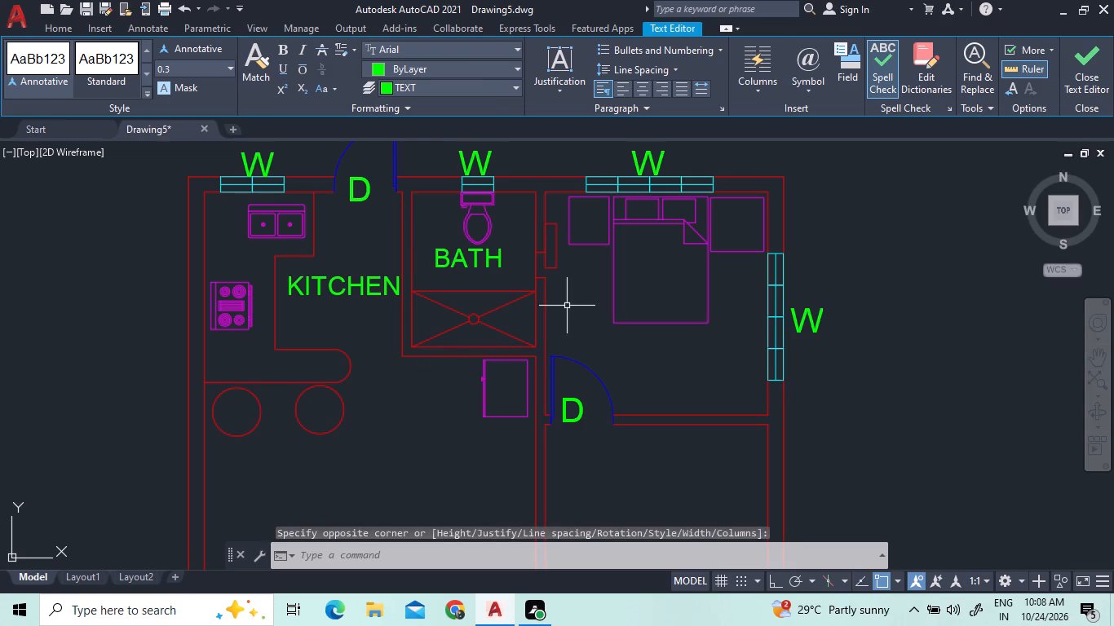
Add a multiline text label BEDROOM 1 below the bed, beside the door swing, at text height 0.3.
left_click(306, 49)
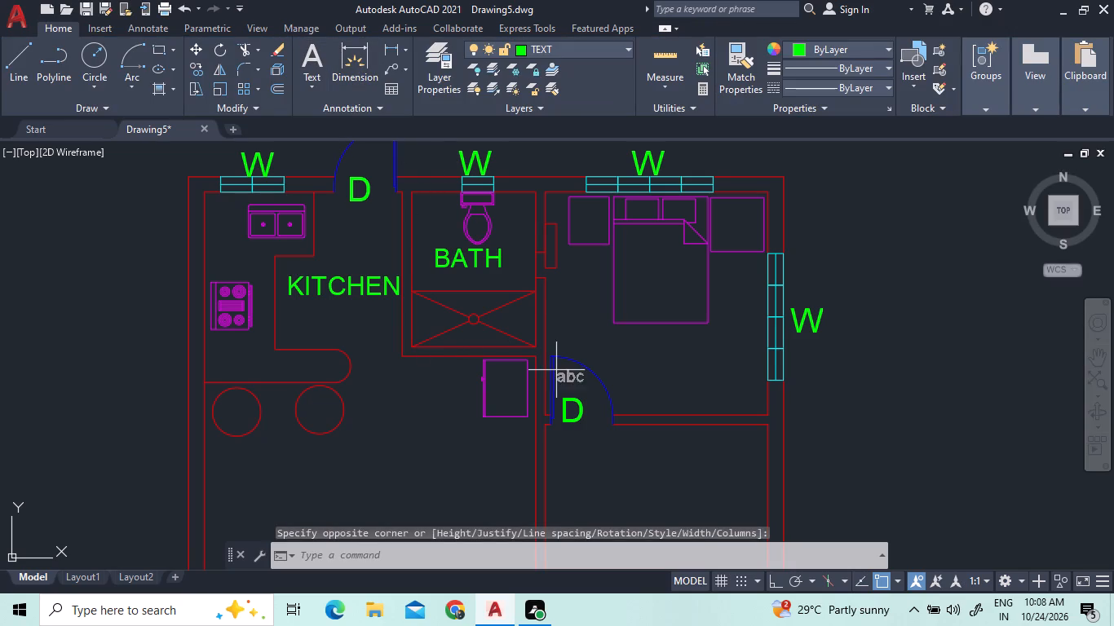
left_click(599, 346)
left_click(689, 374)
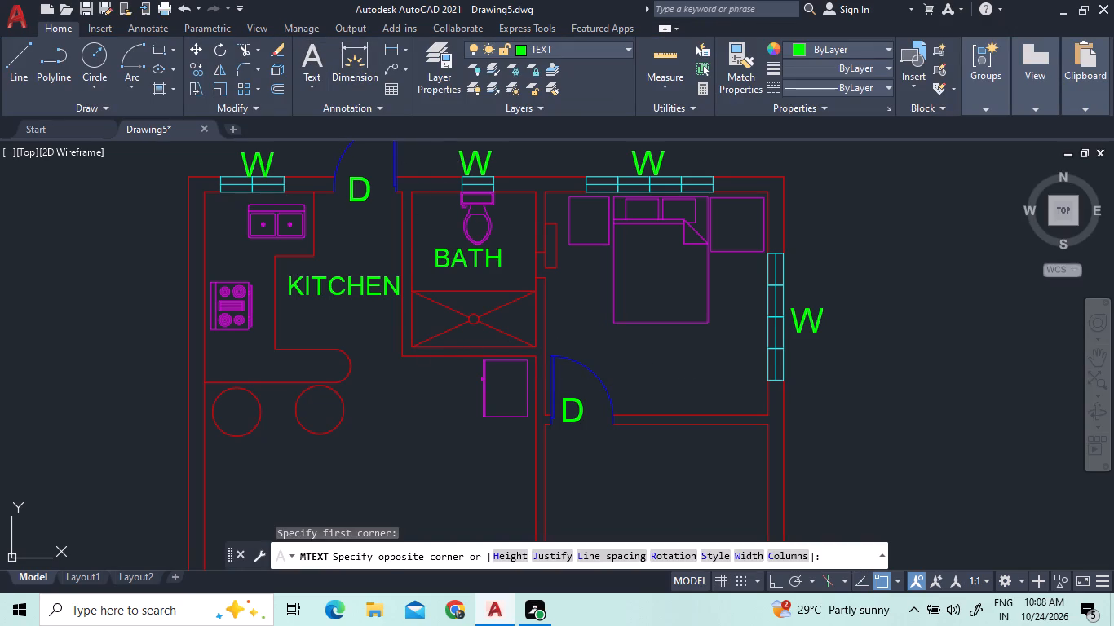
type("BEDR")
type("OOM")
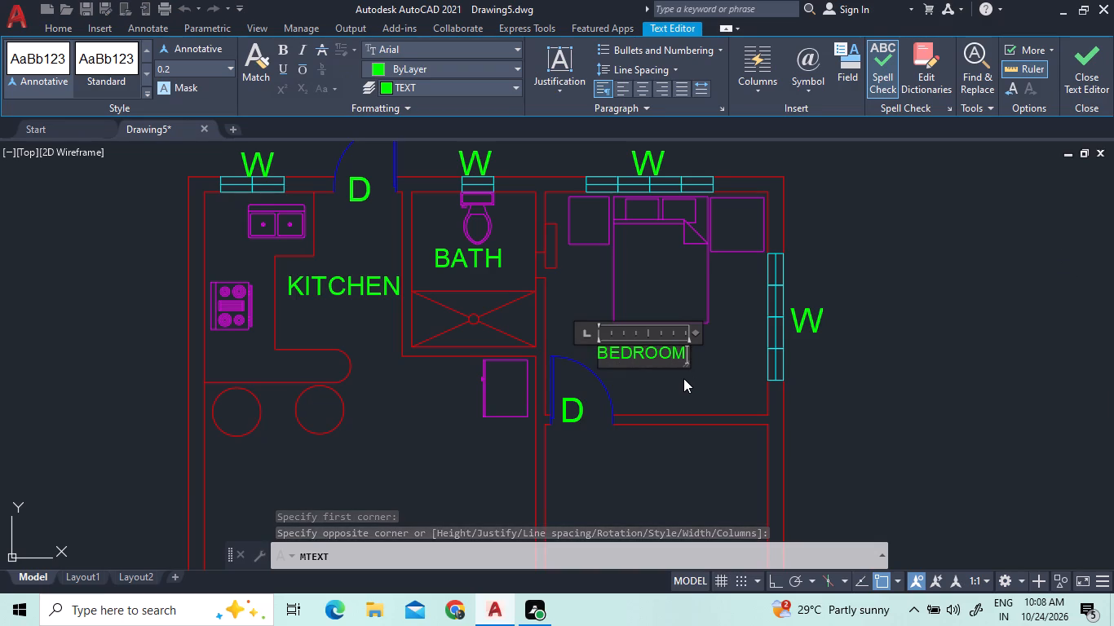
key("space")
type("1")
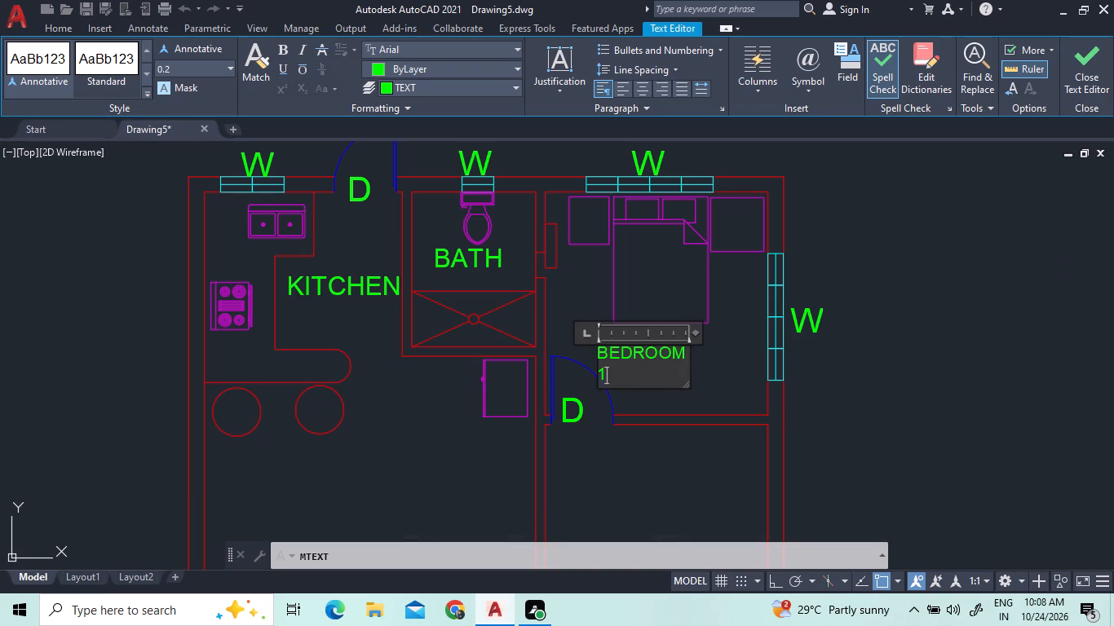
double_click(666, 381)
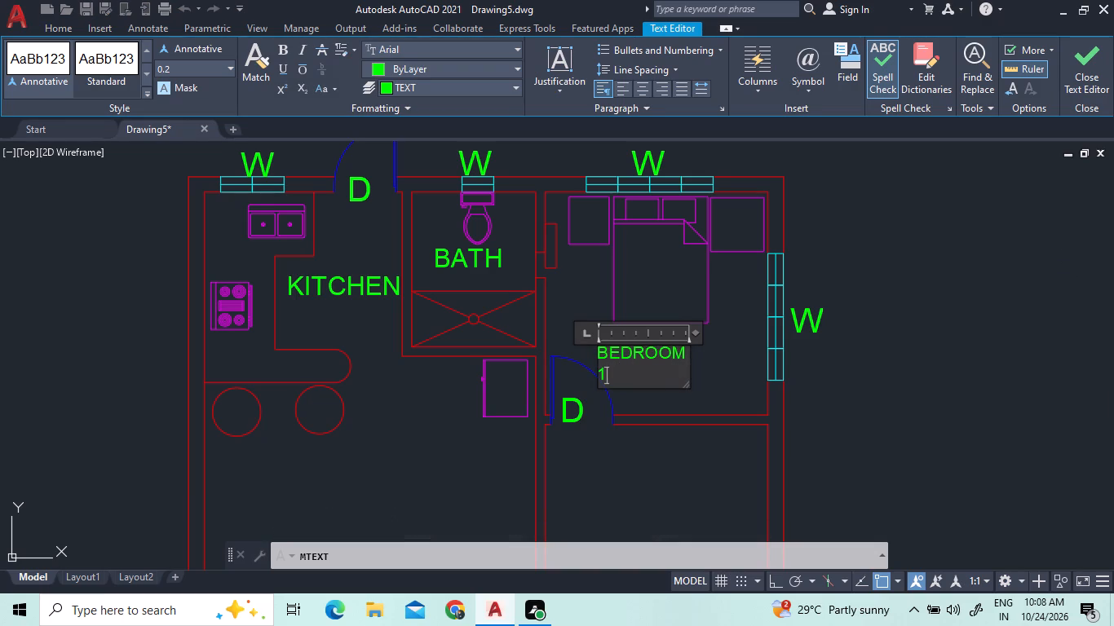
left_click(666, 381)
left_click_drag(666, 381, 635, 346)
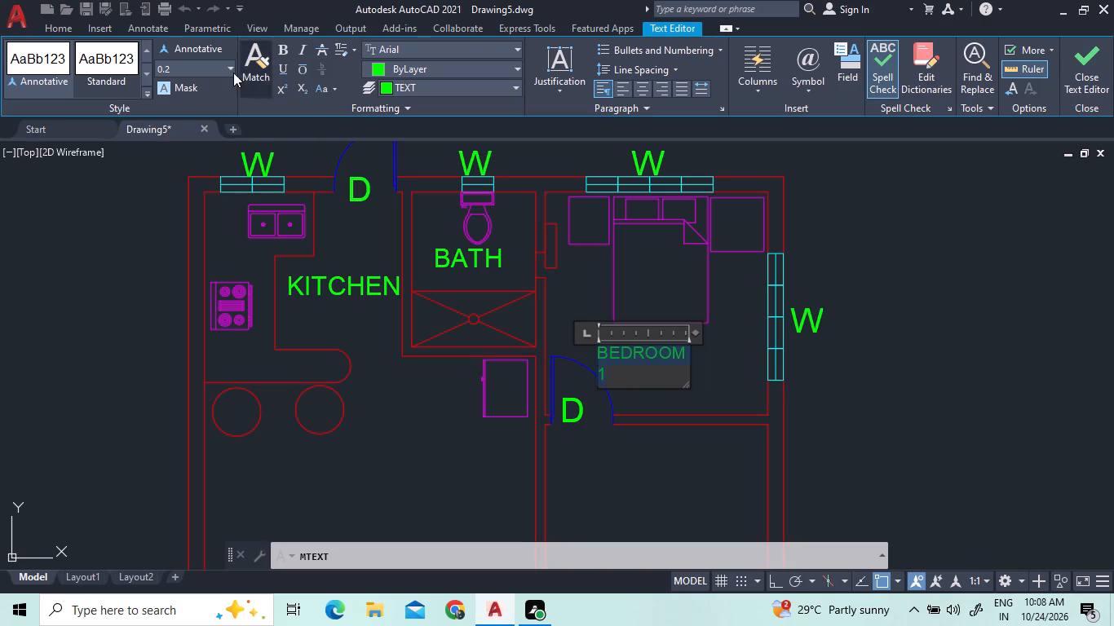
left_click(204, 67)
type("0.3")
key("Return")
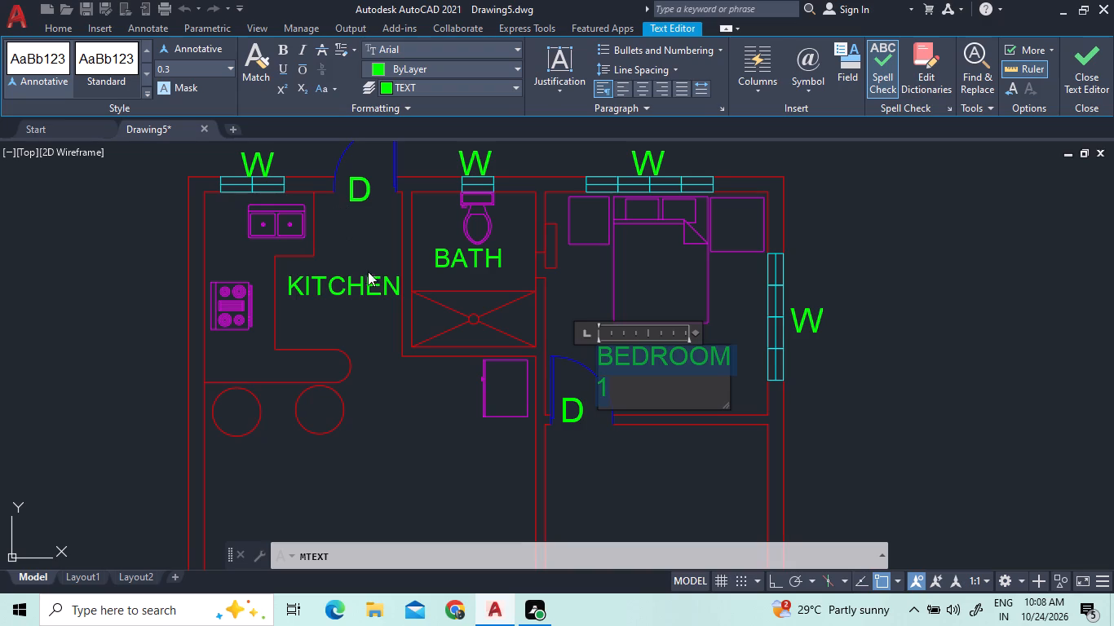
left_click(639, 389)
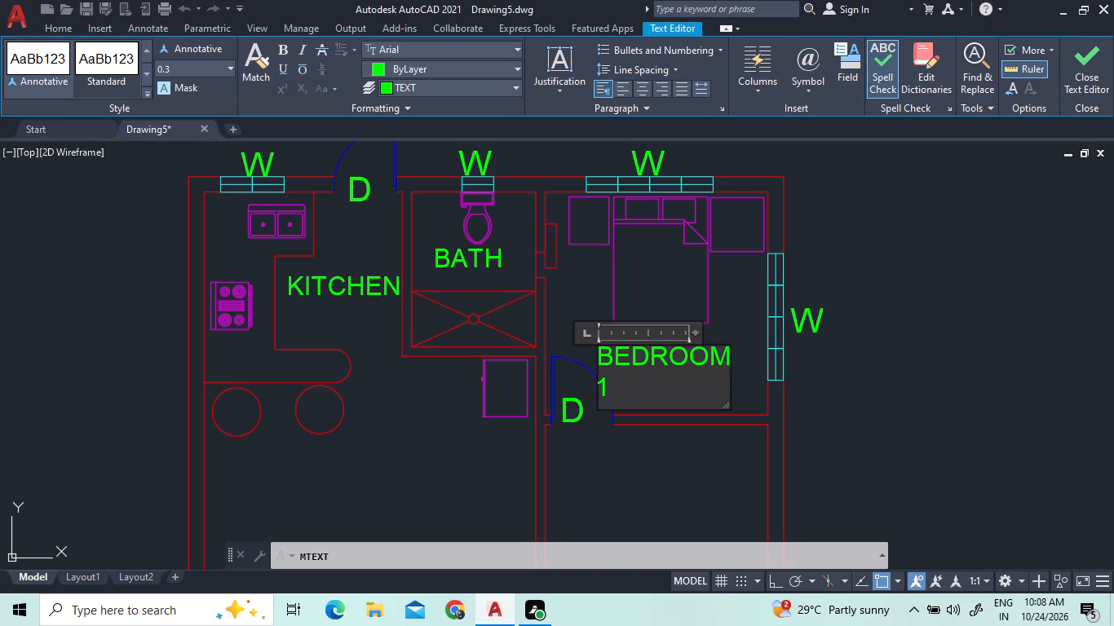
left_click(565, 302)
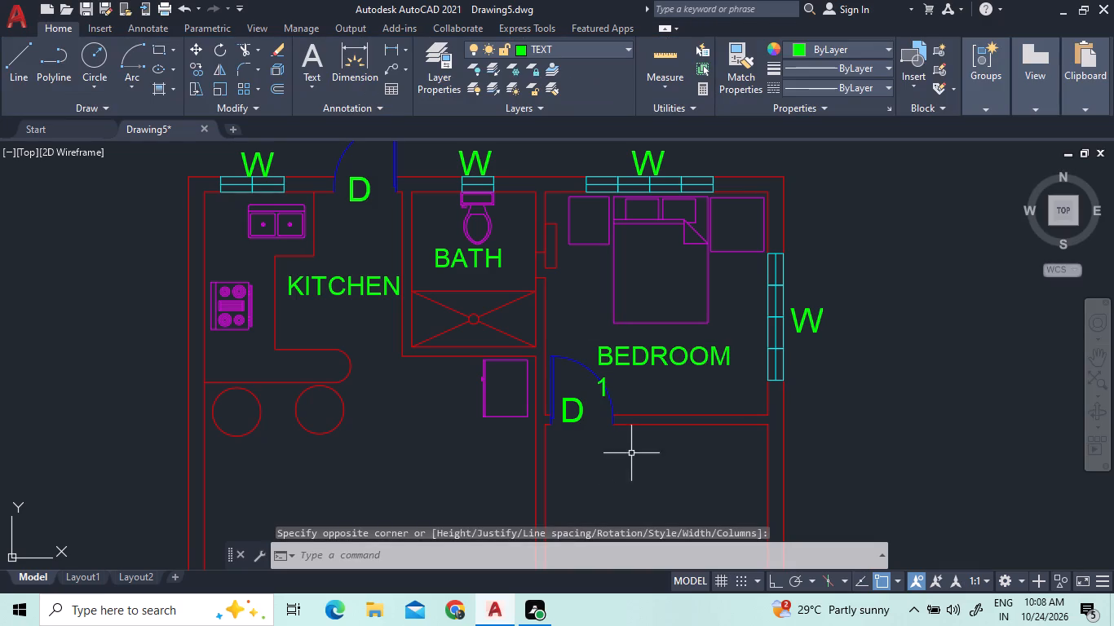
Delete the spare red bed from the large open room south of the kitchen.
scroll(391, 318, "down", 3)
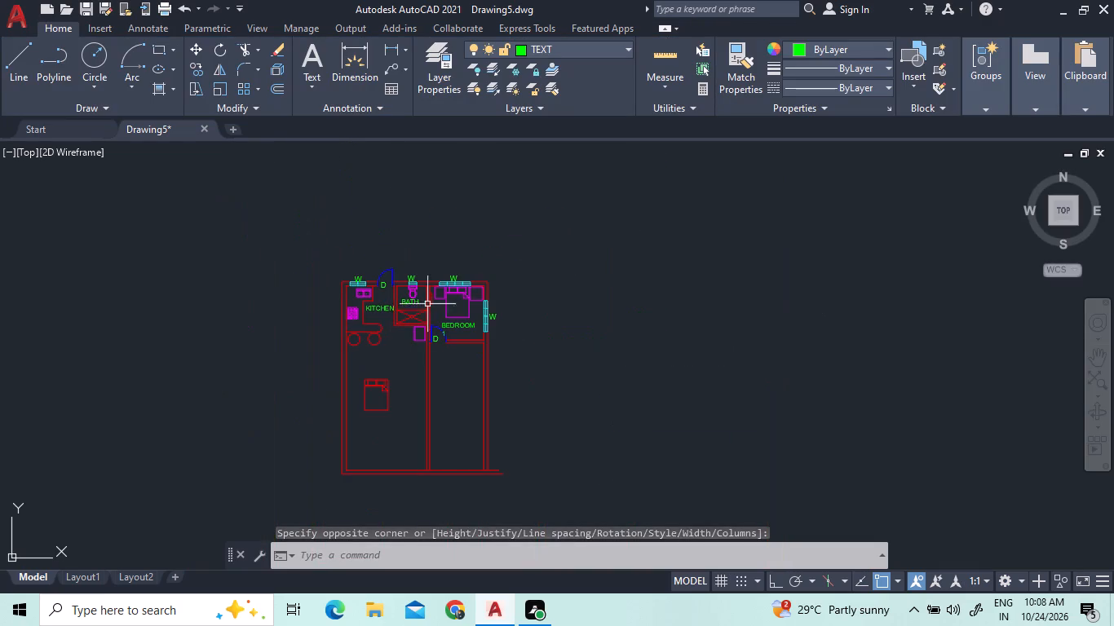
scroll(368, 376, "up", 3)
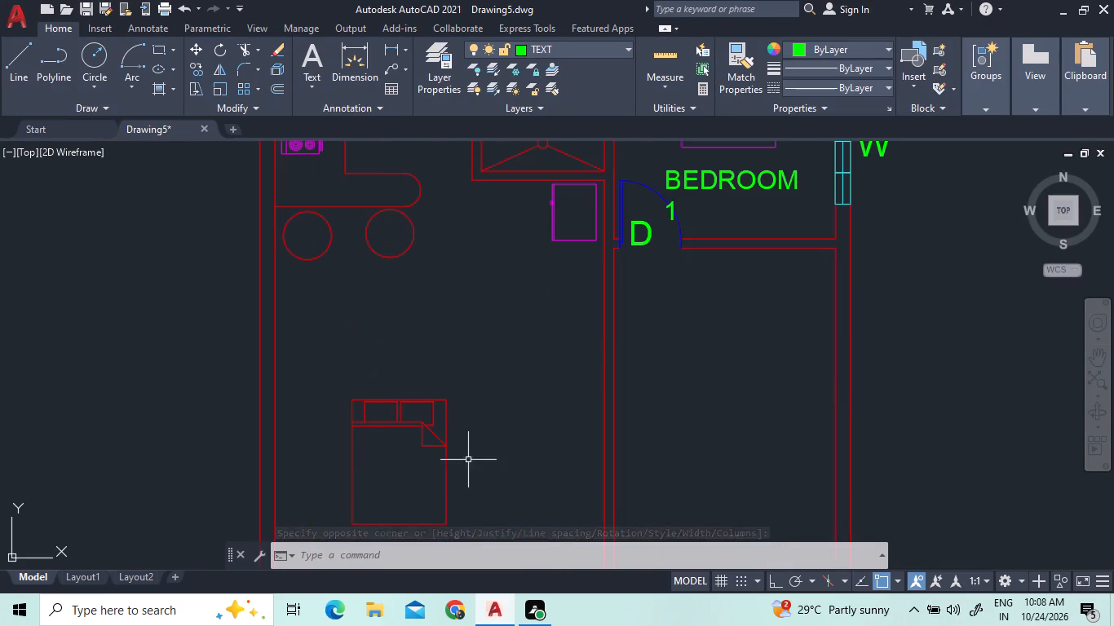
left_click(471, 465)
left_click(351, 407)
key("Delete")
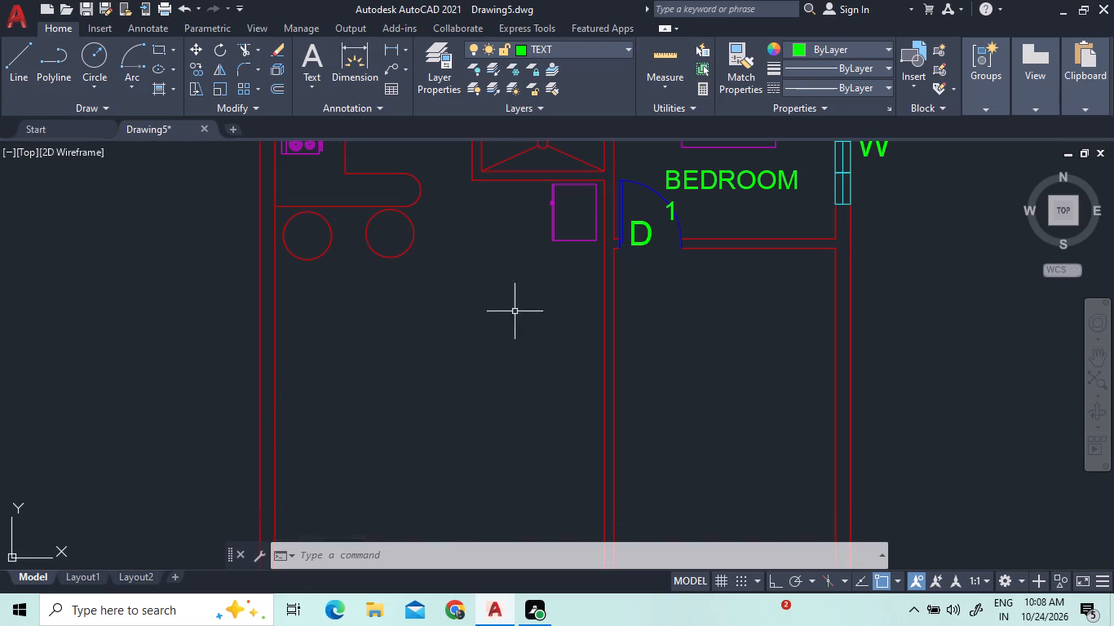
Offset the lower line of Bedroom 1's south wall by 3.6 into the empty room below.
scroll(437, 386, "down", 2)
scroll(475, 317, "up", 1)
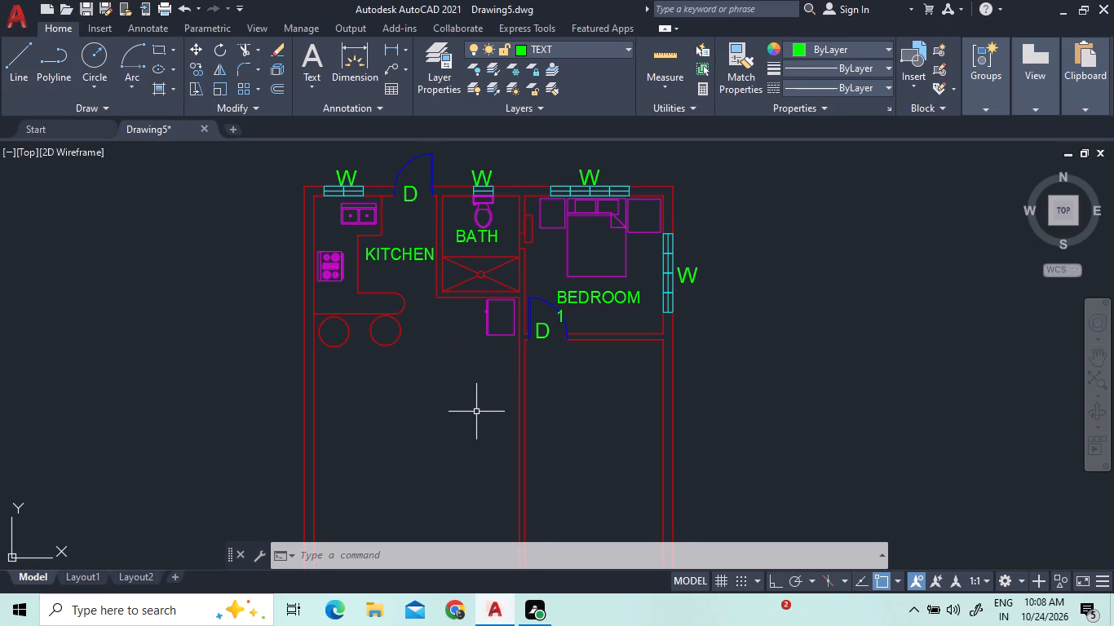
left_click(281, 87)
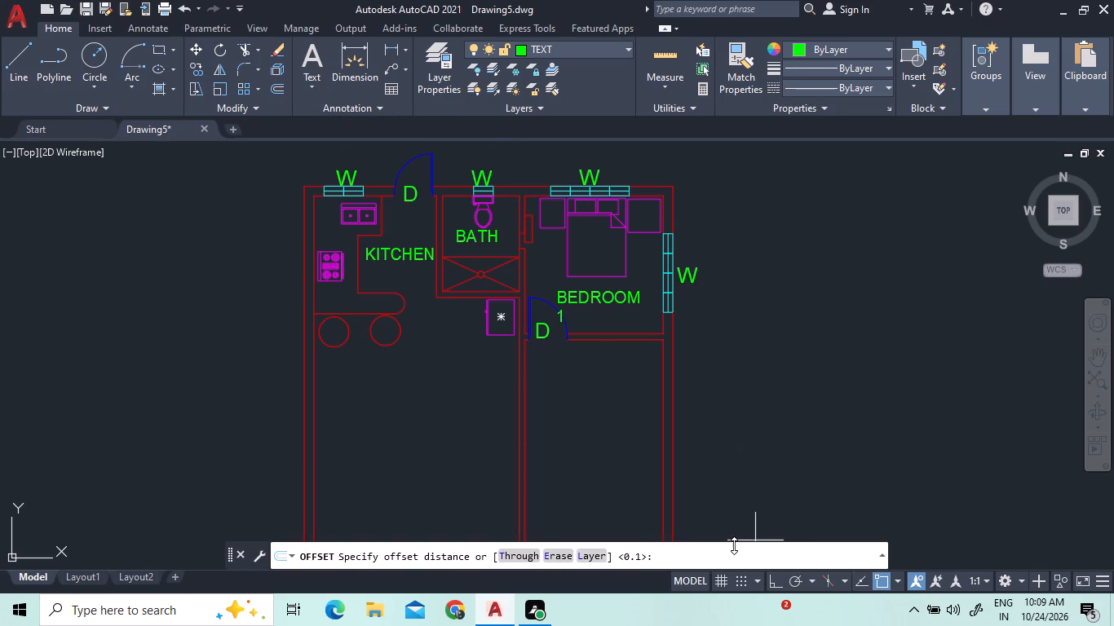
type("3.")
key("6")
key("Return")
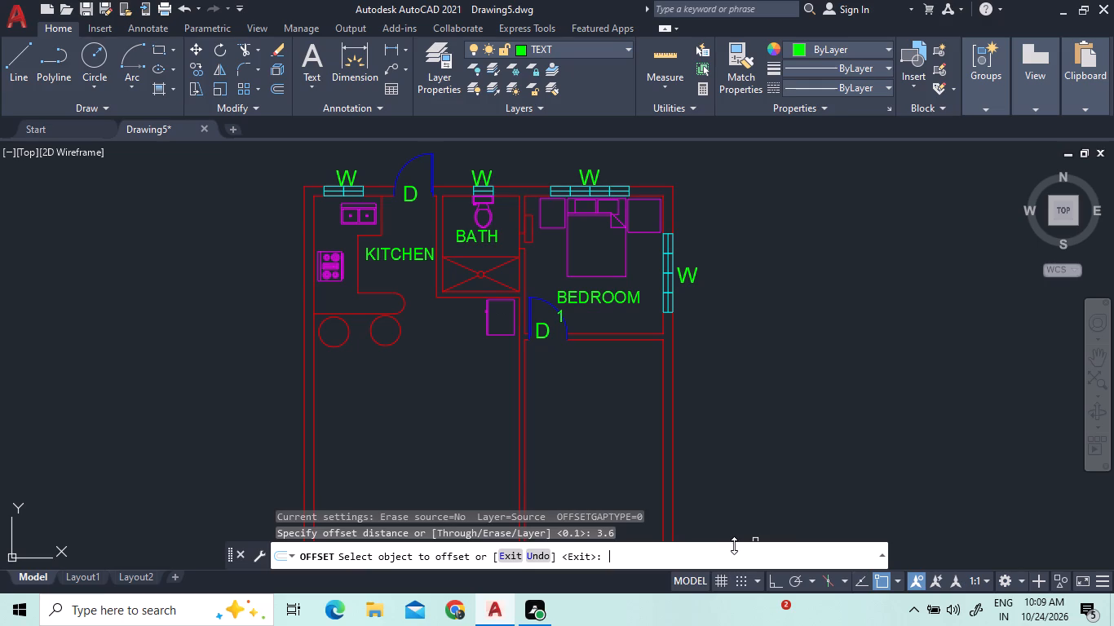
left_click(642, 339)
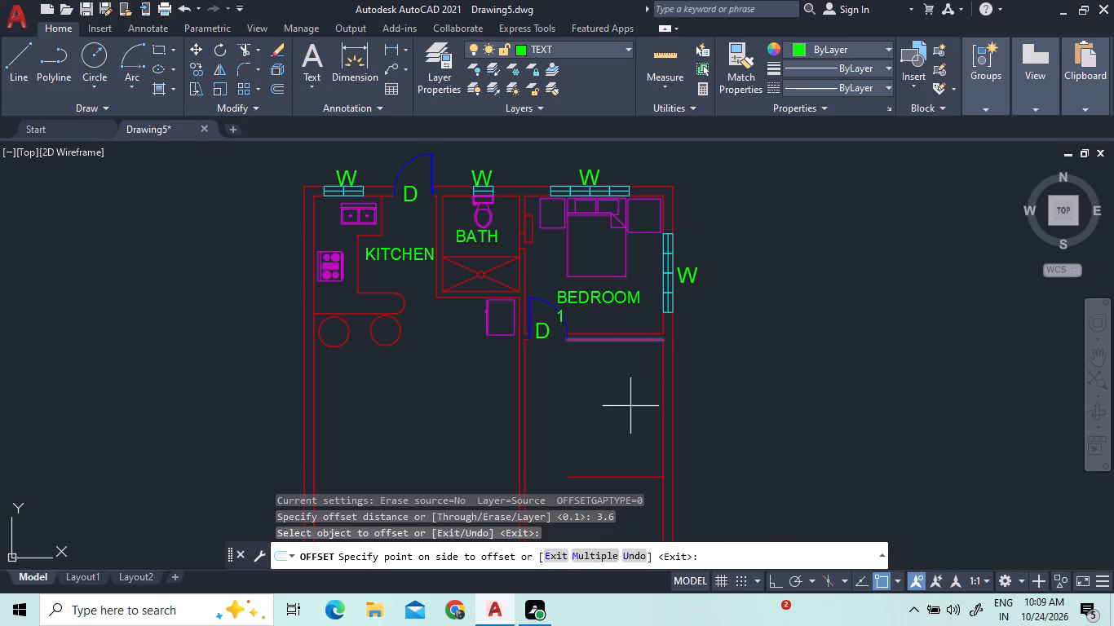
left_click(616, 444)
Offset the east exterior wall's inner line by 3.0 into the room below Bedroom 1.
scroll(580, 310, "down", 2)
scroll(597, 380, "up", 3)
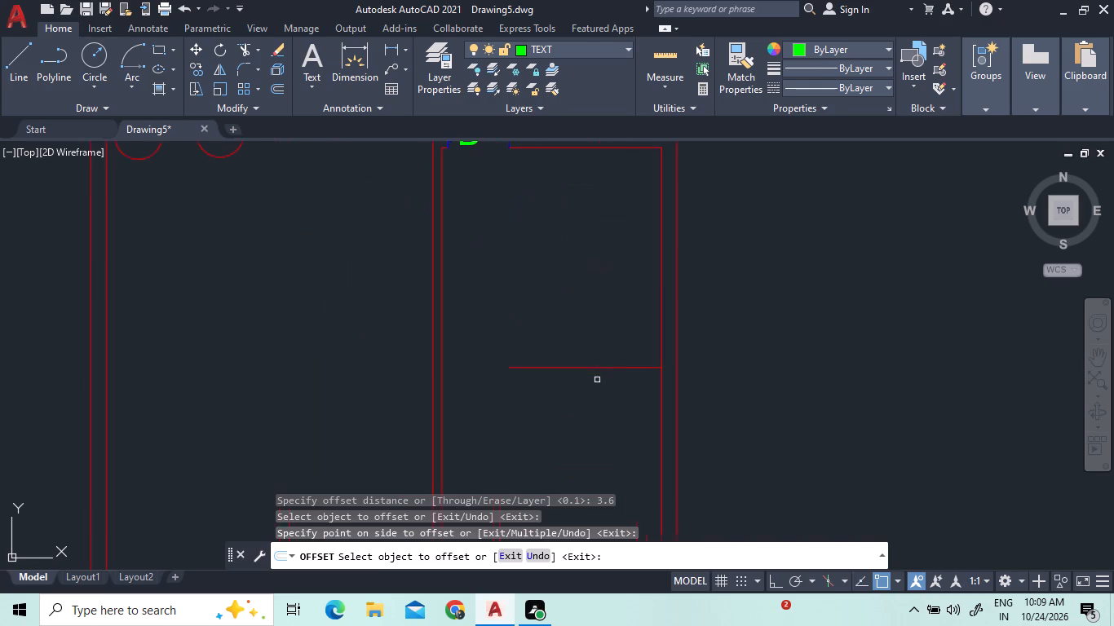
left_click(281, 87)
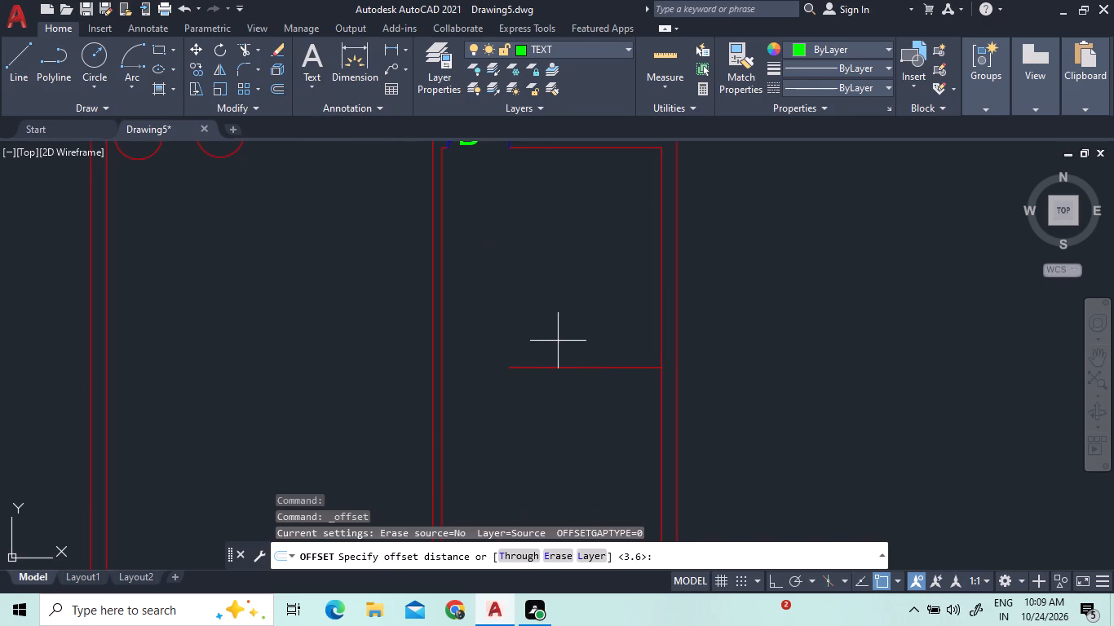
type("3.0")
key("Return")
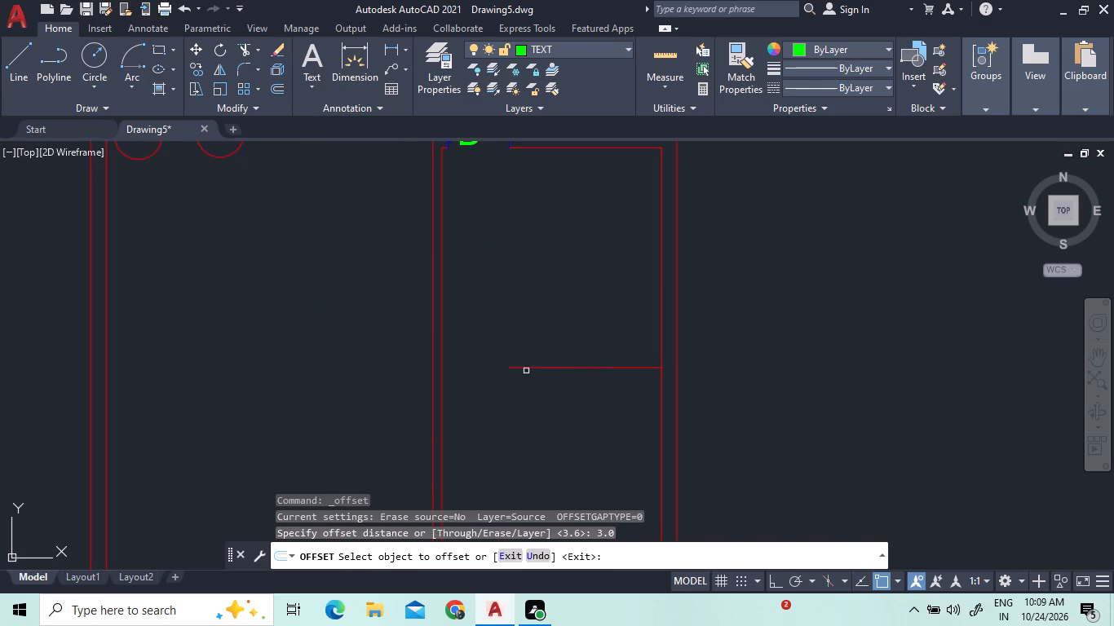
left_click(661, 343)
left_click(602, 346)
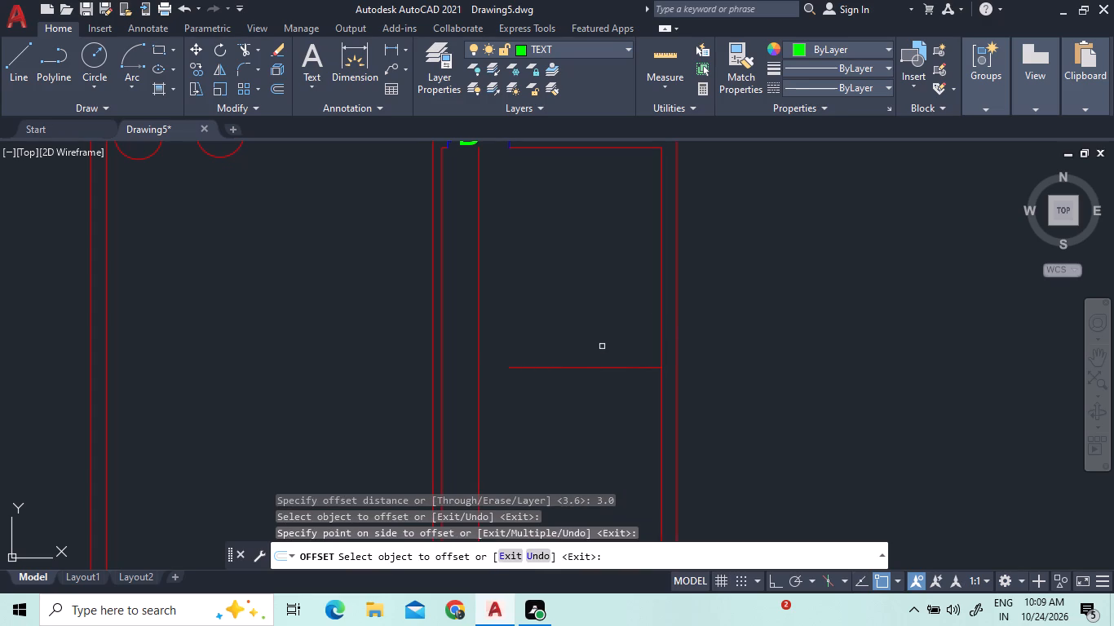
scroll(582, 377, "down", 1)
scroll(523, 198, "up", 2)
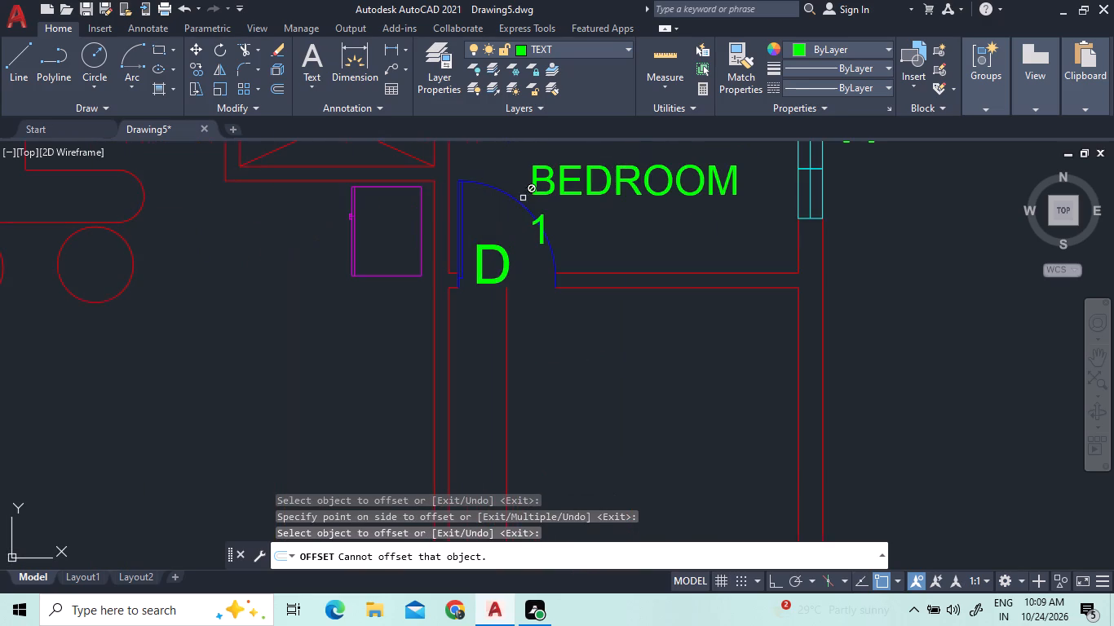
scroll(491, 279, "down", 1)
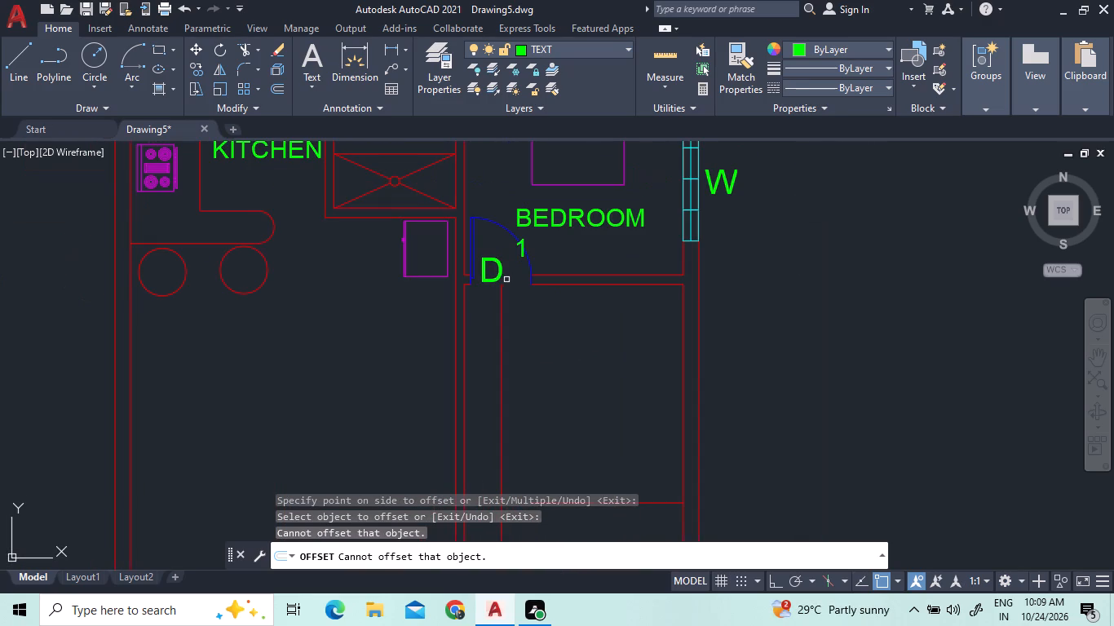
right_click(514, 307)
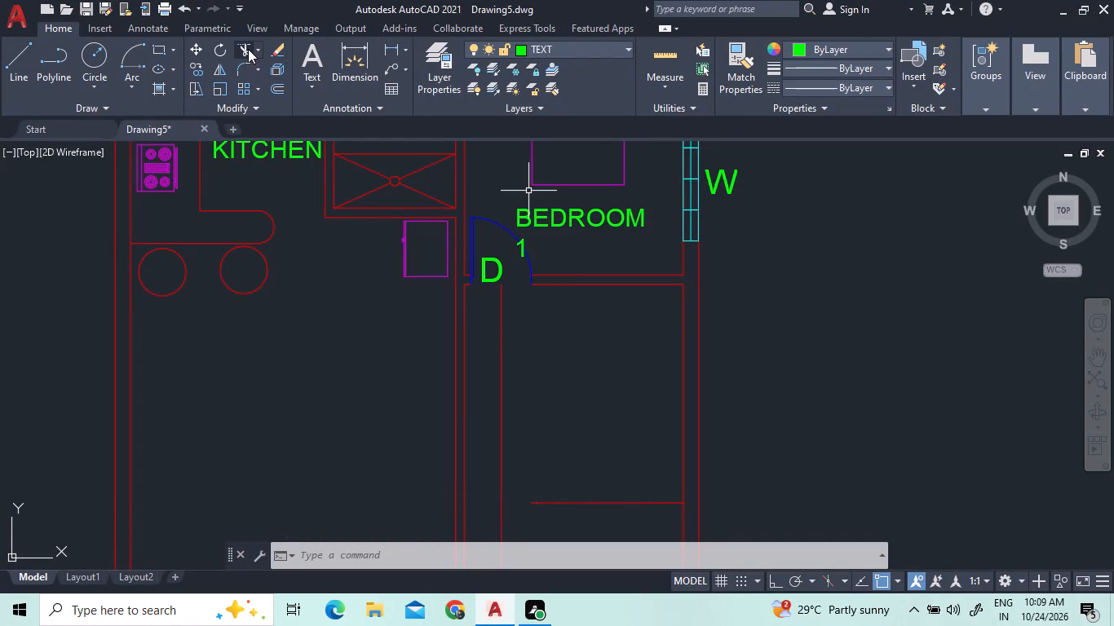
Offset the horizontal line below Bedroom 1 downward and the vertical line beside it eastward, both by 0.15, to form double-line walls.
left_click(280, 84)
type("0.15")
key("Return")
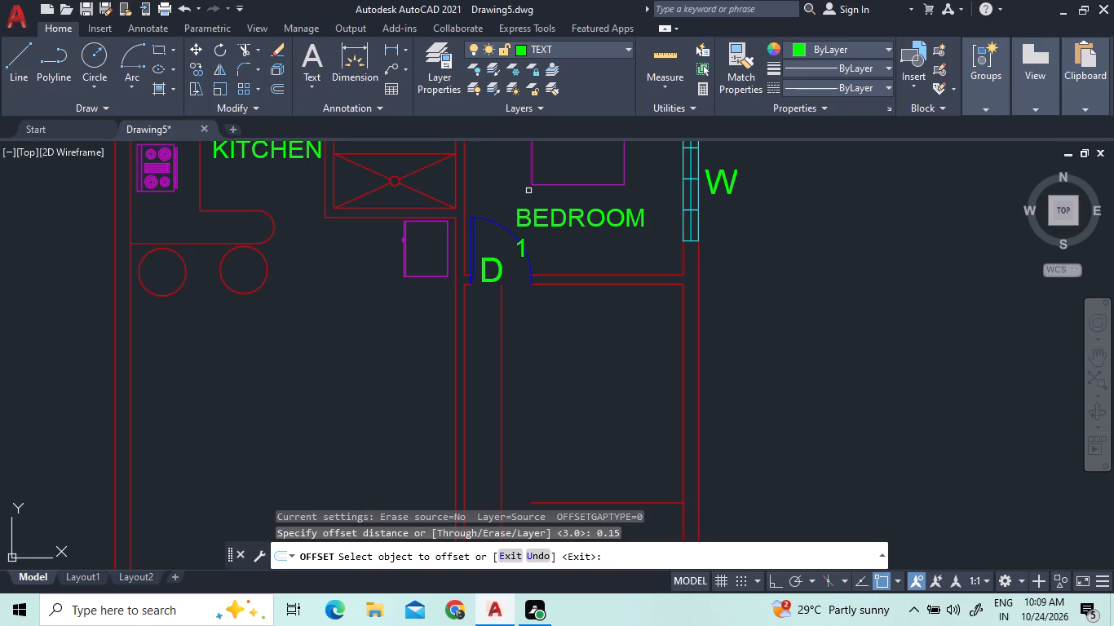
scroll(499, 293, "down", 1)
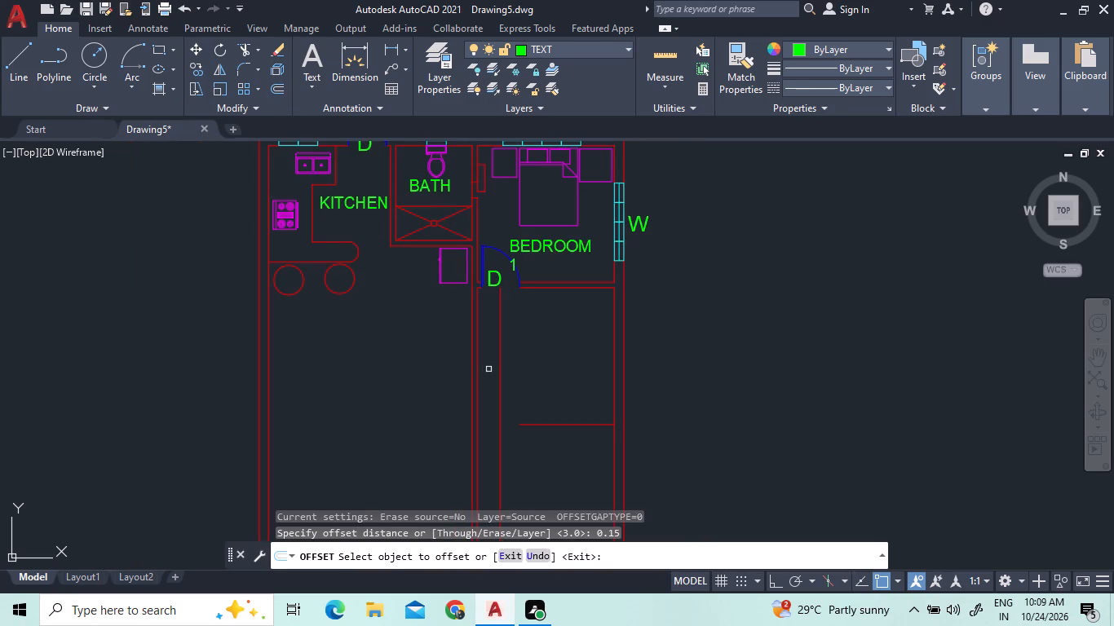
left_click(536, 426)
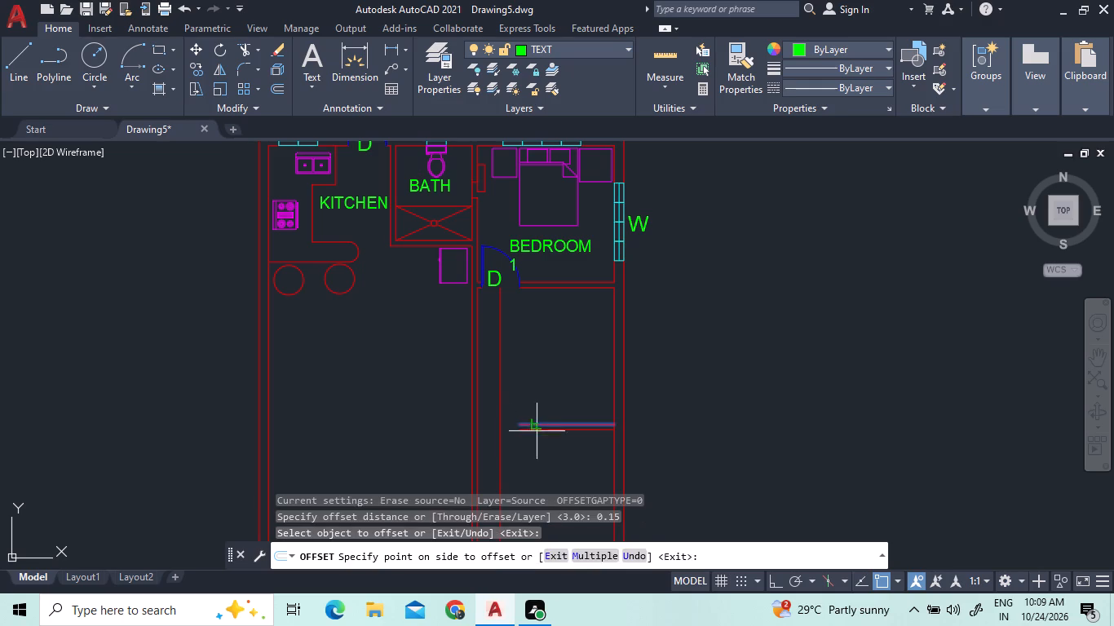
left_click(530, 452)
left_click(498, 425)
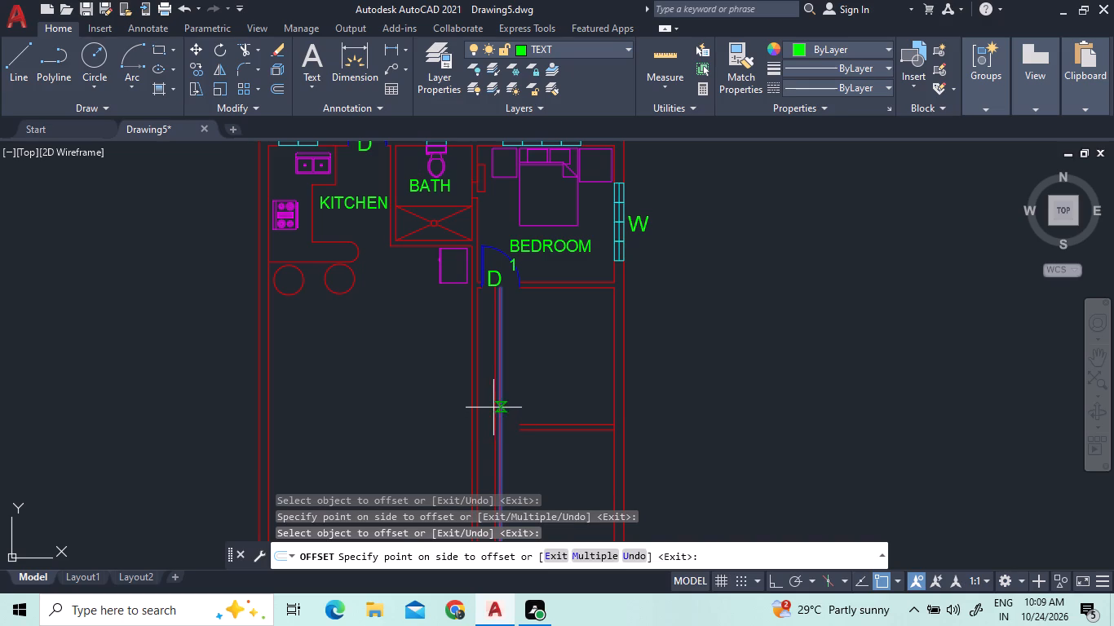
left_click(533, 377)
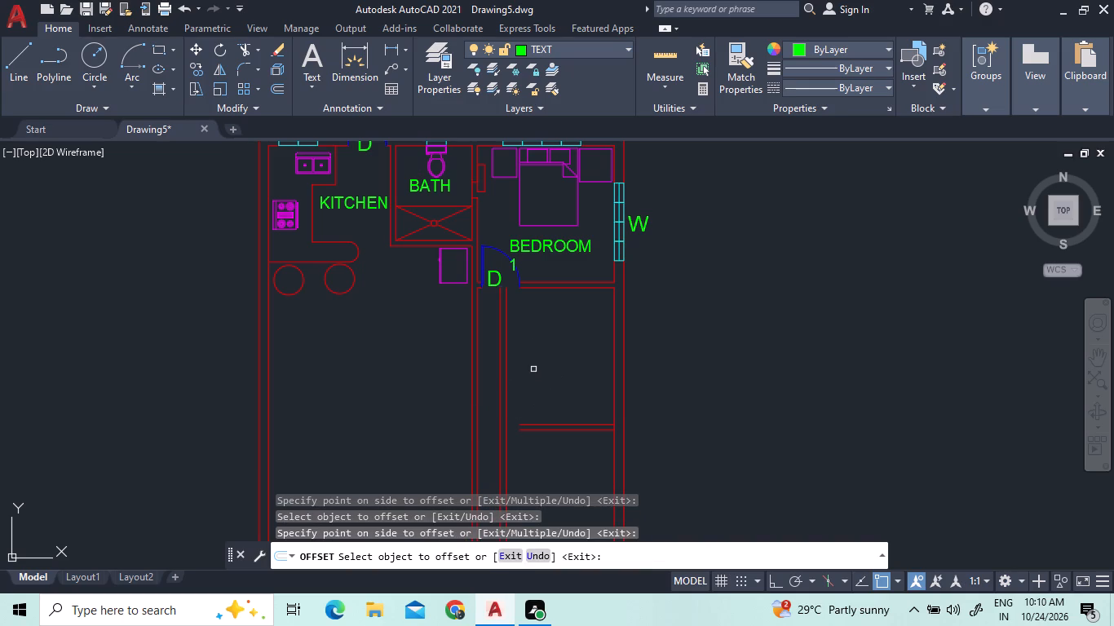
right_click(530, 340)
left_click(550, 352)
Move the vertical wall pair east with Ortho on, from its west line's upper end to the east jamb of Bedroom 1's door.
left_click_drag(539, 350, 523, 350)
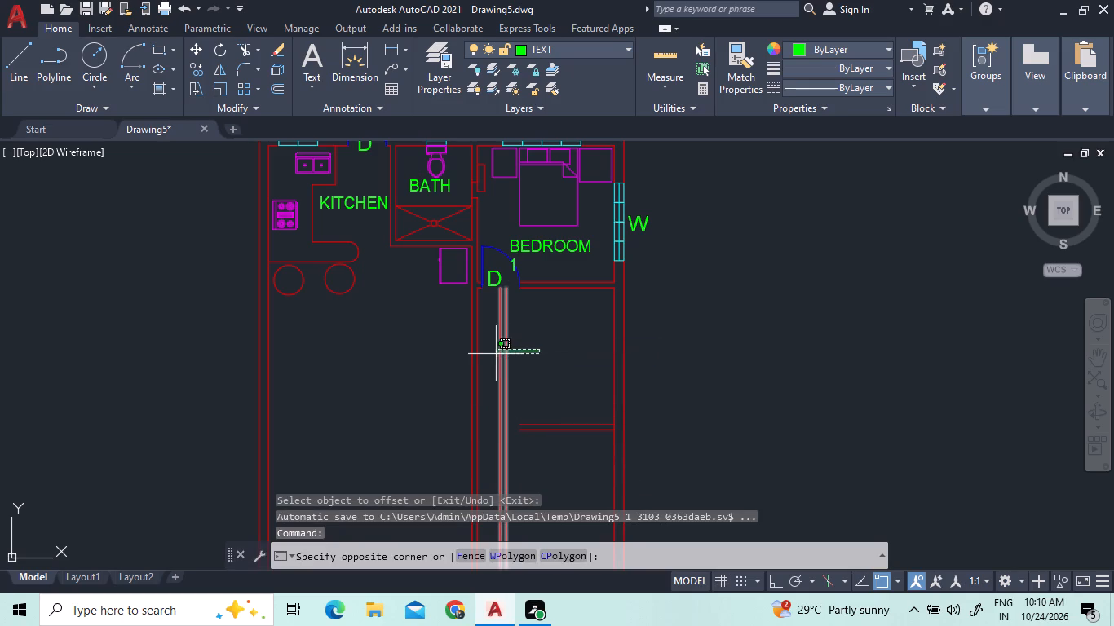
left_click(488, 352)
right_click(549, 329)
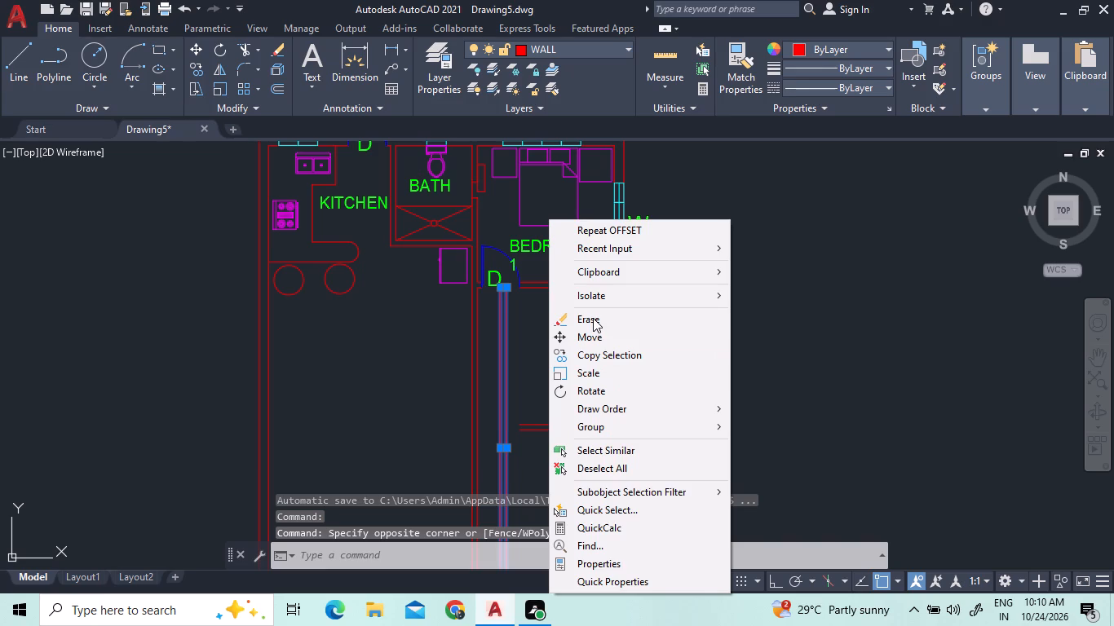
left_click(590, 334)
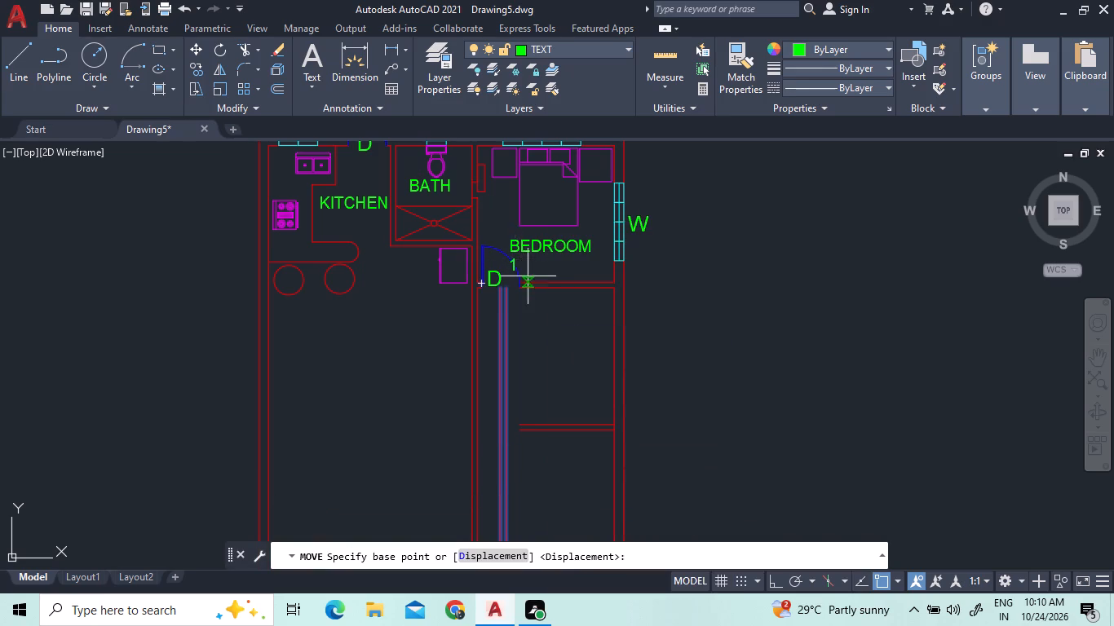
scroll(528, 276, "up", 2)
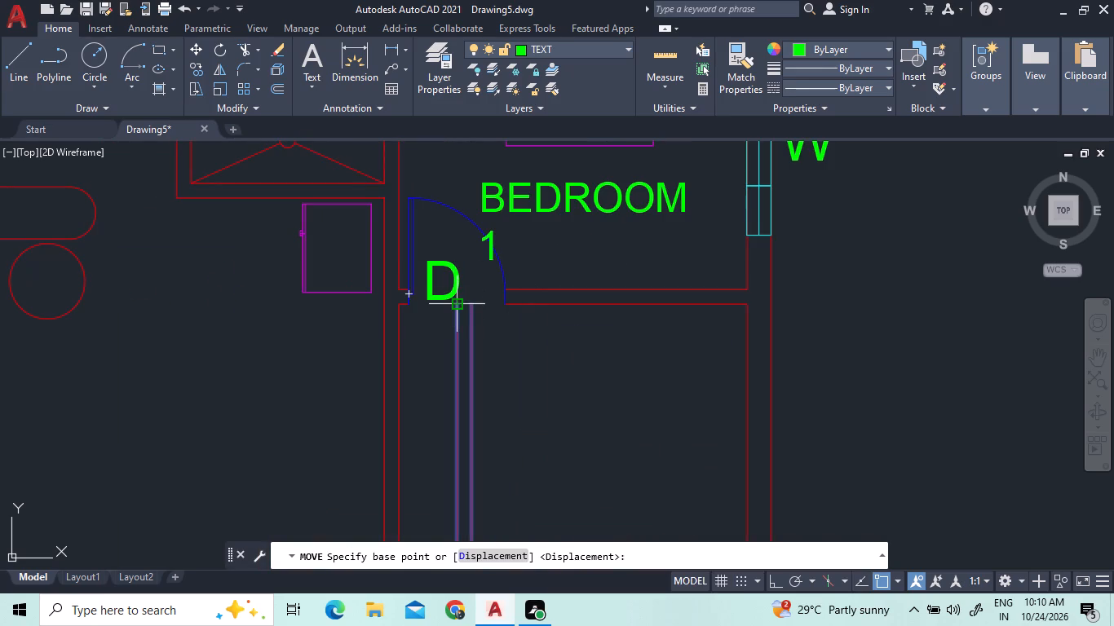
left_click(452, 304)
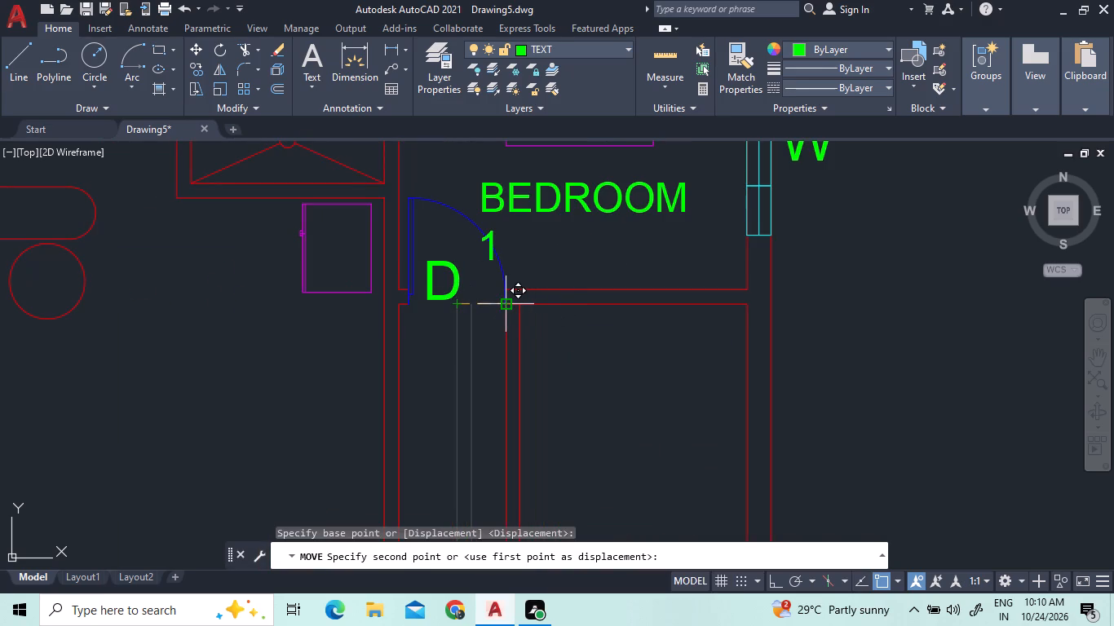
key("F8")
left_click(505, 306)
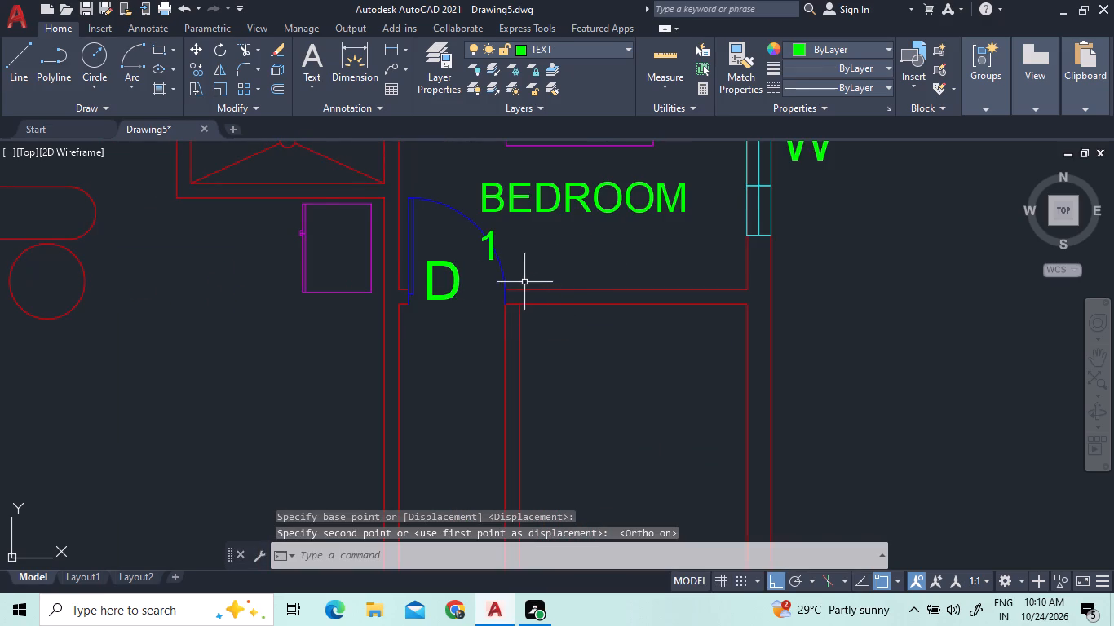
scroll(527, 281, "down", 2)
scroll(504, 285, "up", 3)
Move the vertical wall pair again, snapping its west line's upper end exactly onto the end of Bedroom 1's south wall line.
left_click(577, 348)
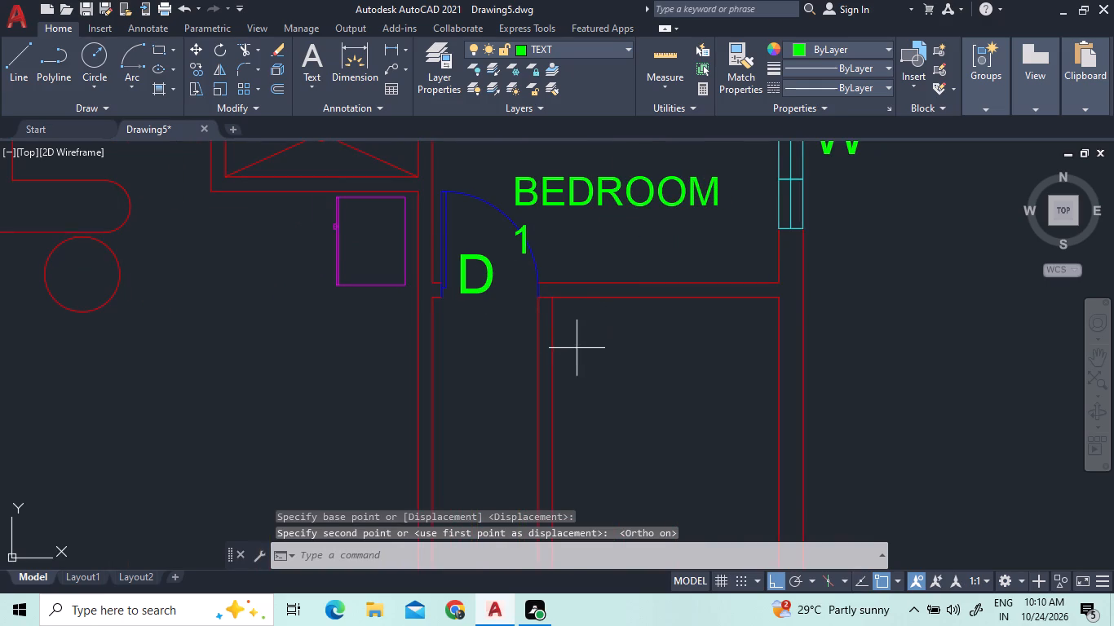
left_click(528, 347)
scroll(524, 280, "up", 1)
right_click(524, 280)
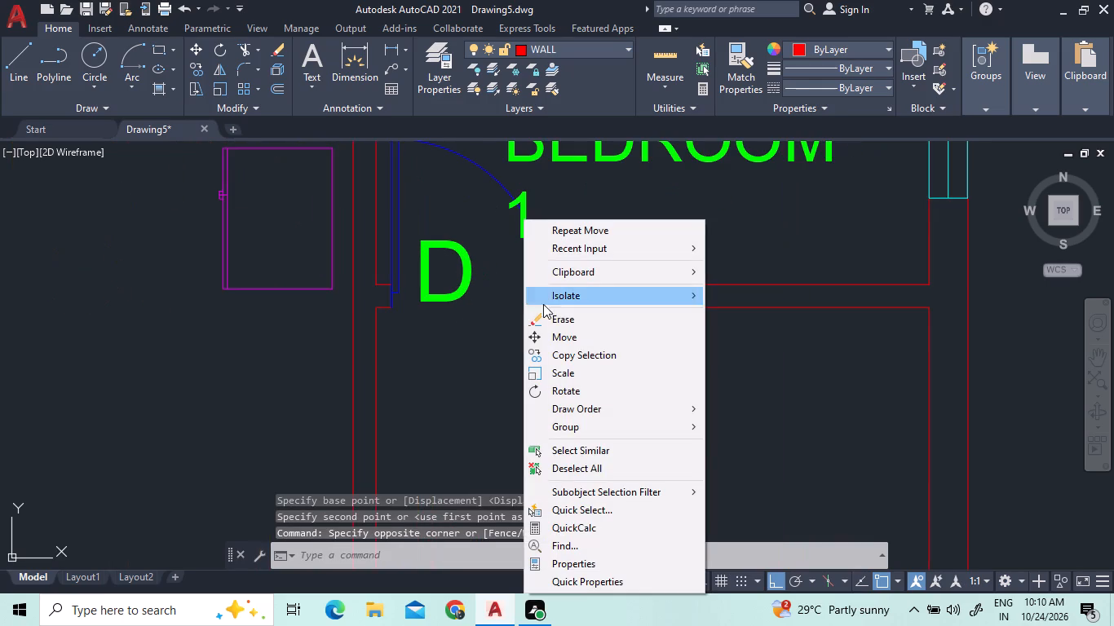
left_click(545, 332)
scroll(565, 306, "up", 2)
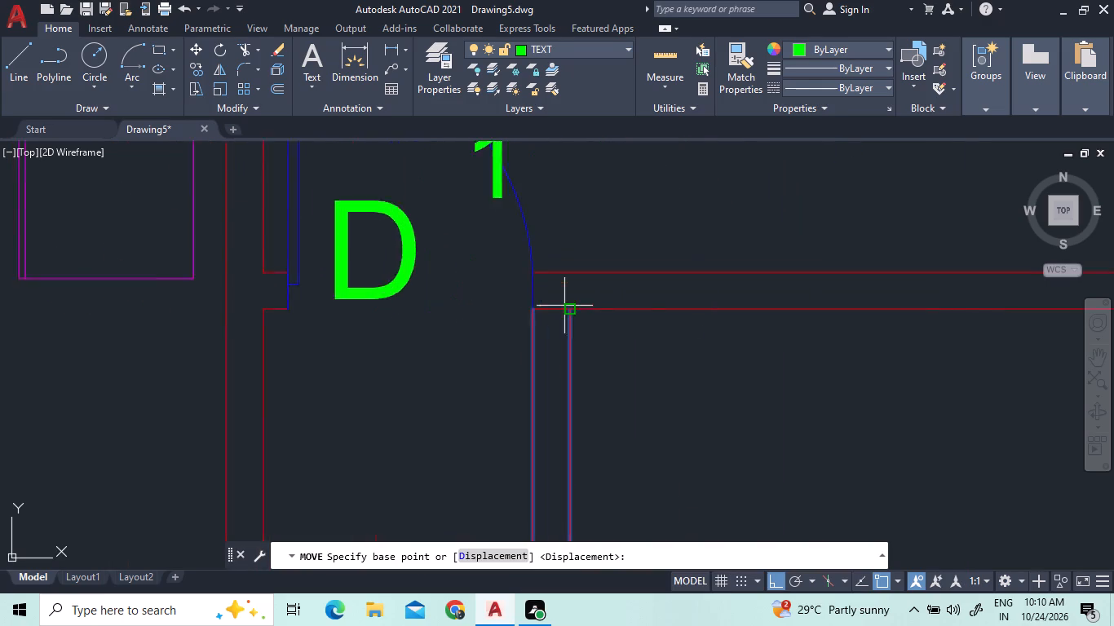
scroll(564, 306, "up", 2)
scroll(446, 311, "up", 5)
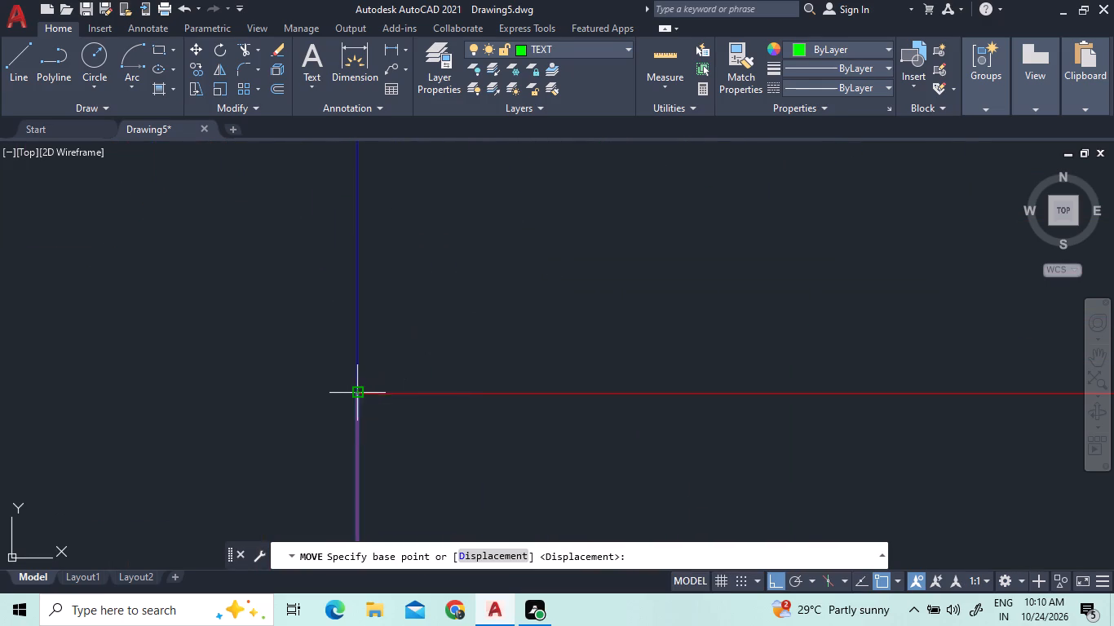
left_click(356, 392)
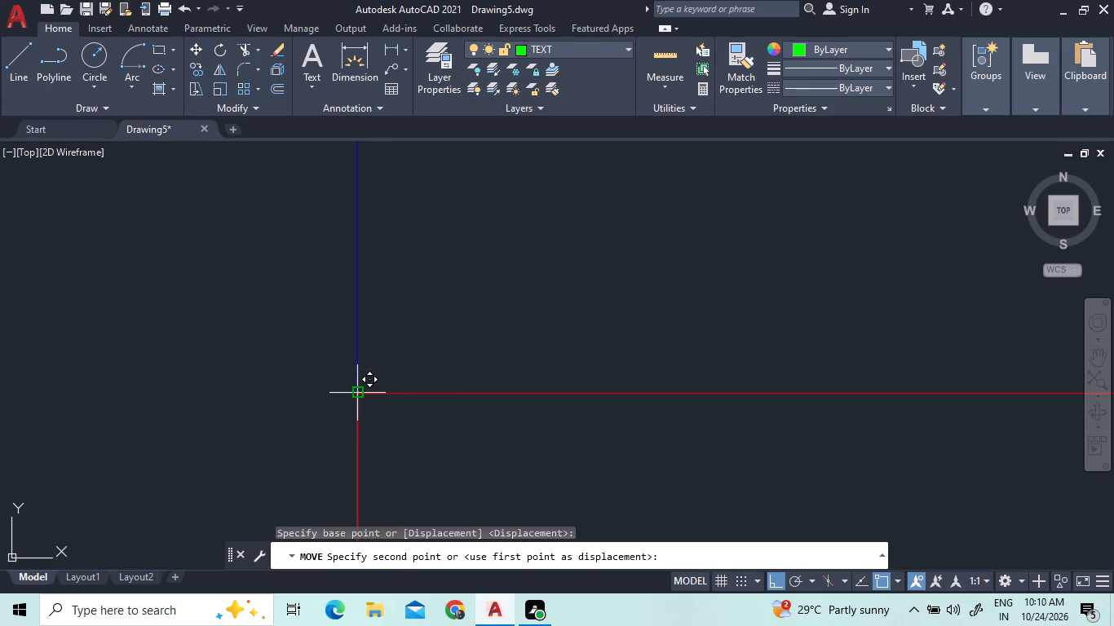
left_click(357, 392)
scroll(582, 326, "down", 9)
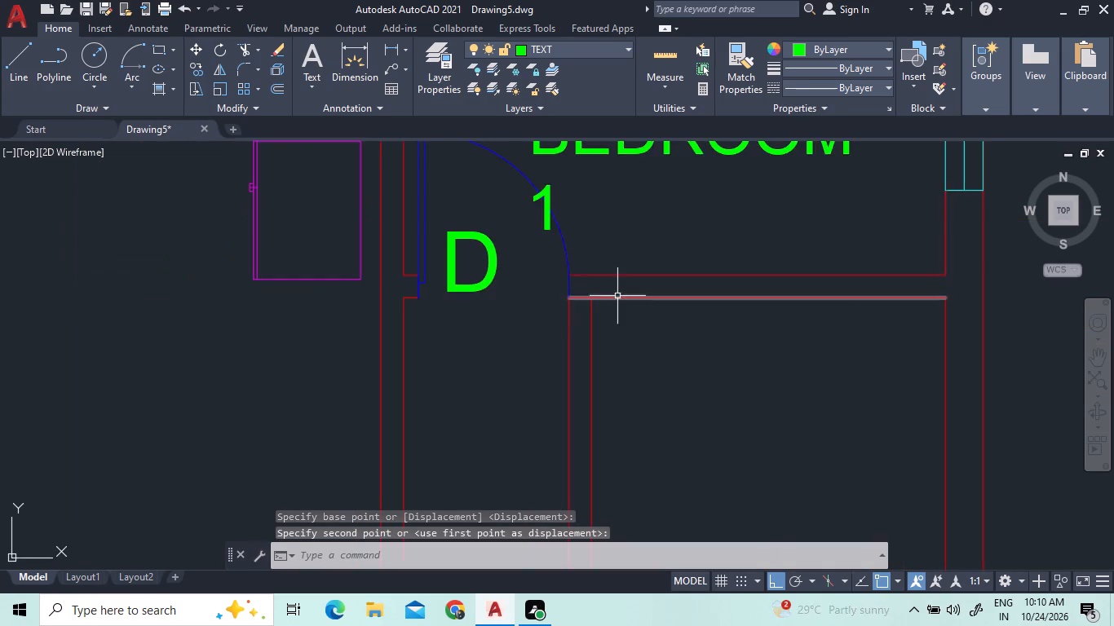
scroll(617, 296, "down", 3)
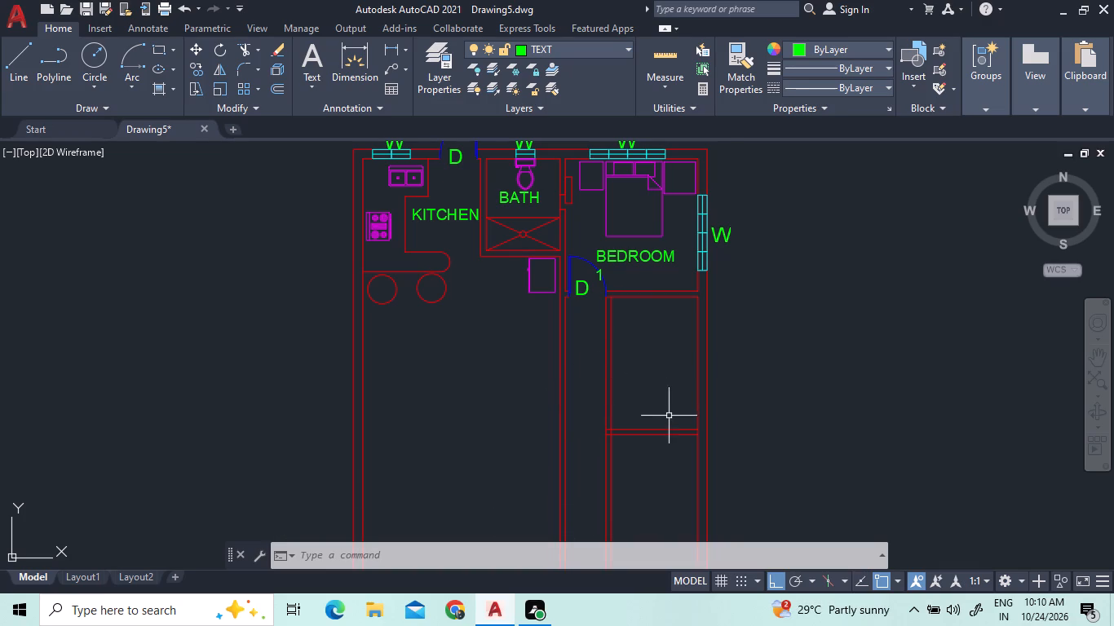
Trim the overlapping segments where the new room's walls meet Bedroom 1's south wall, the east wall and each other.
scroll(670, 423, "up", 1)
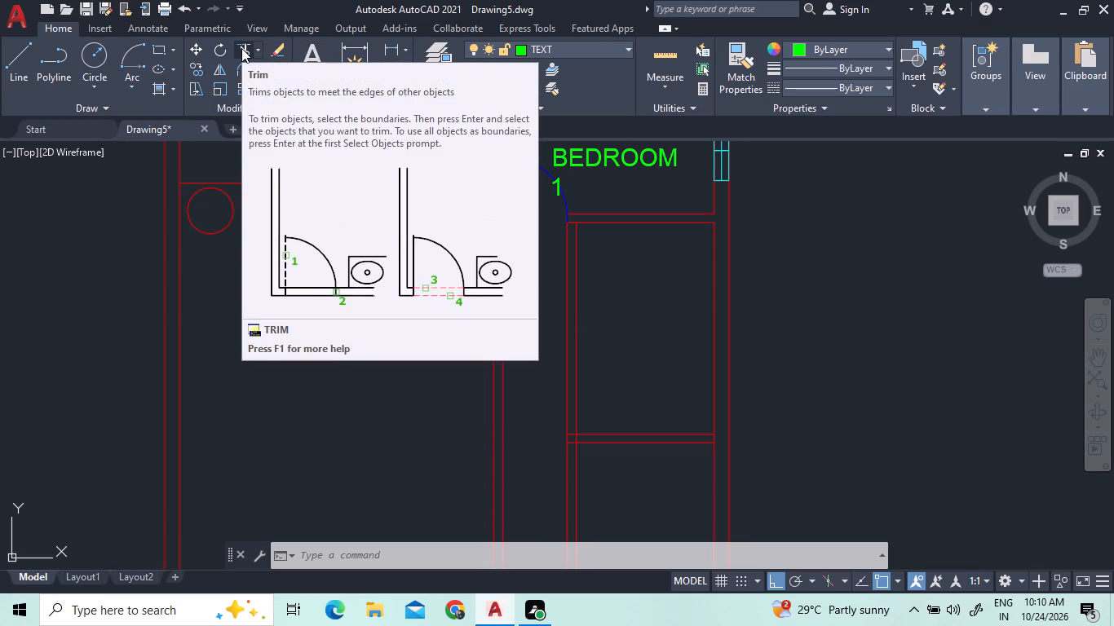
left_click(243, 51)
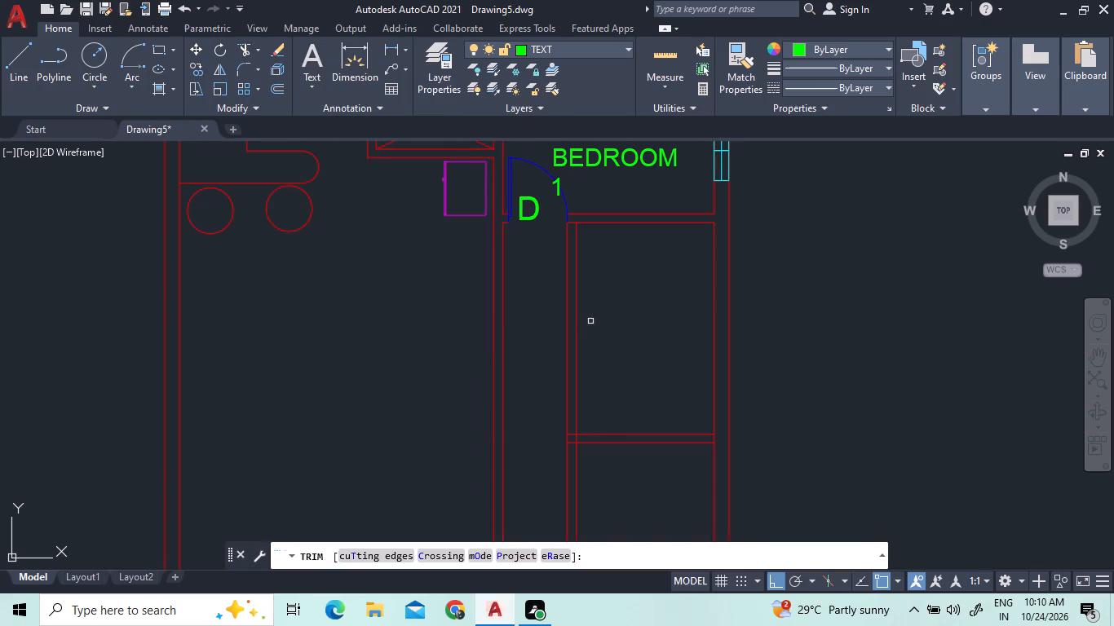
left_click(573, 220)
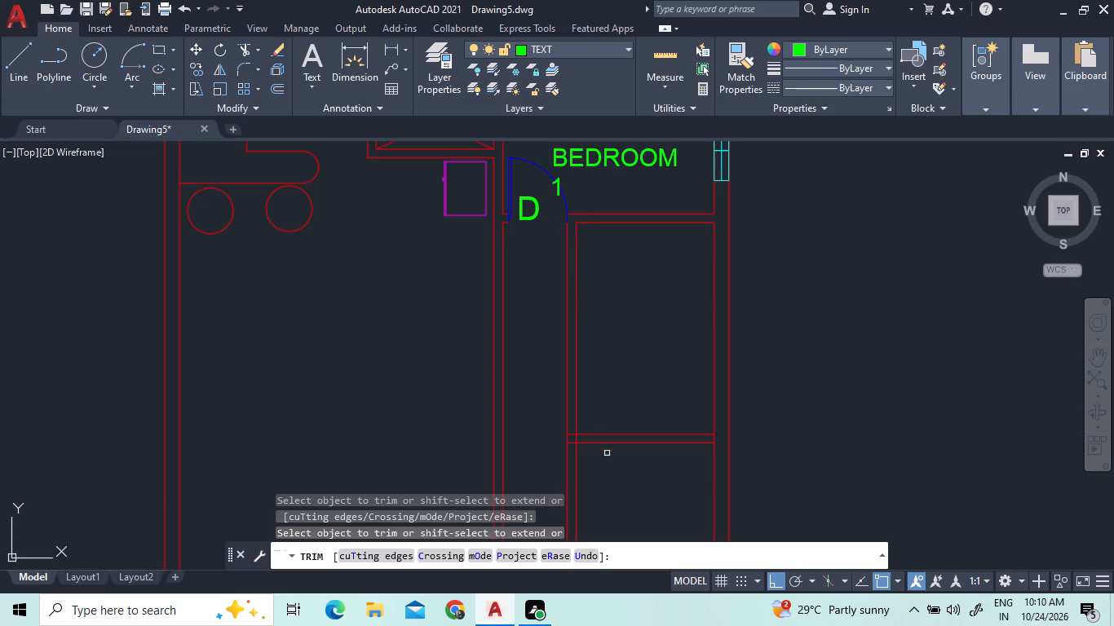
left_click(710, 439)
left_click(720, 439)
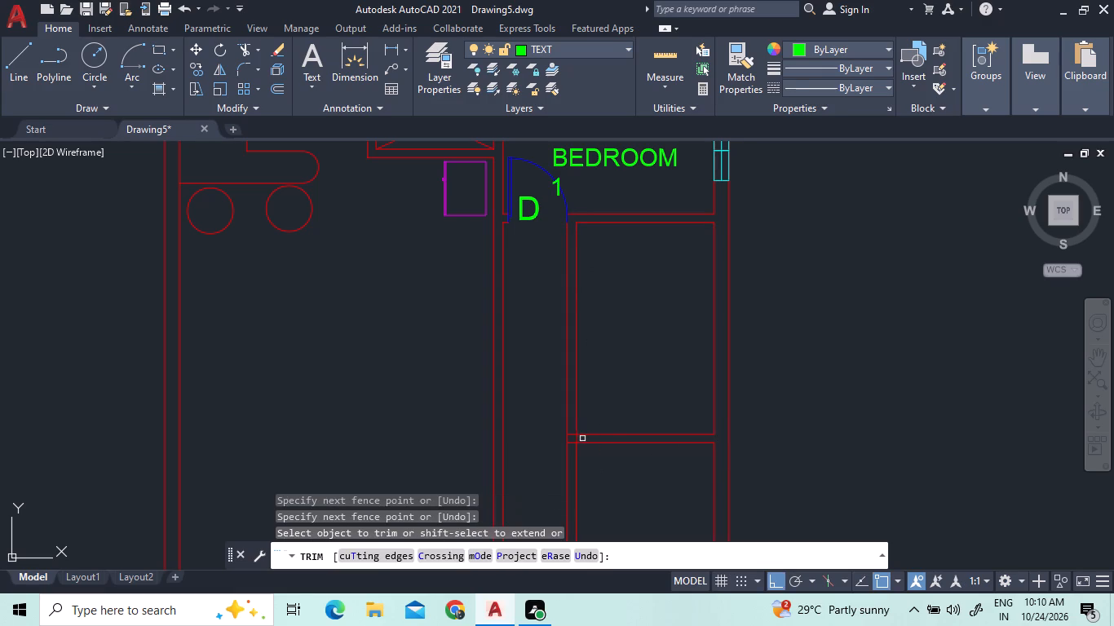
left_click(577, 439)
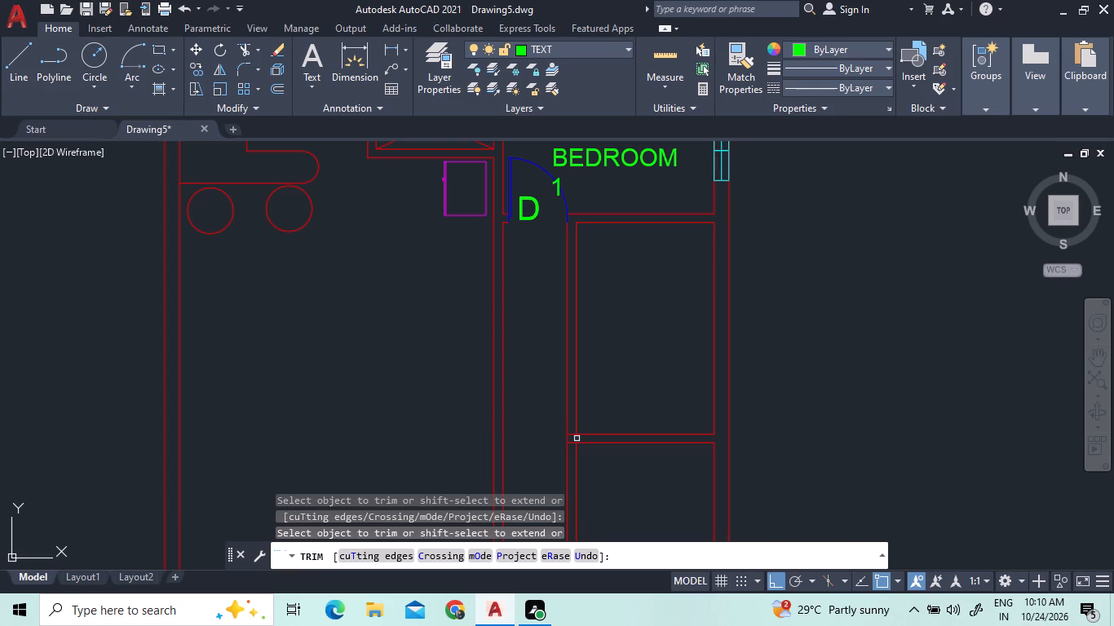
left_click(573, 434)
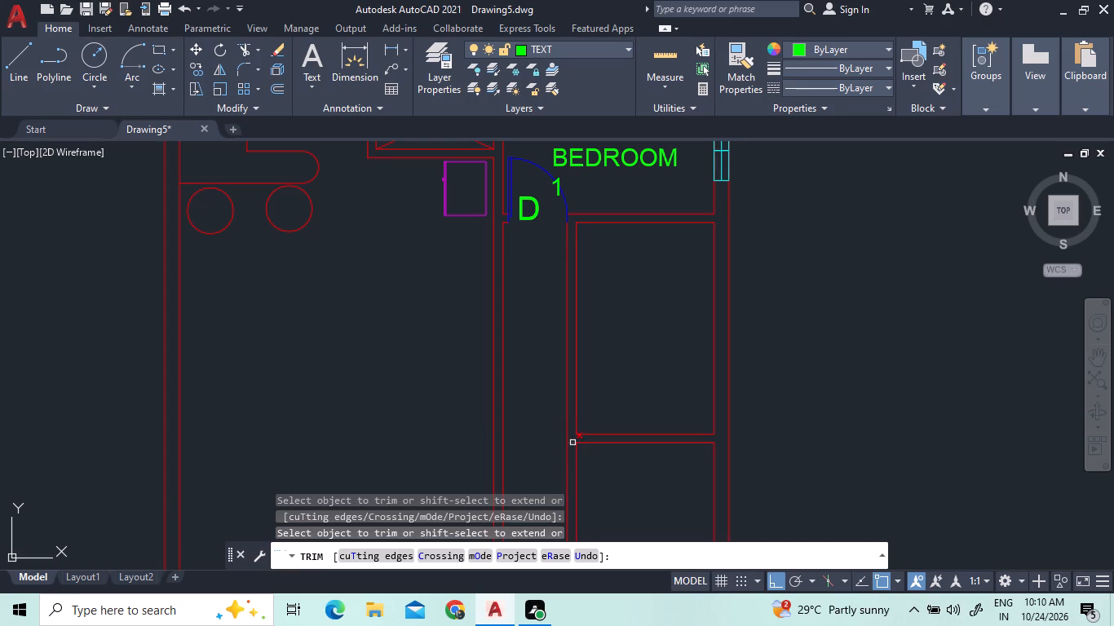
left_click(572, 443)
right_click(612, 399)
left_click(701, 165)
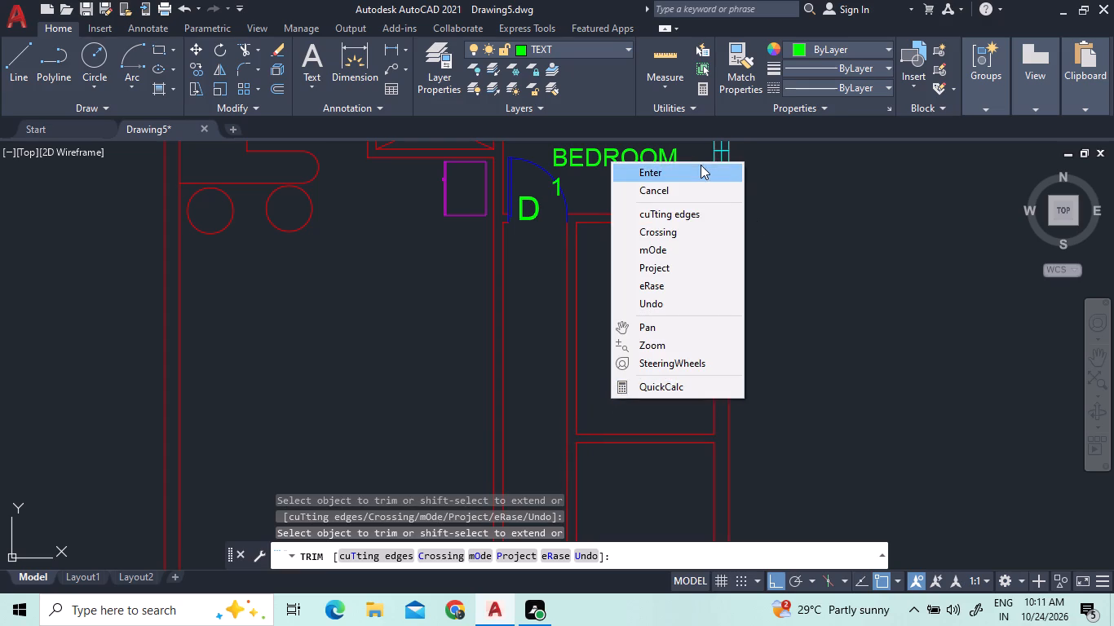
On the DOOR layer, draw a line across the new room's west wall thickness at its southwest inner corner.
left_click(546, 44)
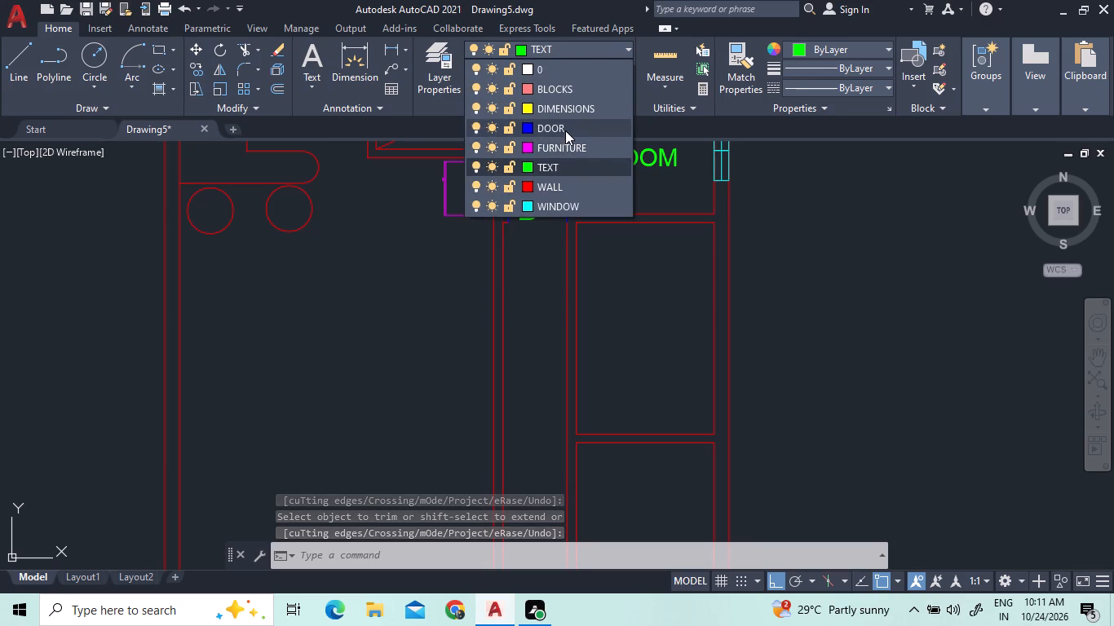
left_click(565, 130)
scroll(635, 455, "up", 3)
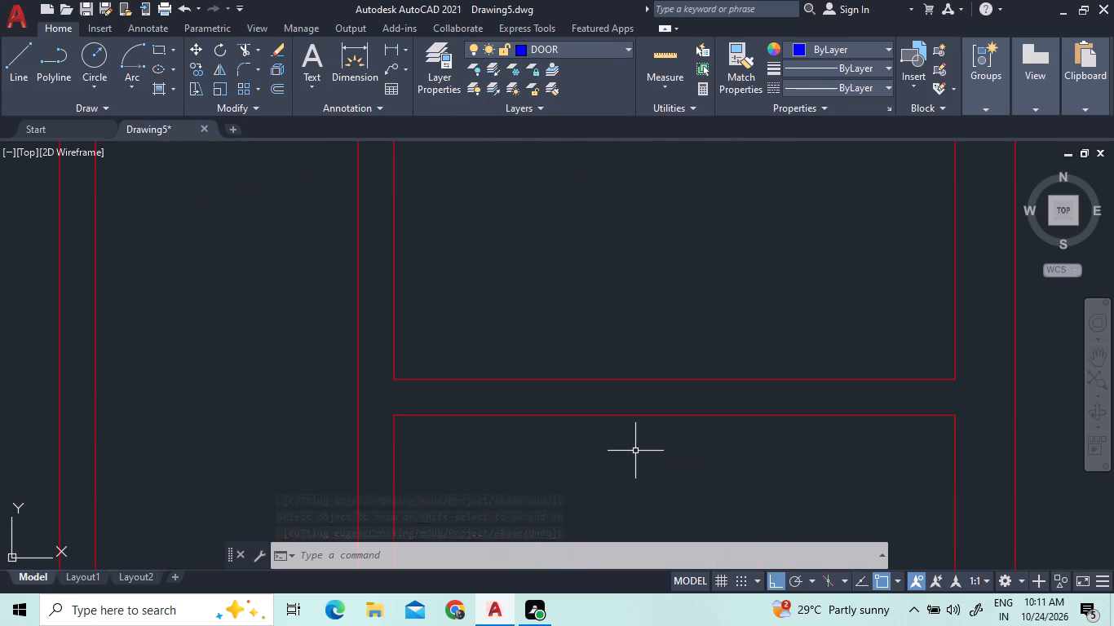
scroll(602, 422, "down", 3)
scroll(597, 173, "up", 1)
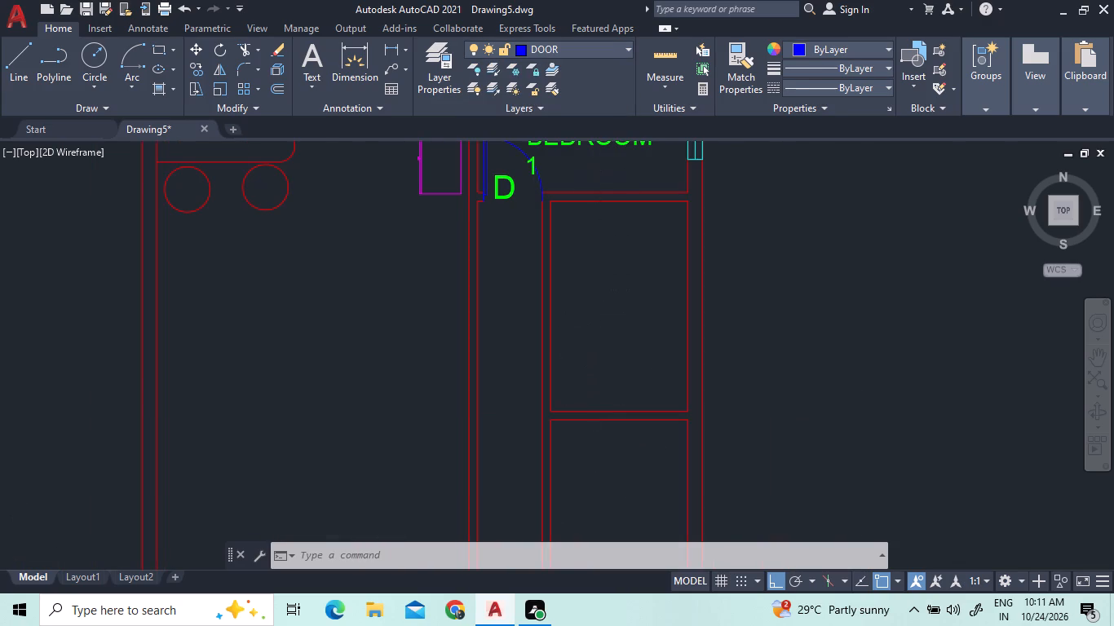
scroll(597, 173, "up", 1)
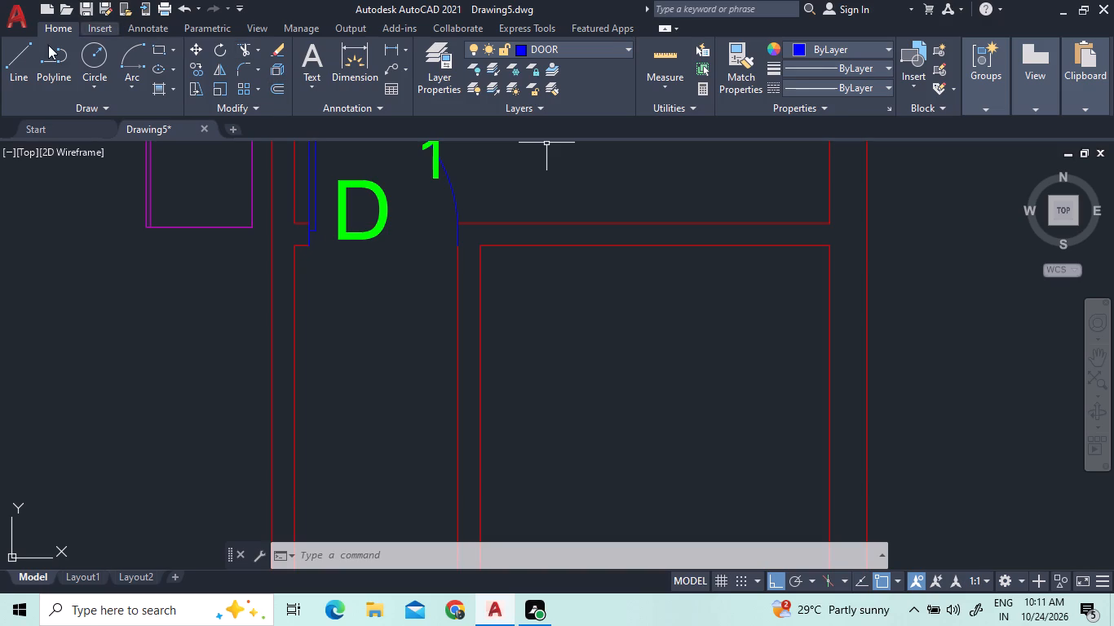
left_click(11, 58)
scroll(510, 293, "down", 3)
scroll(542, 430, "up", 3)
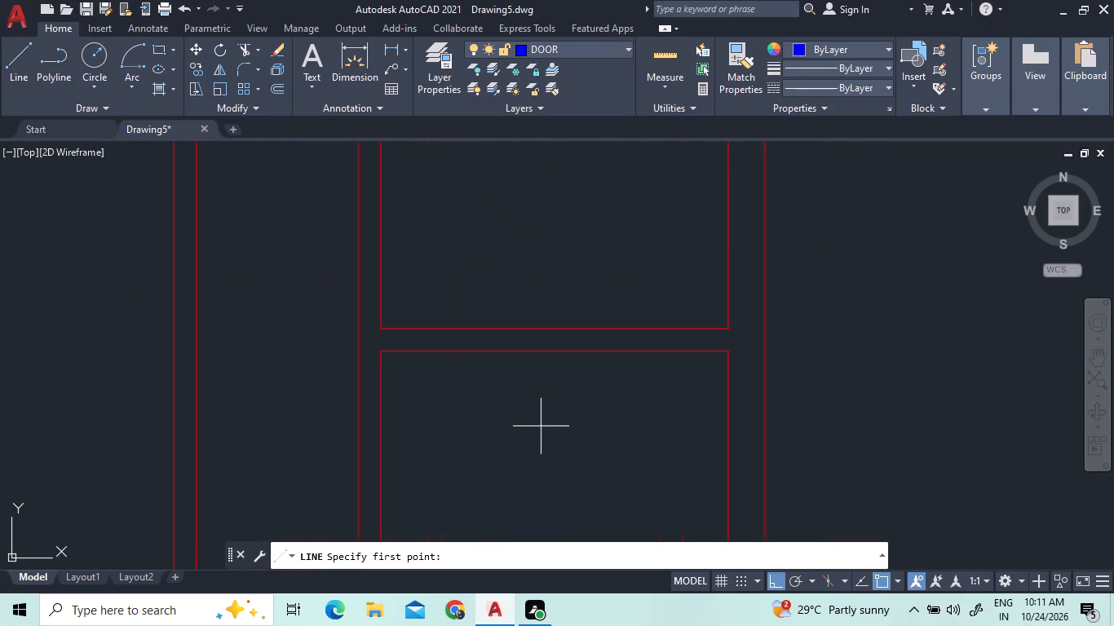
scroll(314, 279, "up", 3)
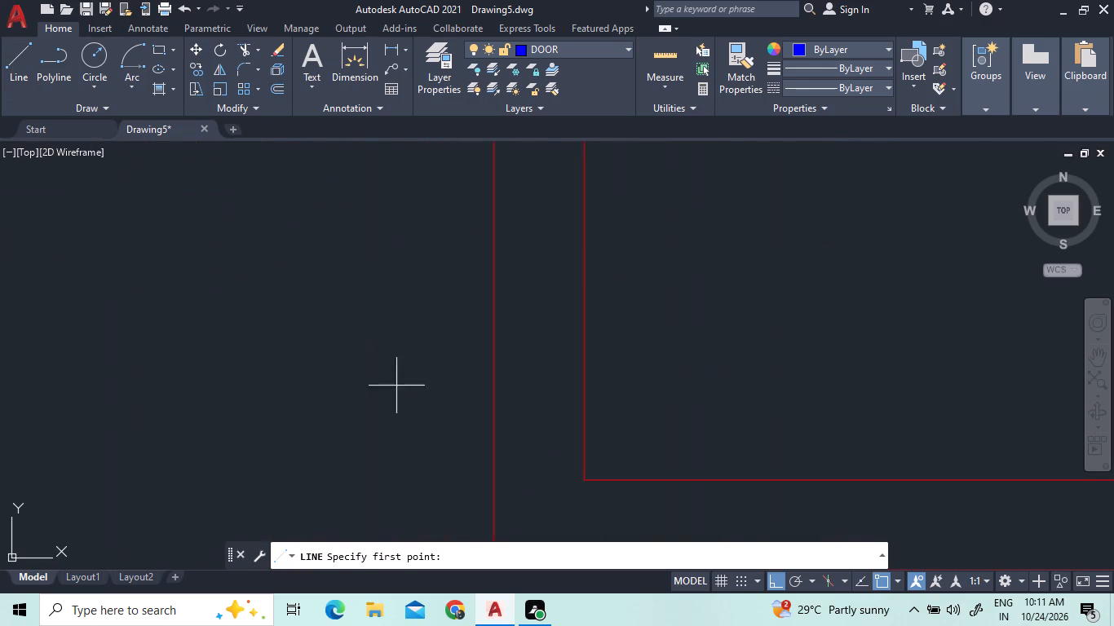
left_click(581, 479)
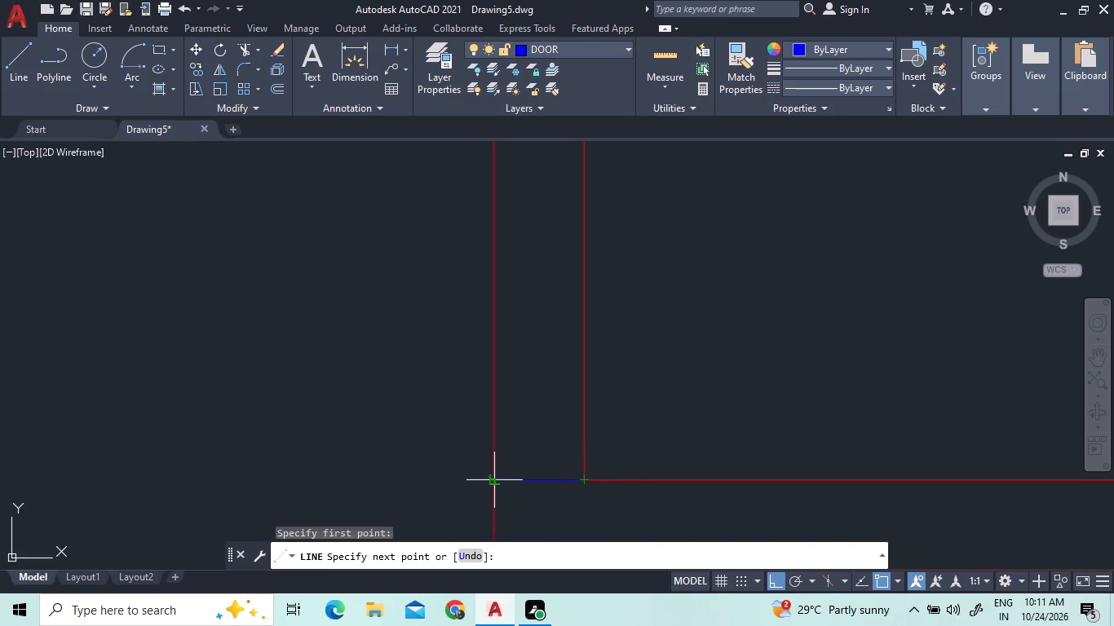
left_click(495, 482)
scroll(592, 456, "down", 3)
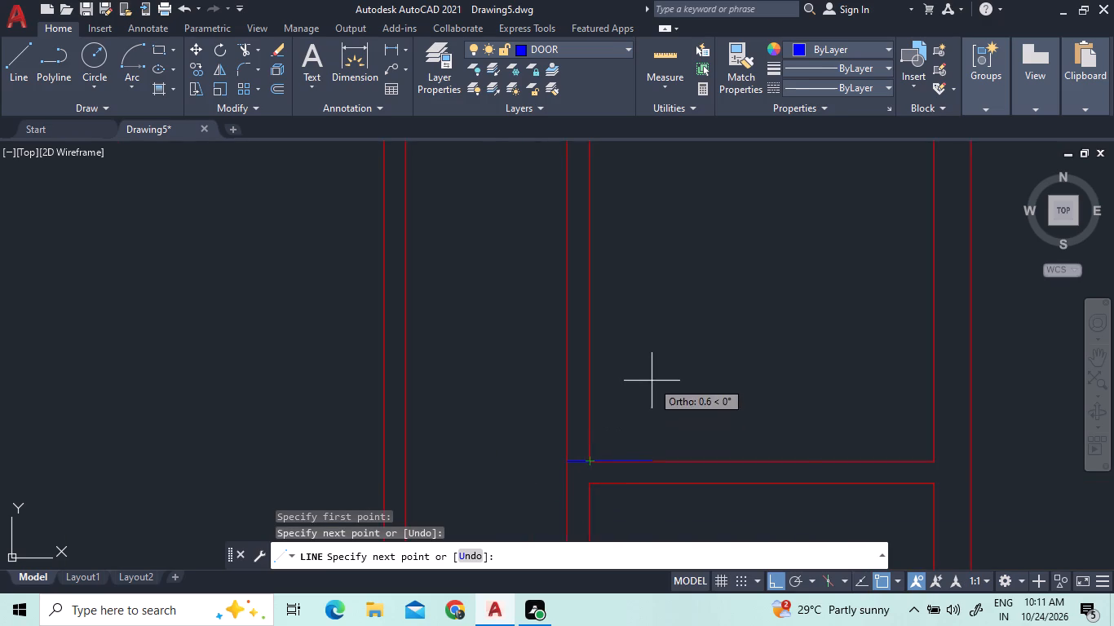
right_click(652, 381)
left_click(674, 384)
Offset the short line across the new room's west wall at its southwest inner corner 0.1 to the north.
middle_click_drag(678, 391, 569, 425)
scroll(569, 425, "down", 1)
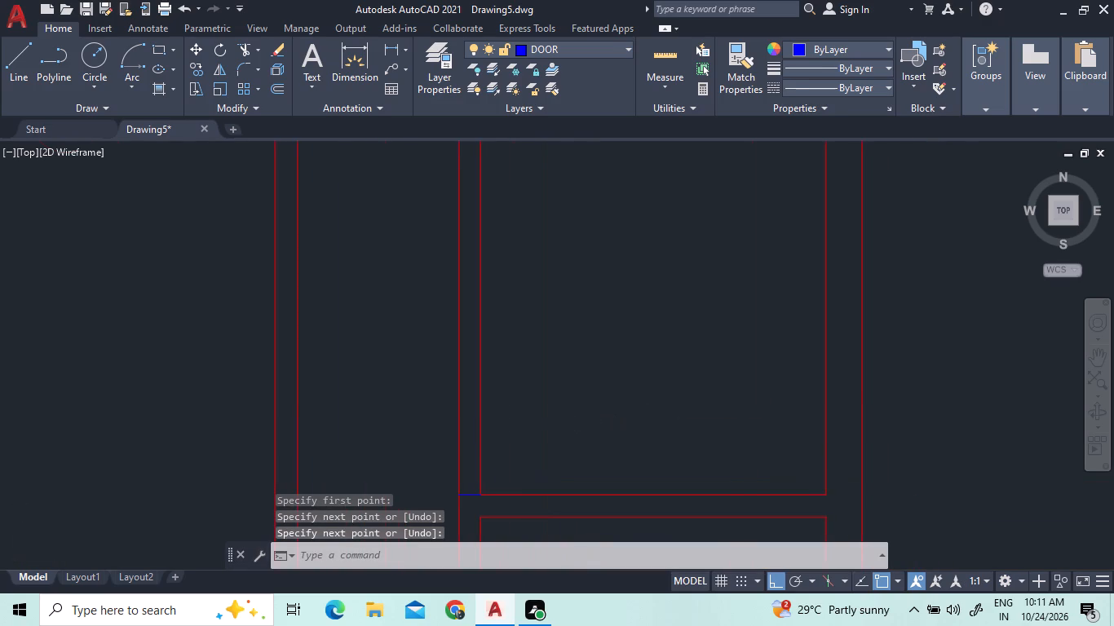
left_click(281, 90)
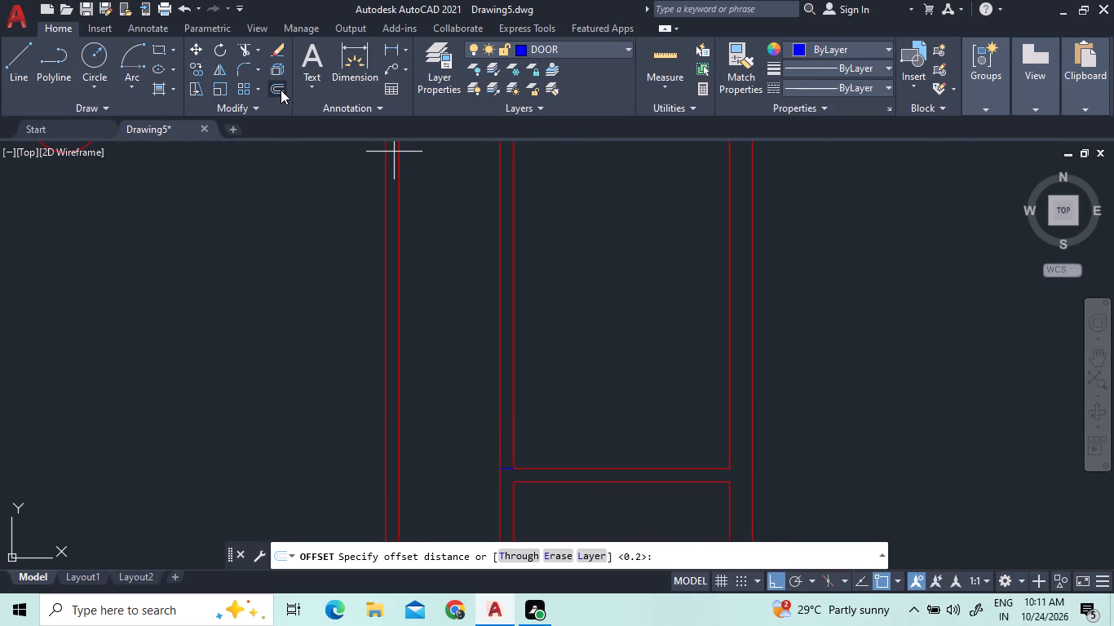
type("0.1")
key("Return")
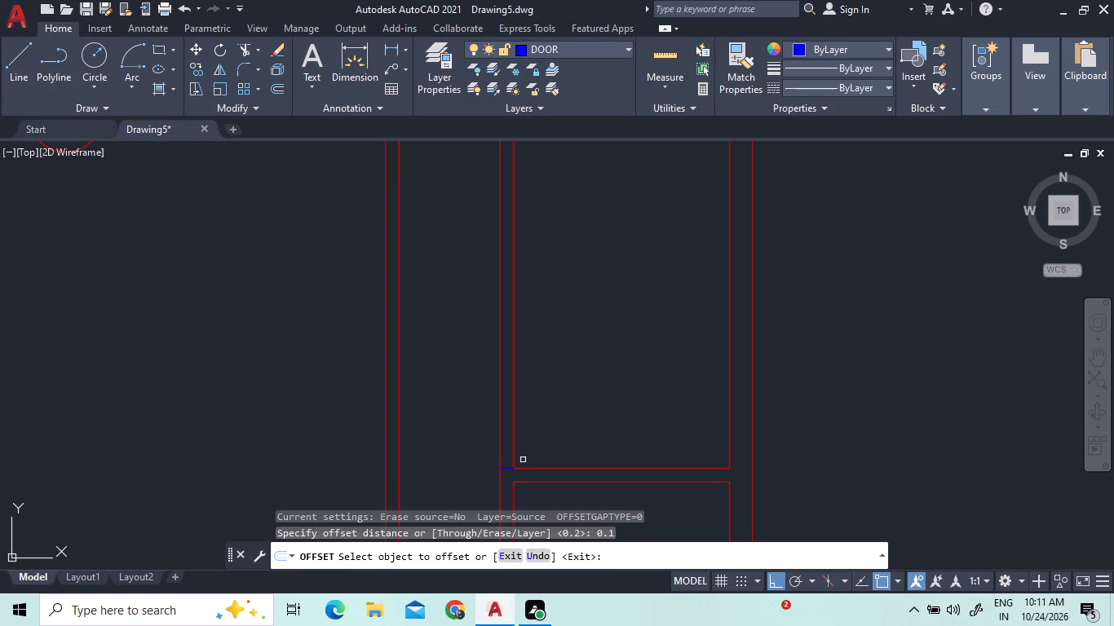
scroll(523, 462, "up", 2)
left_click(472, 481)
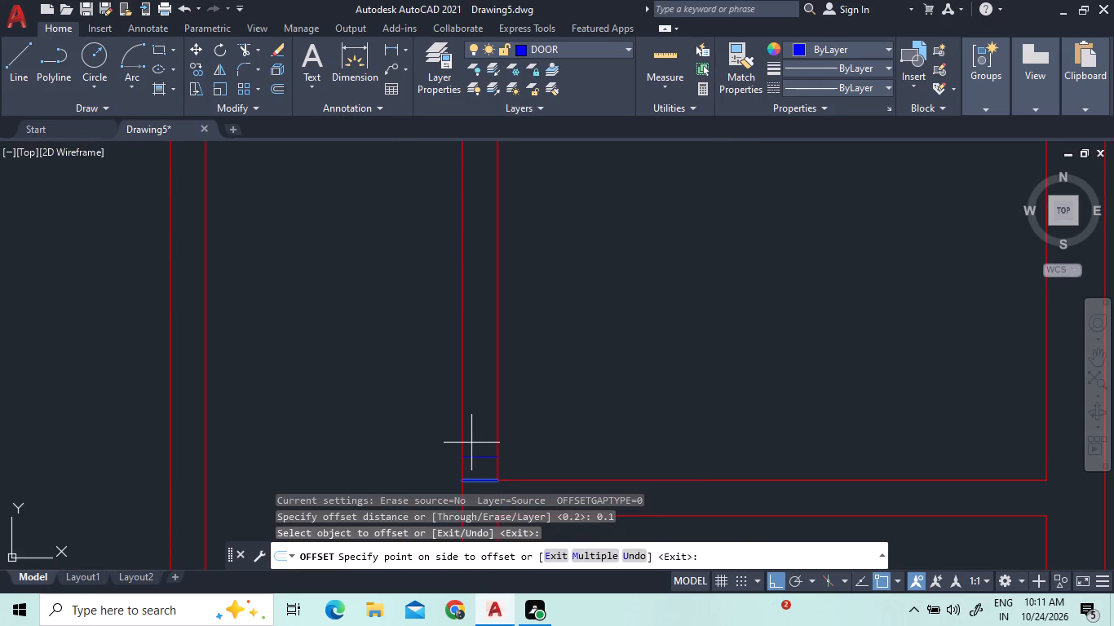
left_click(471, 443)
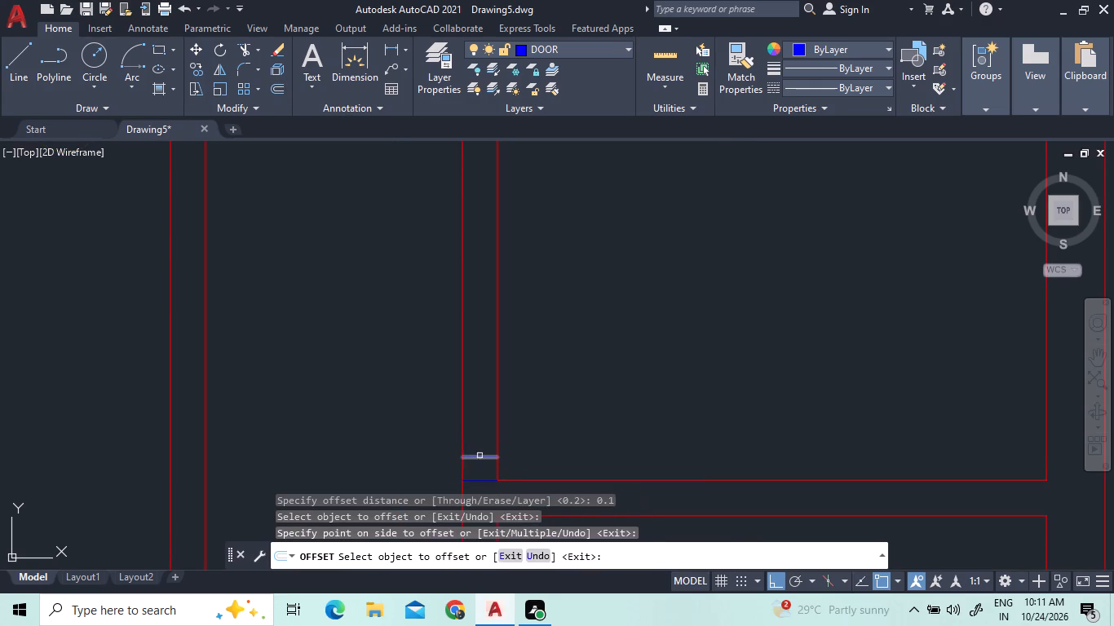
scroll(662, 388, "down", 2)
middle_click_drag(683, 389, 592, 434)
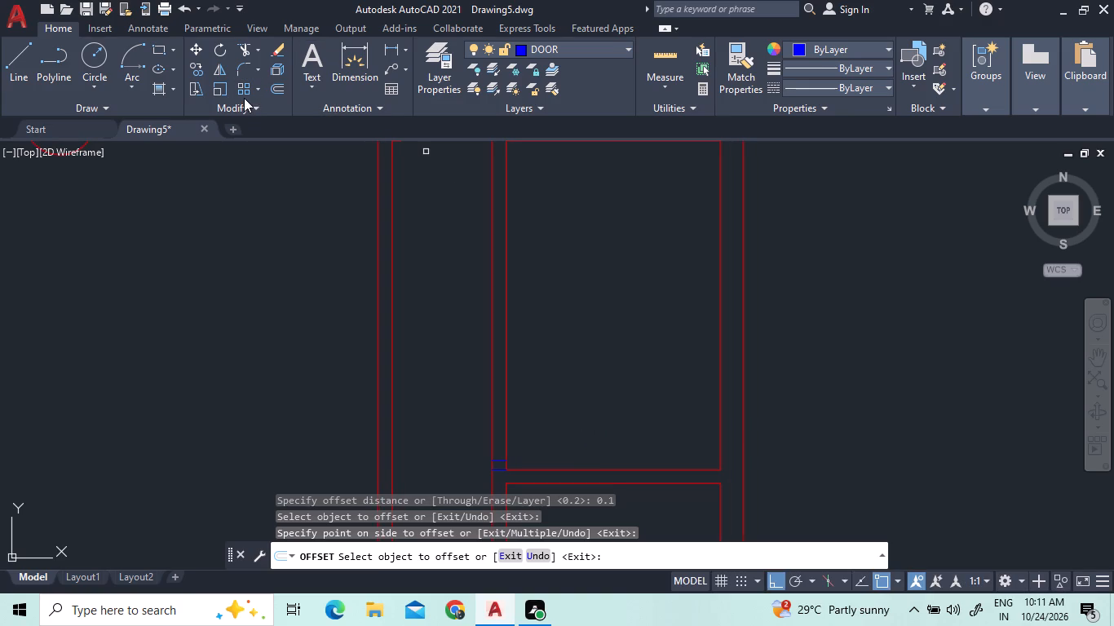
key("5")
key("BackSpace")
key("BackSpace")
key("Escape")
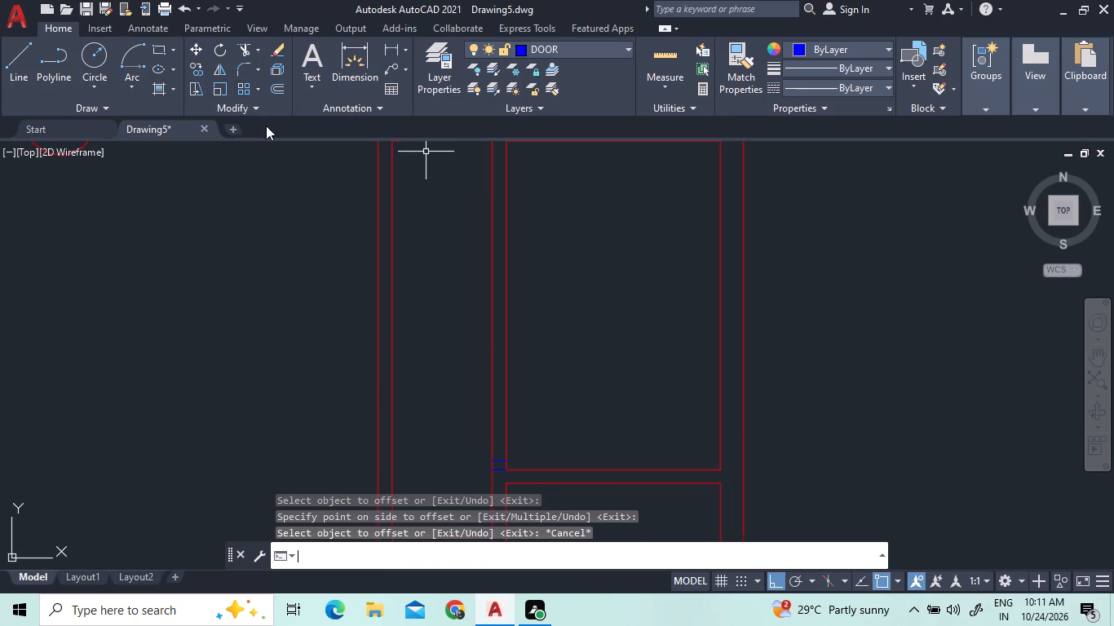
key("Escape")
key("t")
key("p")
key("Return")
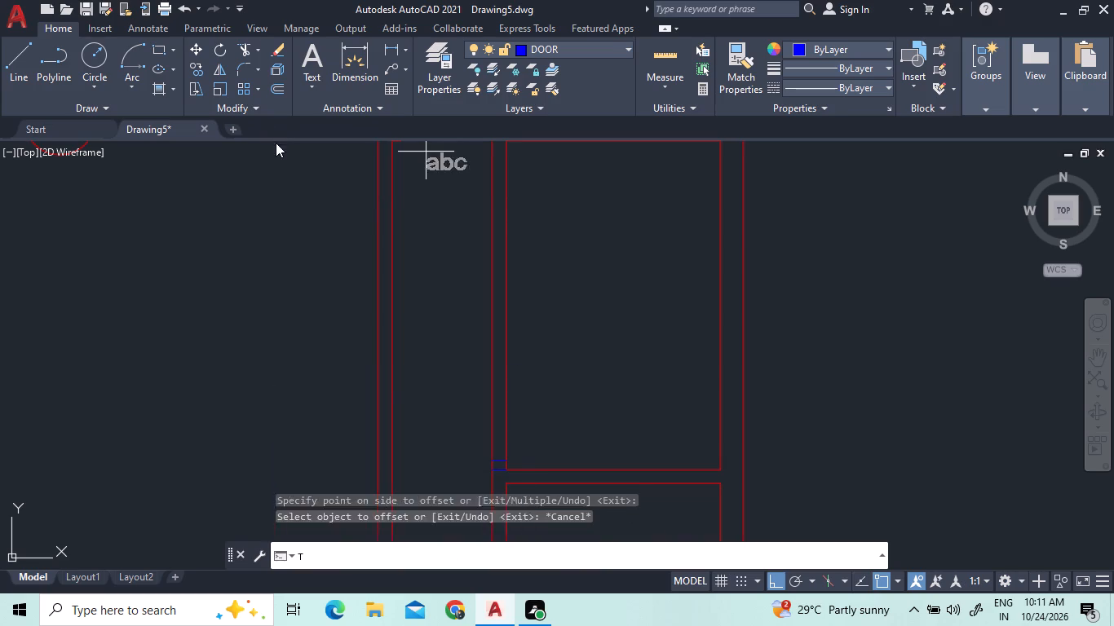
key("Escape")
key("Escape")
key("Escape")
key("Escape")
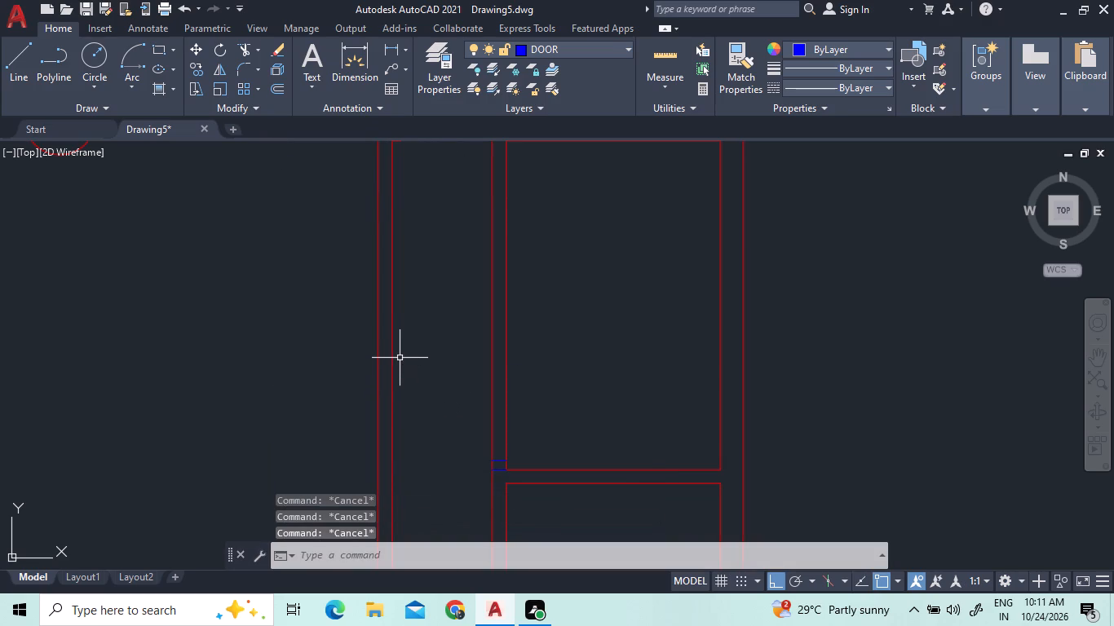
Insert a Door - Metric block from the architectural tool palette into the empty area west of the walls.
type("TP")
key("Return")
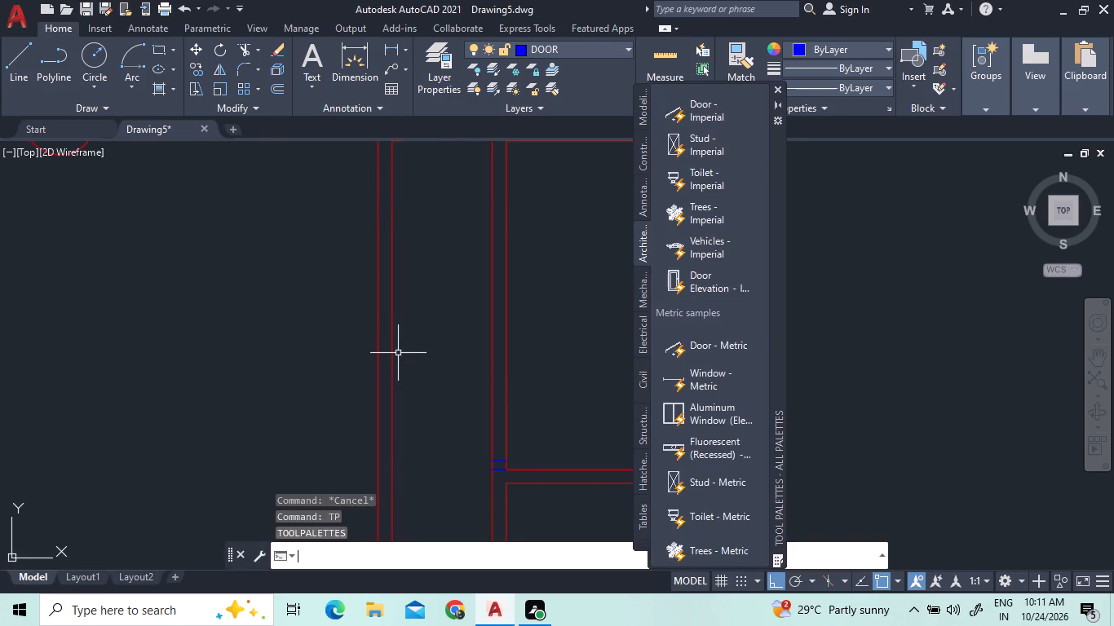
left_click_drag(705, 342, 577, 342)
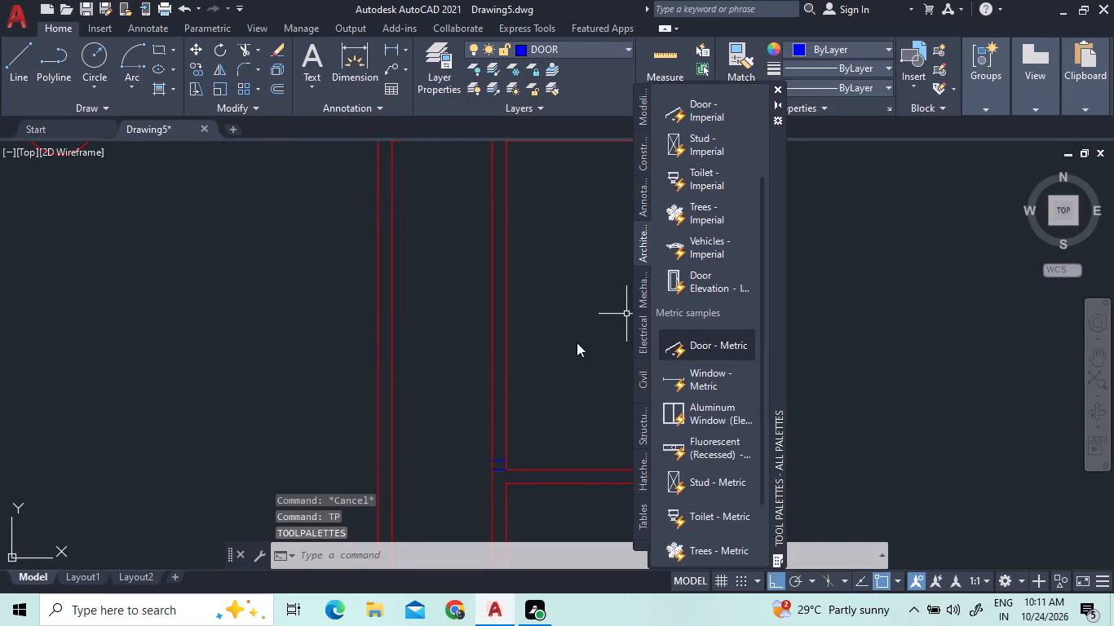
left_click_drag(577, 342, 170, 352)
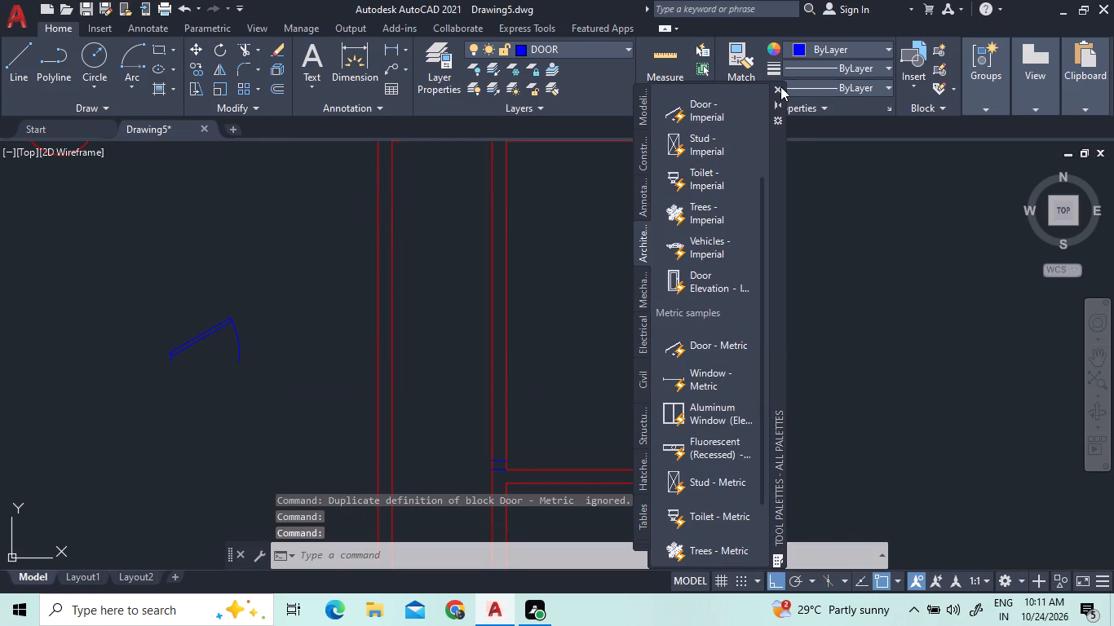
left_click(781, 86)
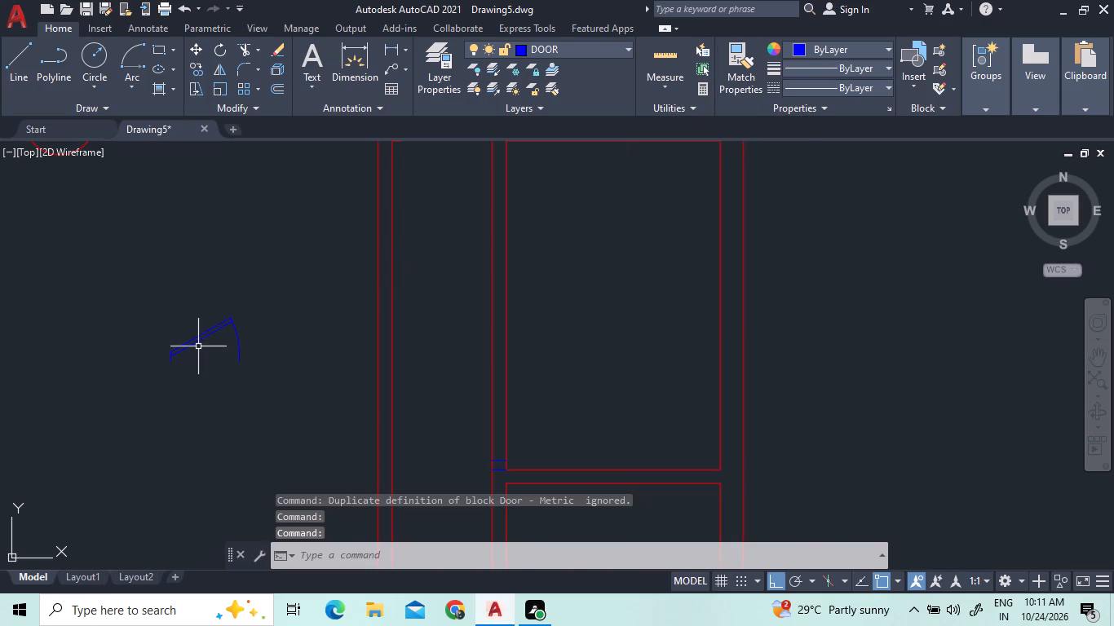
Flip the new door block horizontally so its hinge is on the east side and the leaf still swings north.
left_click(198, 346)
left_click(186, 340)
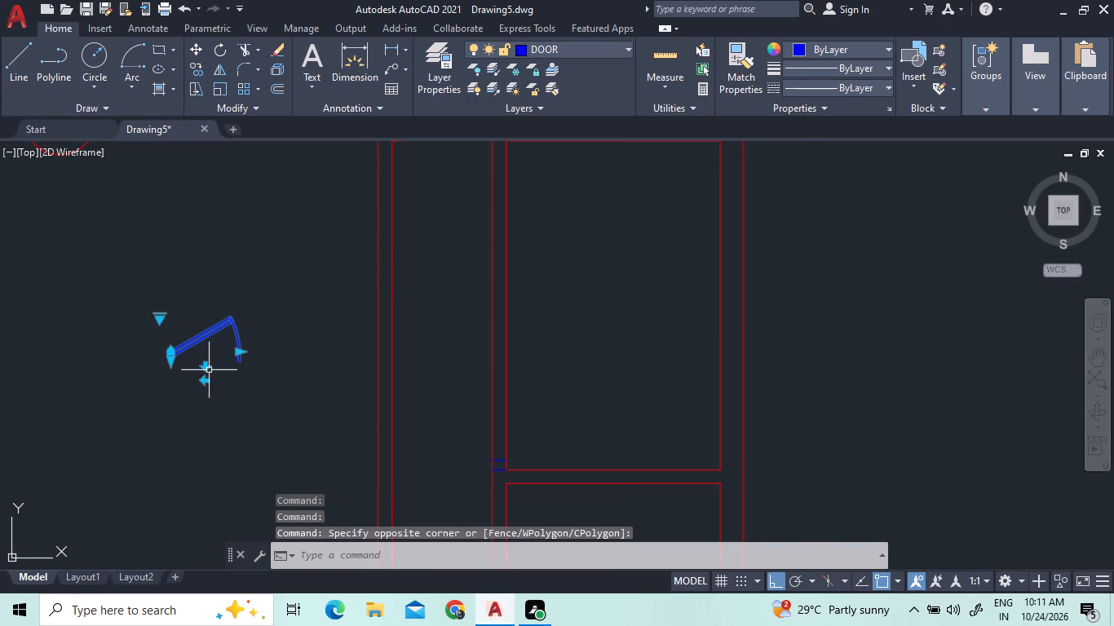
left_click(206, 378)
left_click(205, 365)
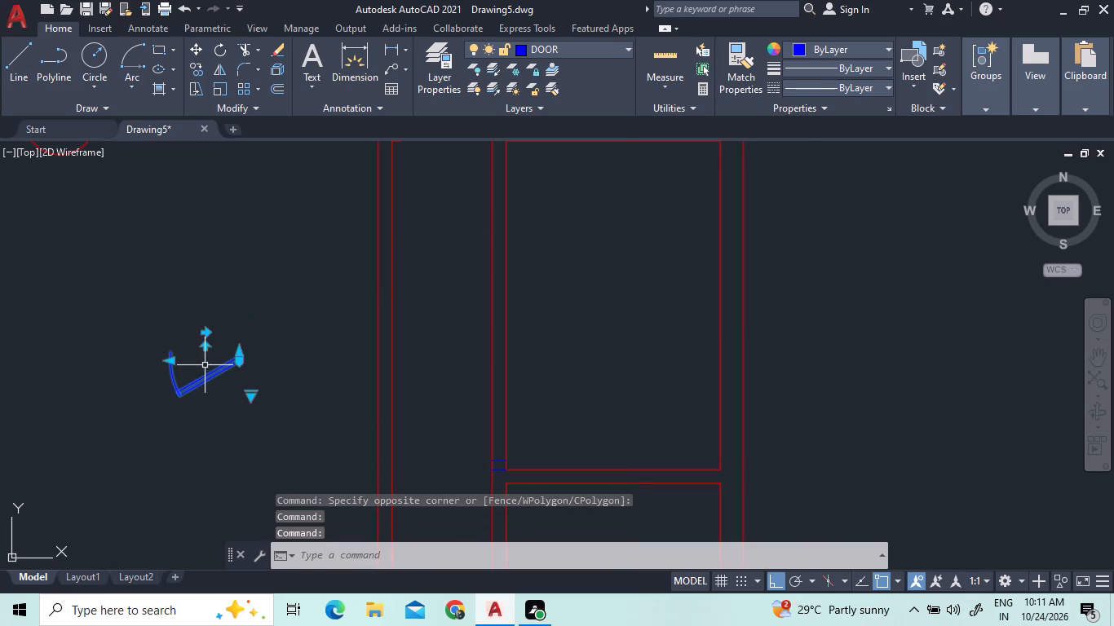
left_click(205, 346)
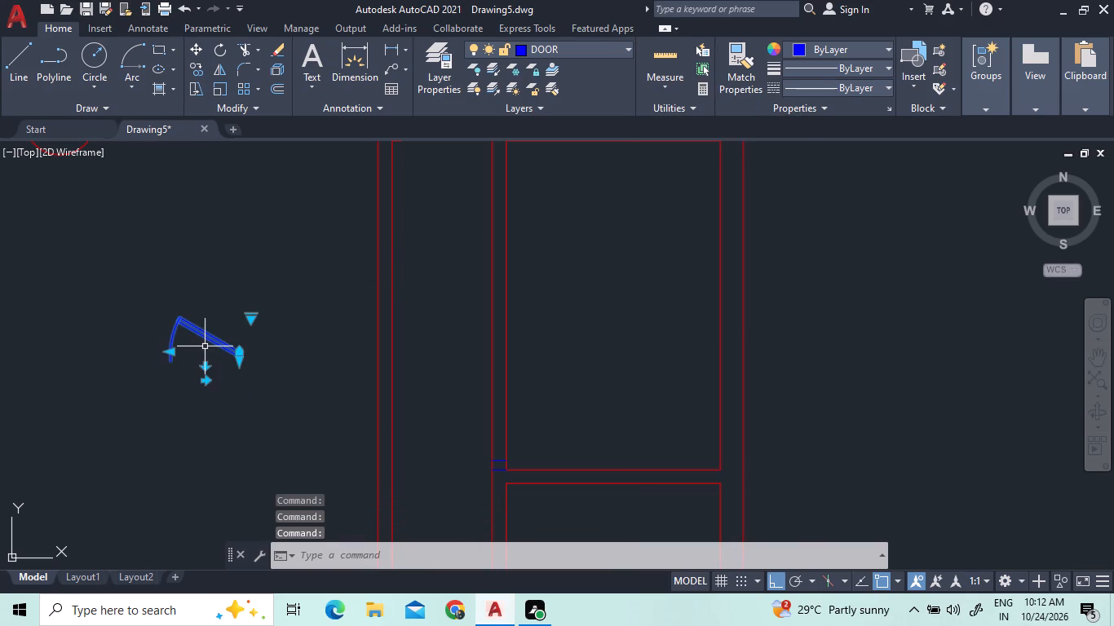
Set the door block's leaf fully open at 90° and stretch the door to a wider size.
left_click(252, 318)
left_click(276, 388)
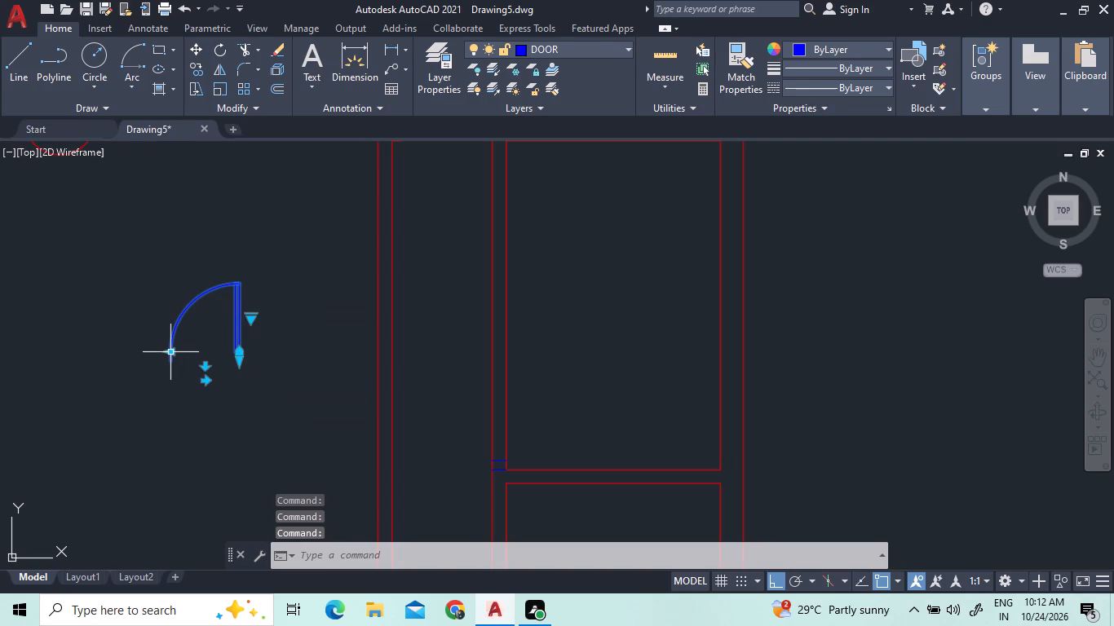
left_click(171, 352)
left_click(78, 350)
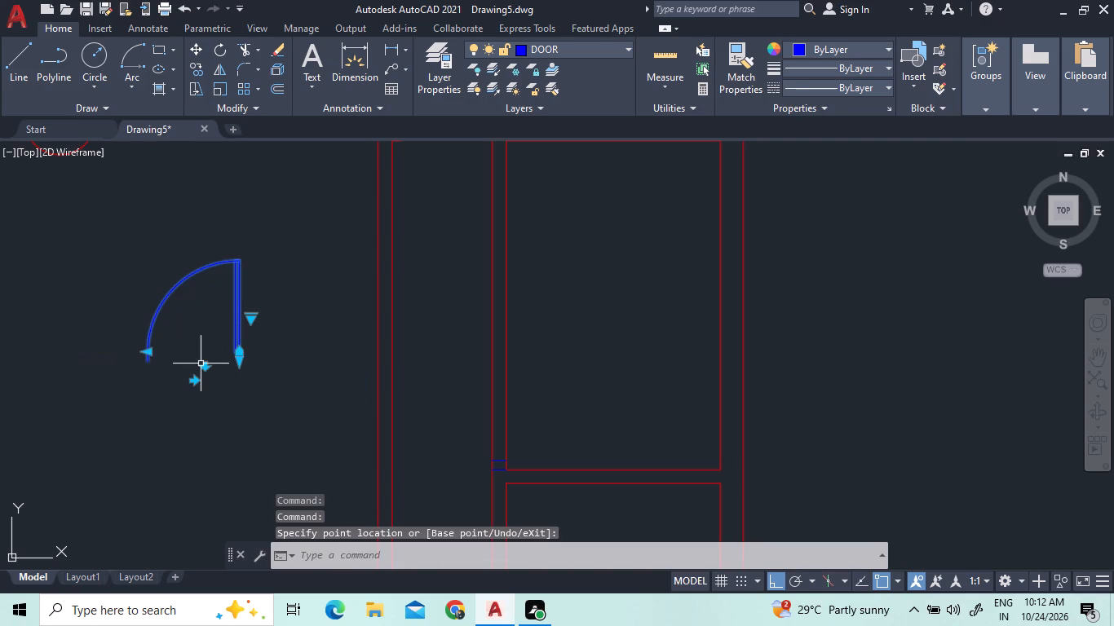
Rotate the door block 90° clockwise about its hinge-end corner so the leaf points east.
right_click(194, 393)
left_click(253, 368)
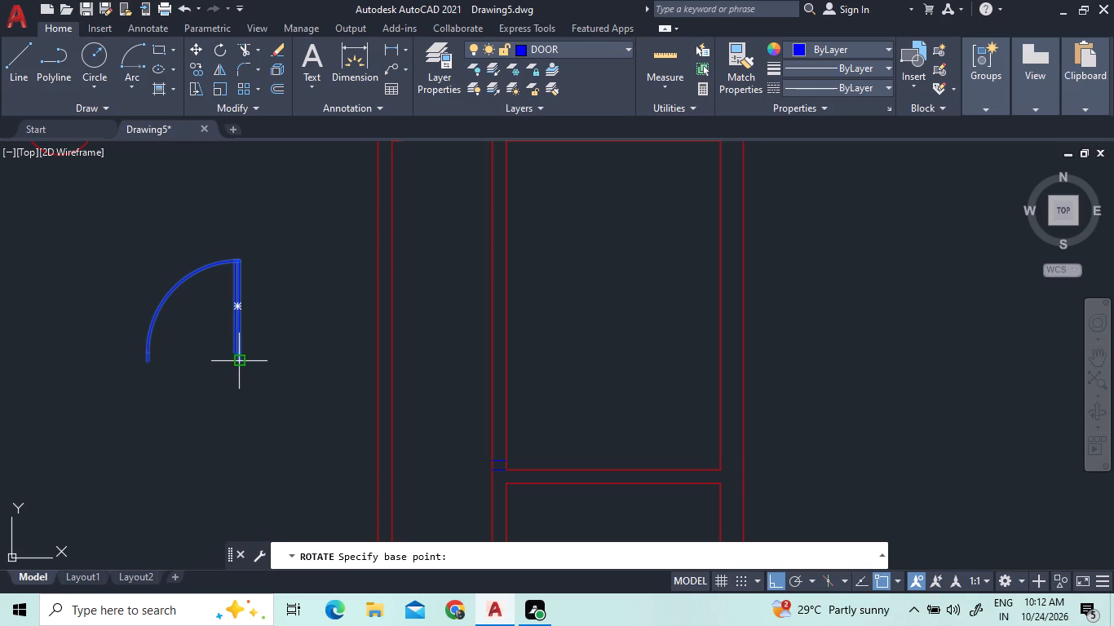
left_click(235, 366)
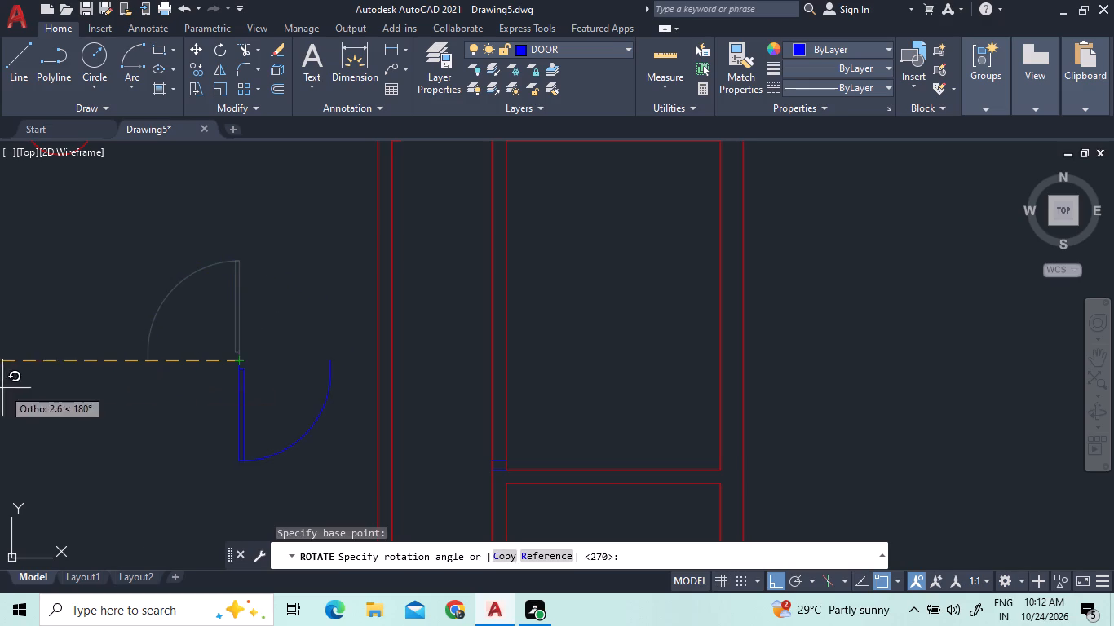
left_click(170, 522)
Move the door block from its hinge-end corner to the west end of the offset line in the new room's west wall.
left_click(290, 371)
left_click(271, 324)
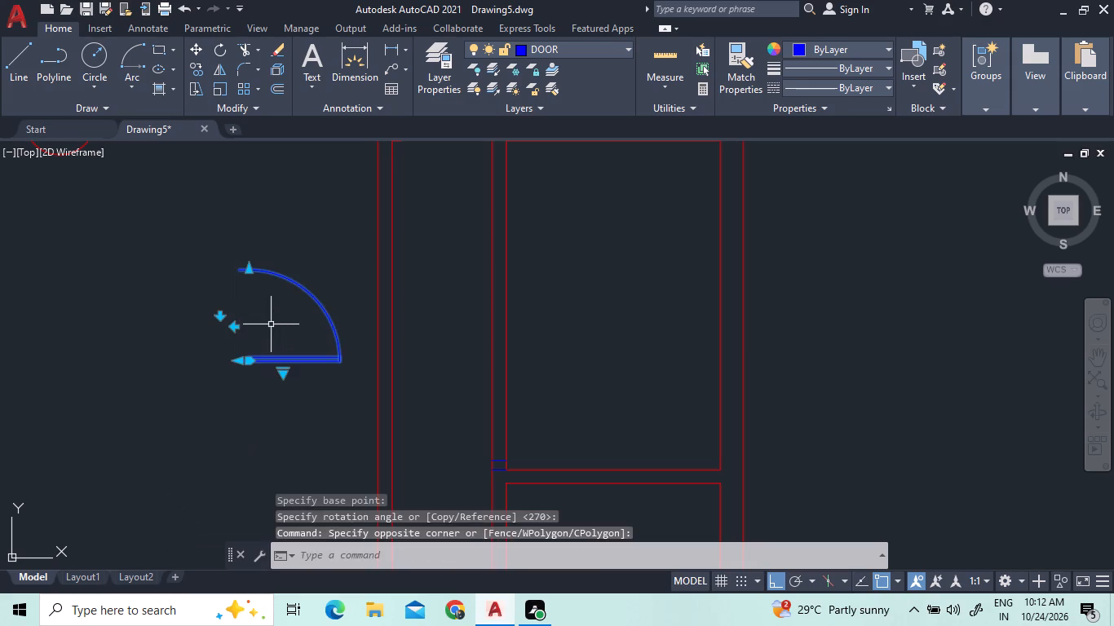
right_click(271, 324)
left_click(298, 319)
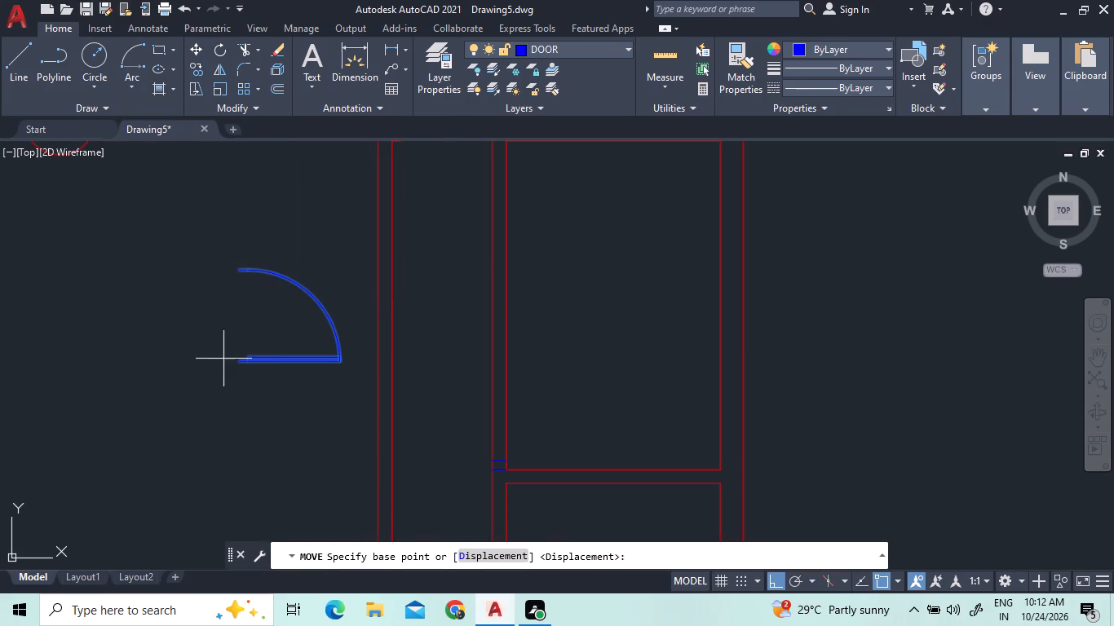
left_click(237, 361)
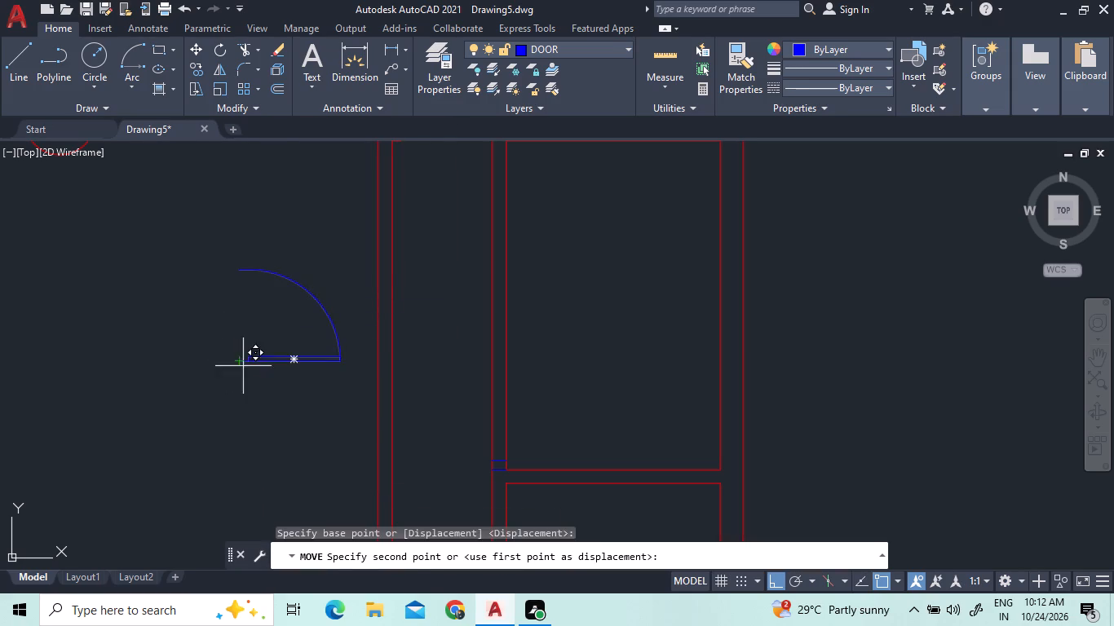
scroll(506, 464, "up", 4)
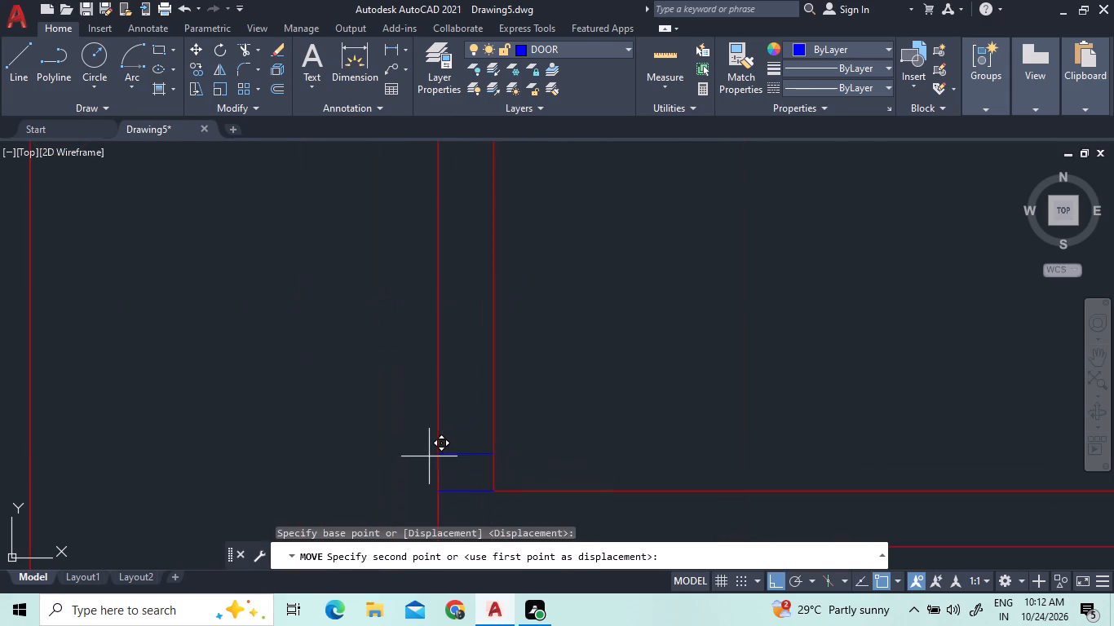
left_click(443, 456)
scroll(608, 456, "down", 2)
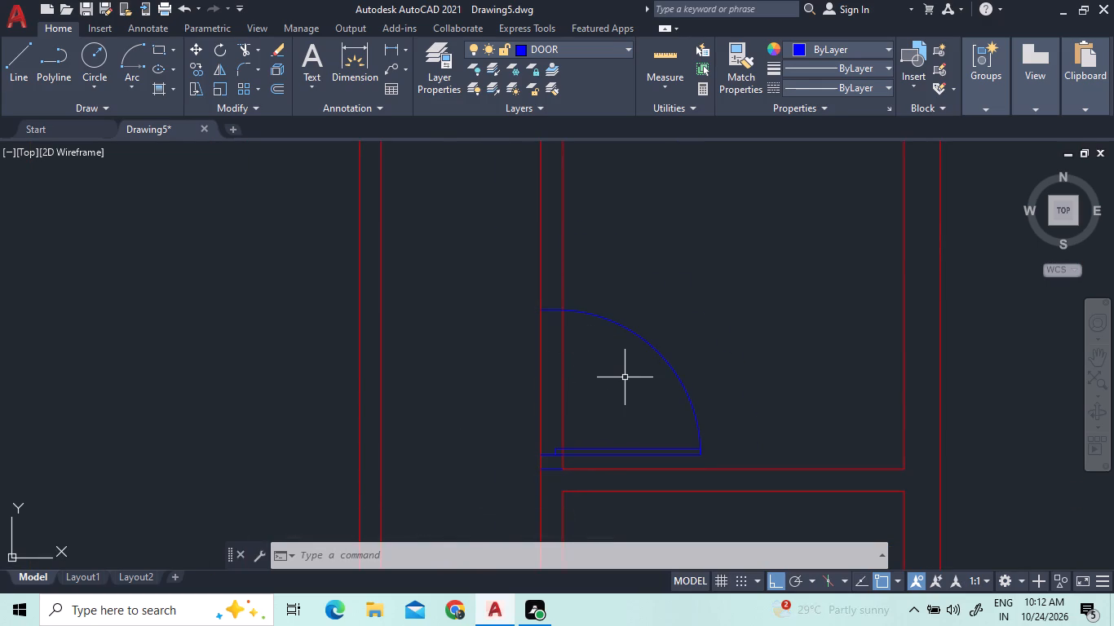
Trim both lines of the new room's west wall across the door opening, including the short stub beside the leaf.
scroll(618, 381, "up", 1)
scroll(651, 231, "down", 1)
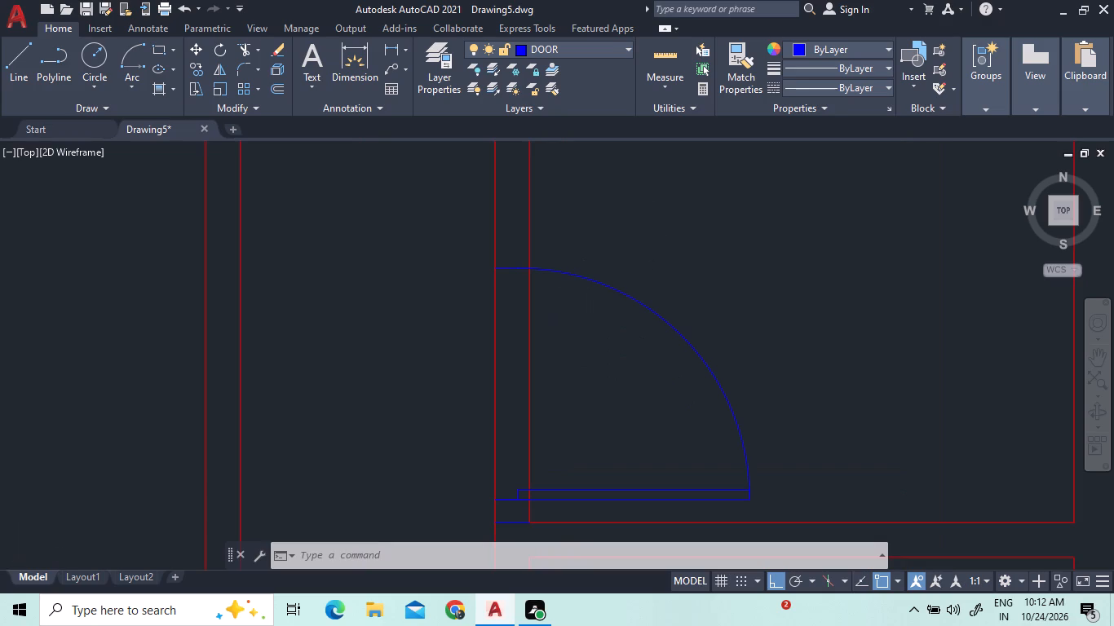
left_click(244, 49)
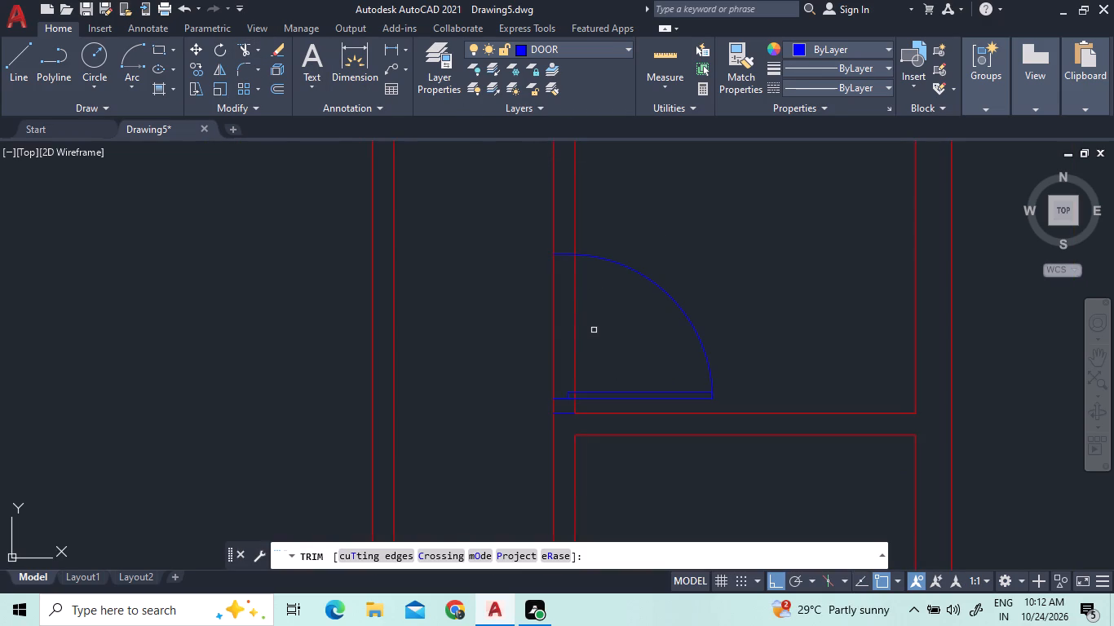
left_click(590, 332)
left_click(517, 327)
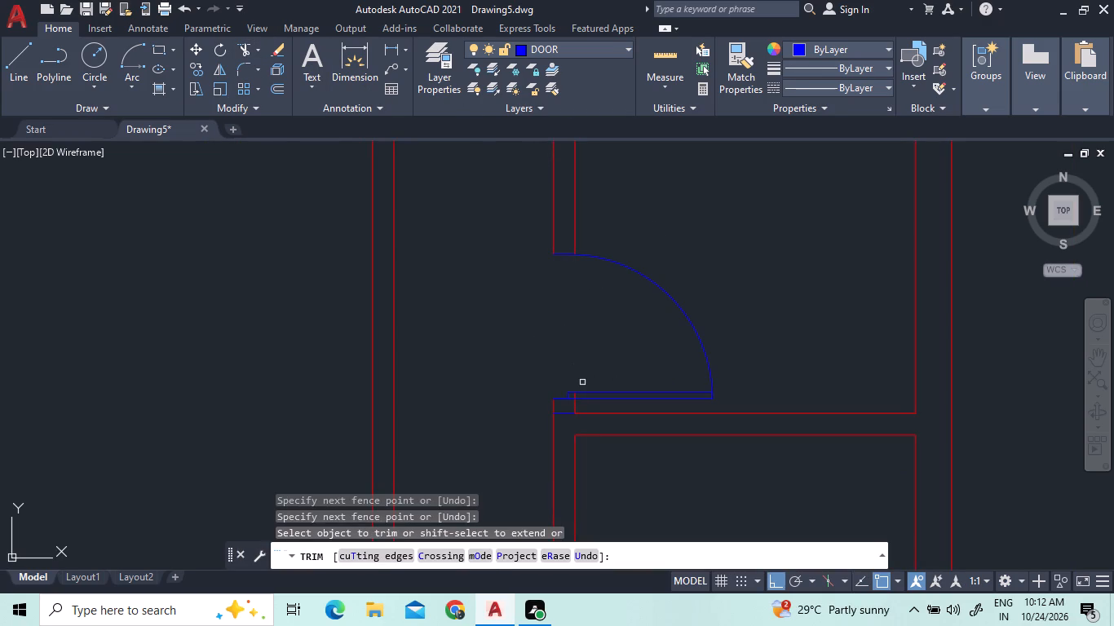
left_click(578, 396)
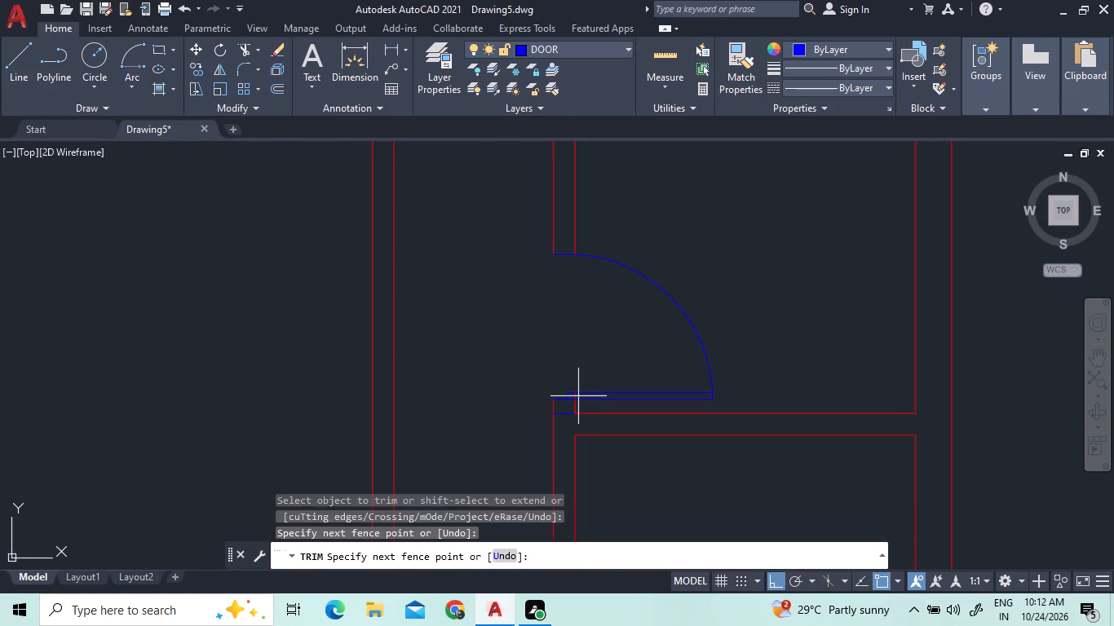
left_click(574, 396)
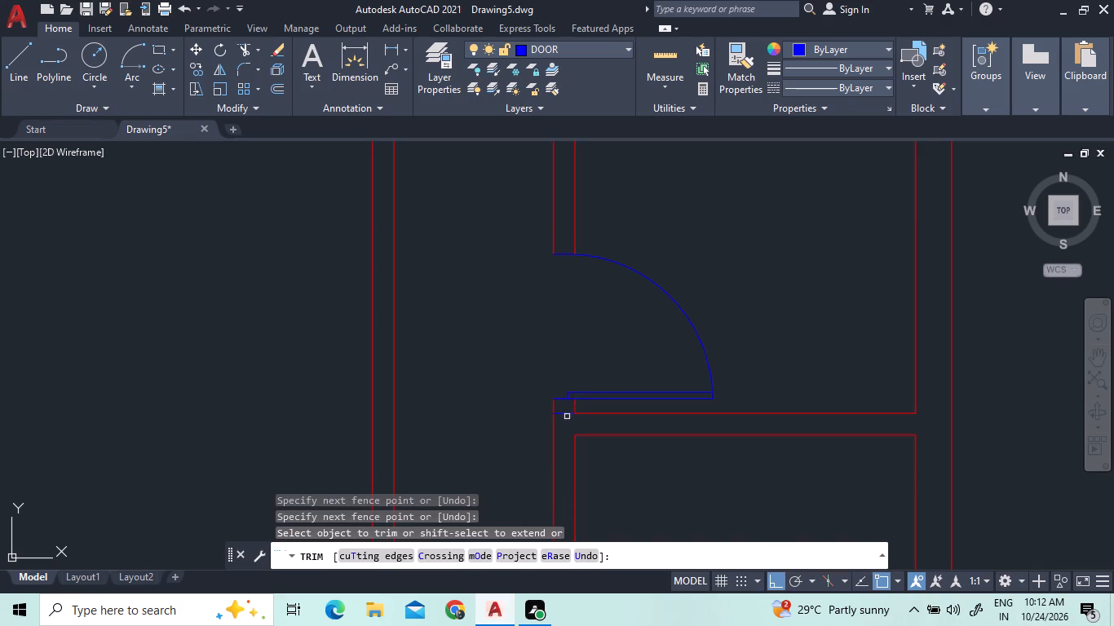
Remove the original short line across the west wall at the room's southwest inner corner with Trim.
left_click(568, 414)
scroll(568, 403, "up", 3)
scroll(513, 364, "up", 2)
scroll(516, 450, "up", 2)
scroll(456, 413, "up", 3)
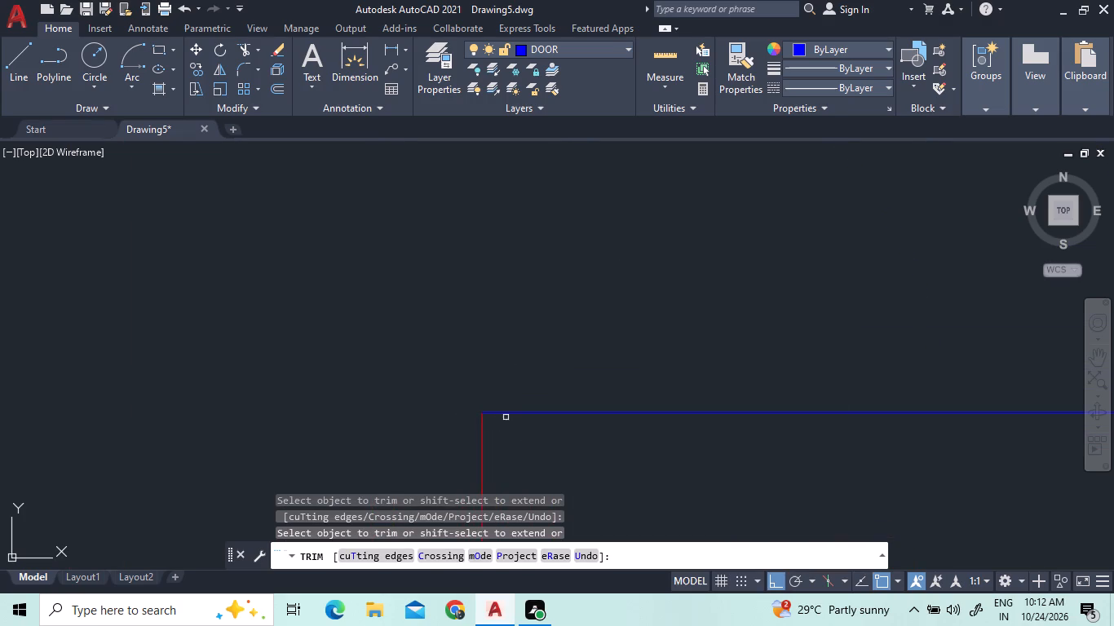
scroll(506, 415, "up", 4)
scroll(404, 402, "up", 3)
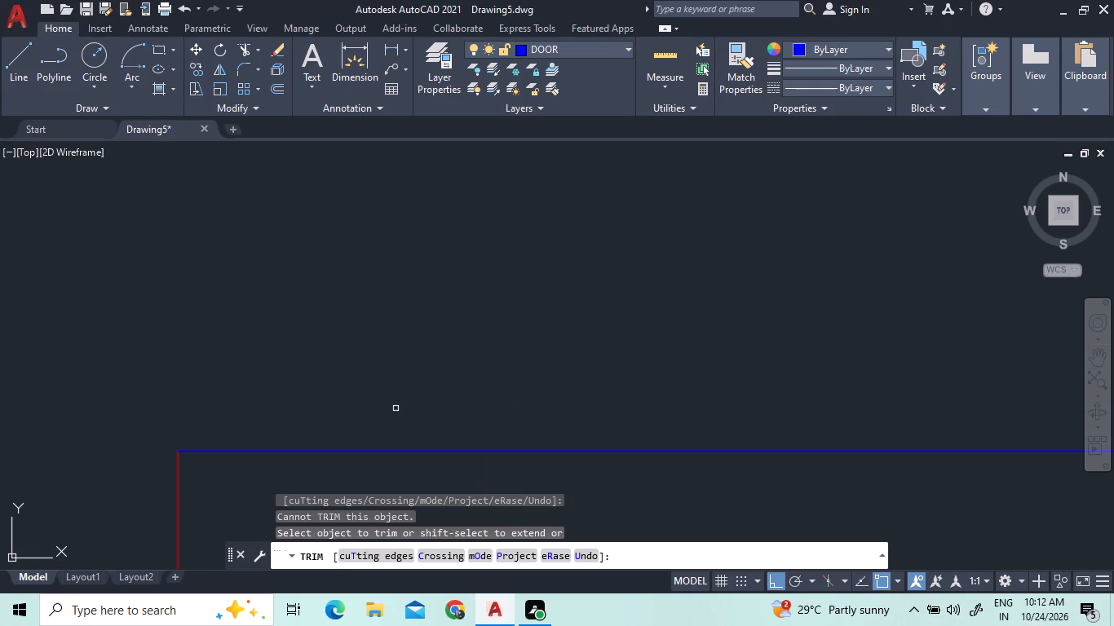
scroll(396, 407, "down", 16)
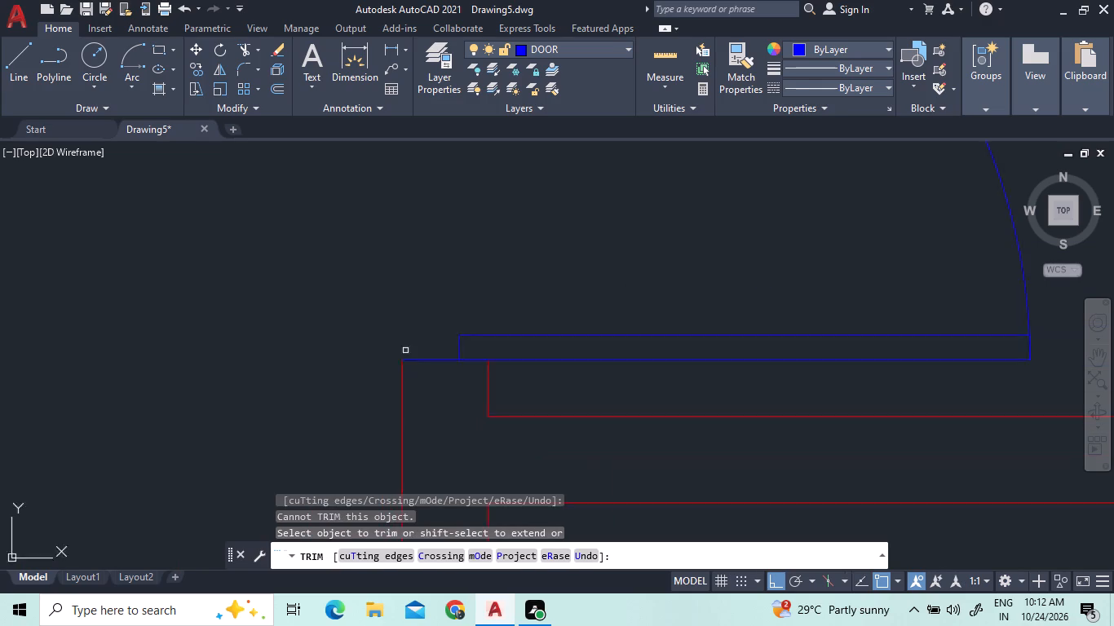
Look over the whole floor plan, checking the new door's room and the area around Bedroom 1.
scroll(405, 350, "down", 5)
middle_click_drag(409, 300, 406, 348)
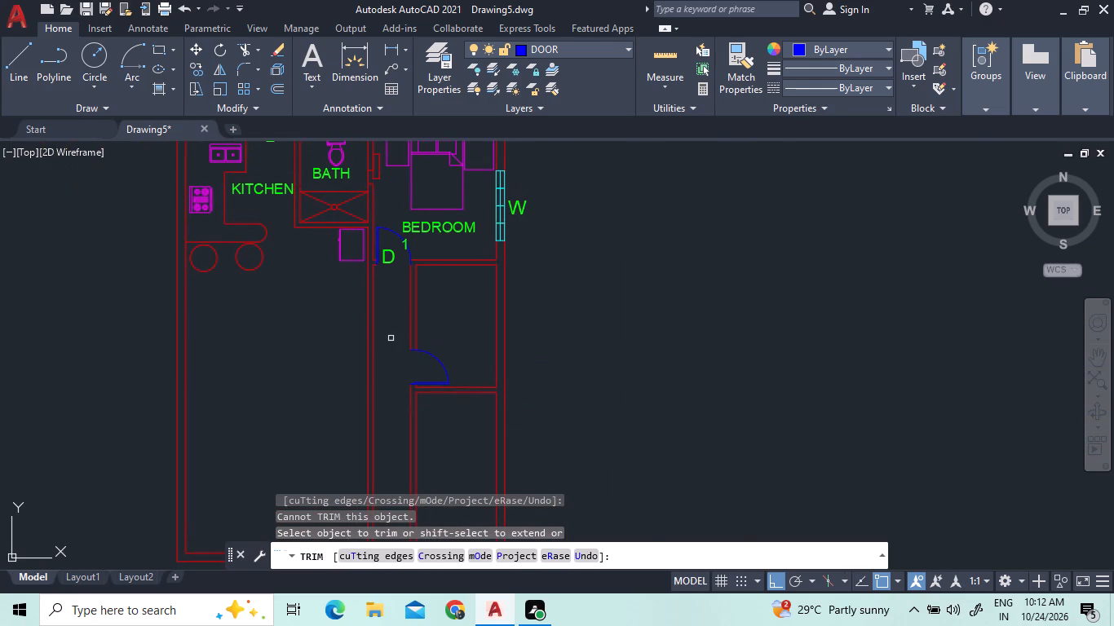
scroll(369, 321, "down", 2)
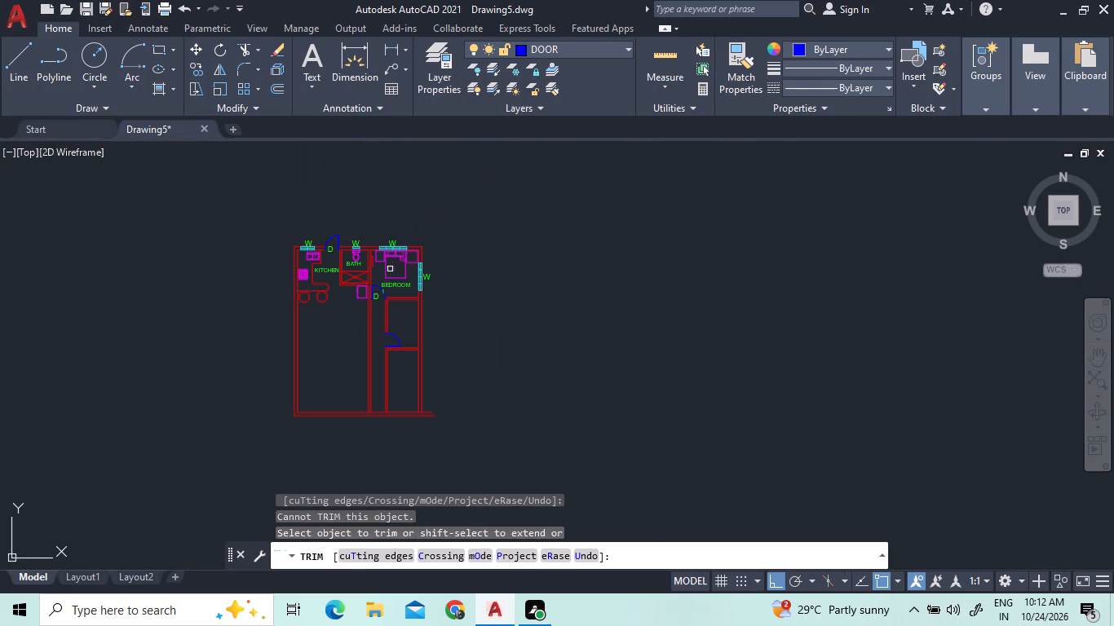
scroll(409, 251, "up", 3)
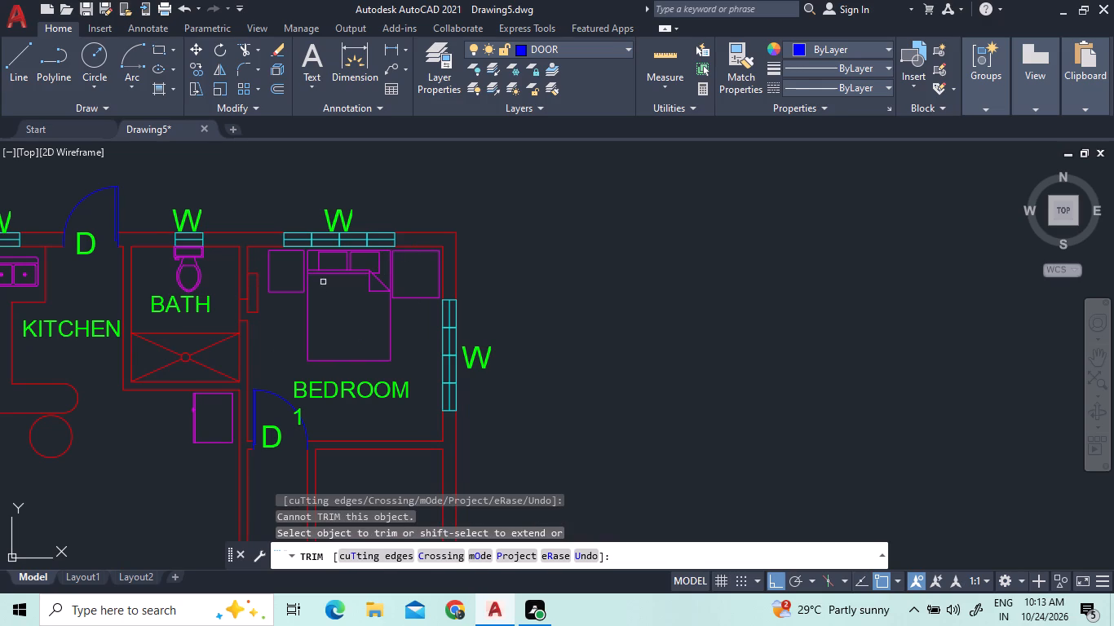
scroll(334, 276, "down", 2)
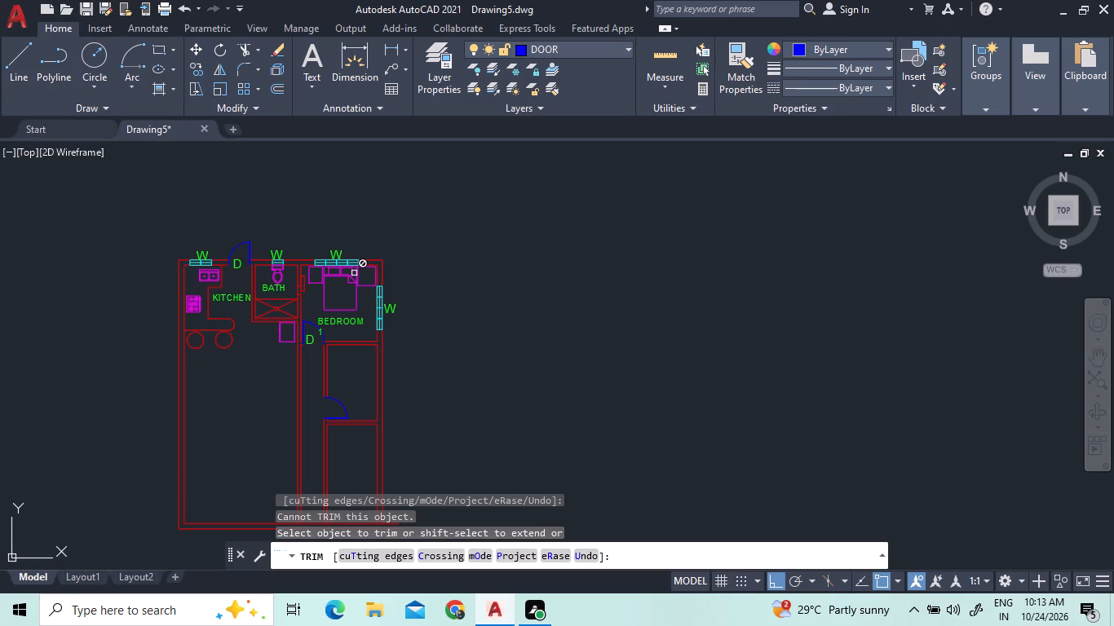
scroll(354, 282, "down", 1)
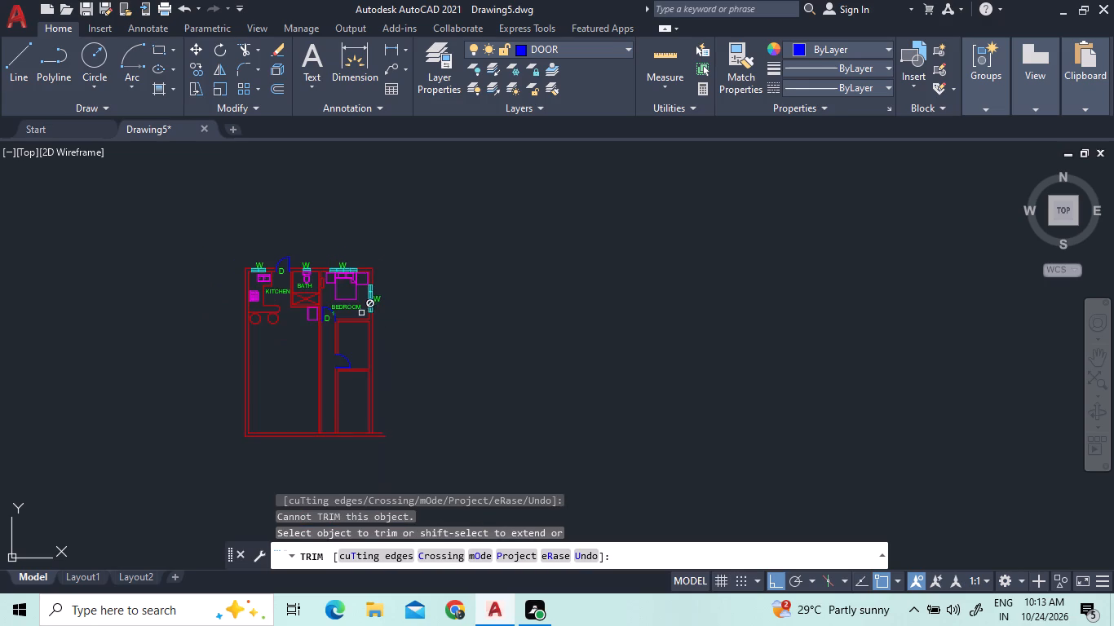
Extend the lower line of the wall below Bedroom 1 west to the outer line of the new room's west wall.
scroll(360, 319, "up", 2)
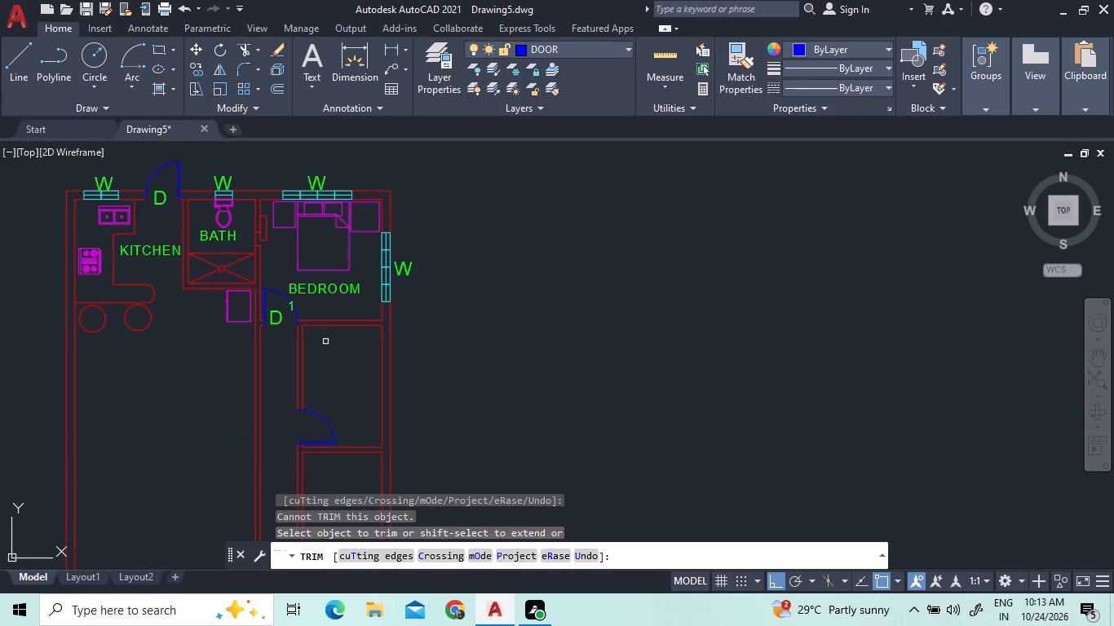
scroll(325, 345, "up", 2)
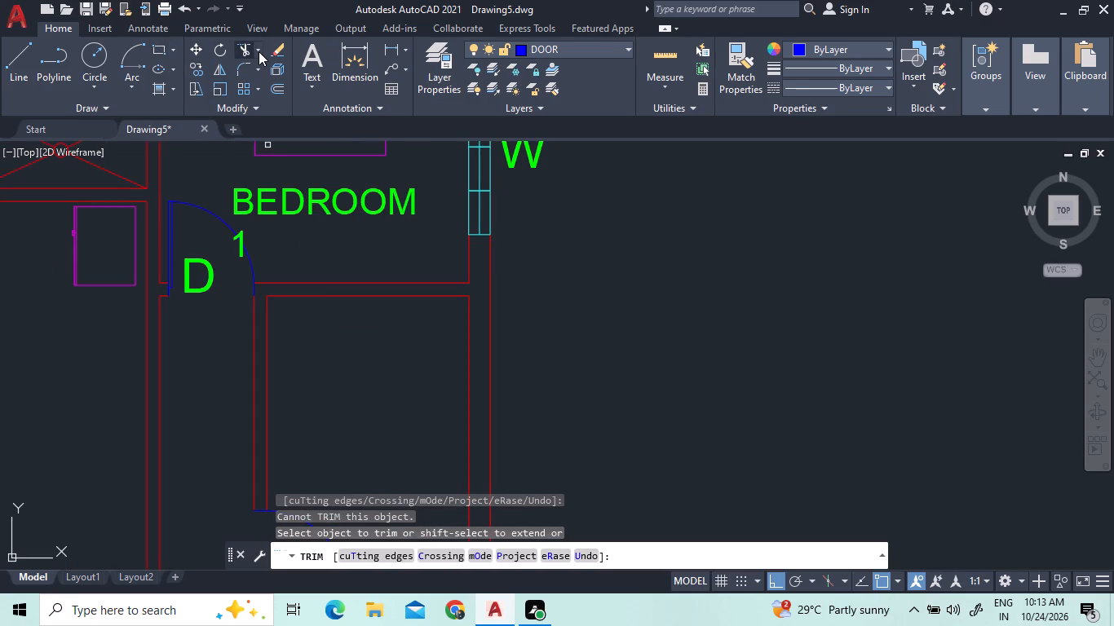
left_click(259, 51)
left_click(272, 100)
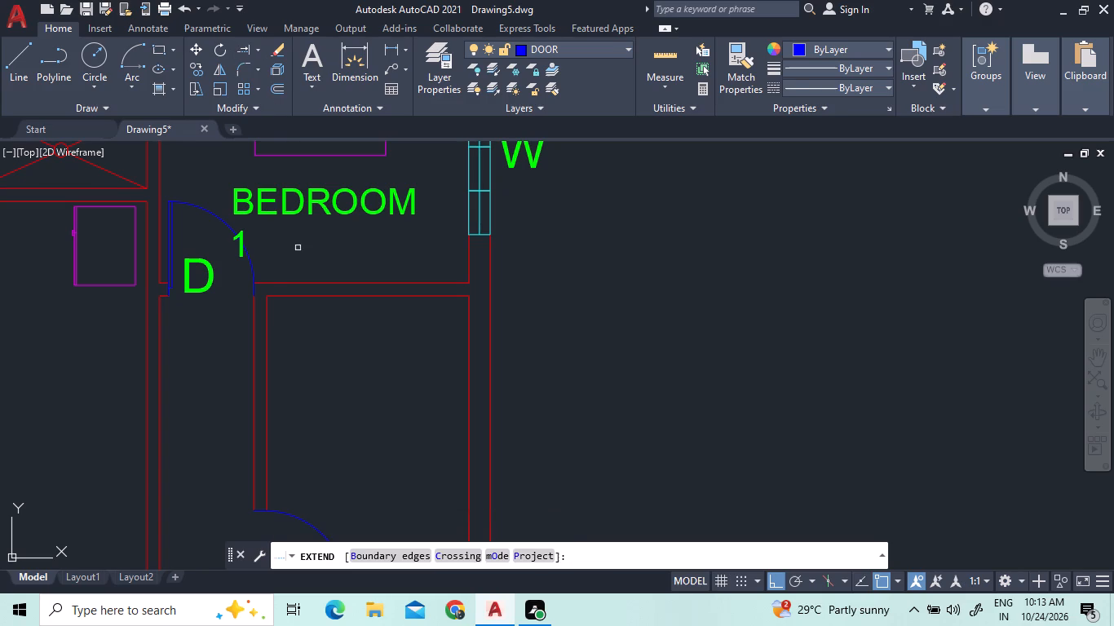
left_click(281, 296)
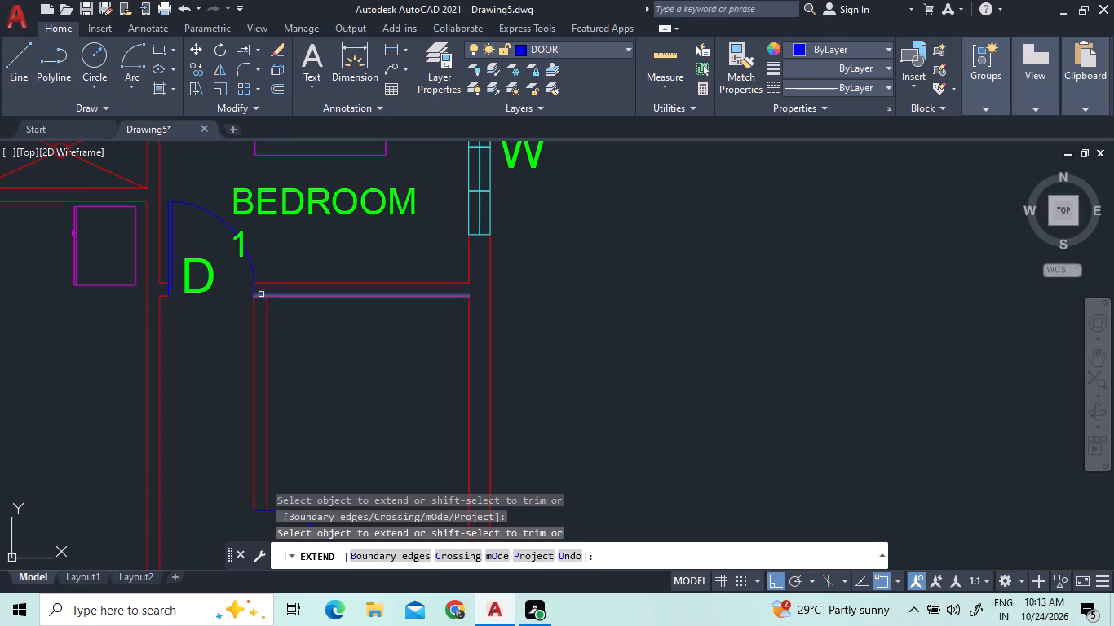
scroll(259, 294, "up", 4)
left_click(245, 303)
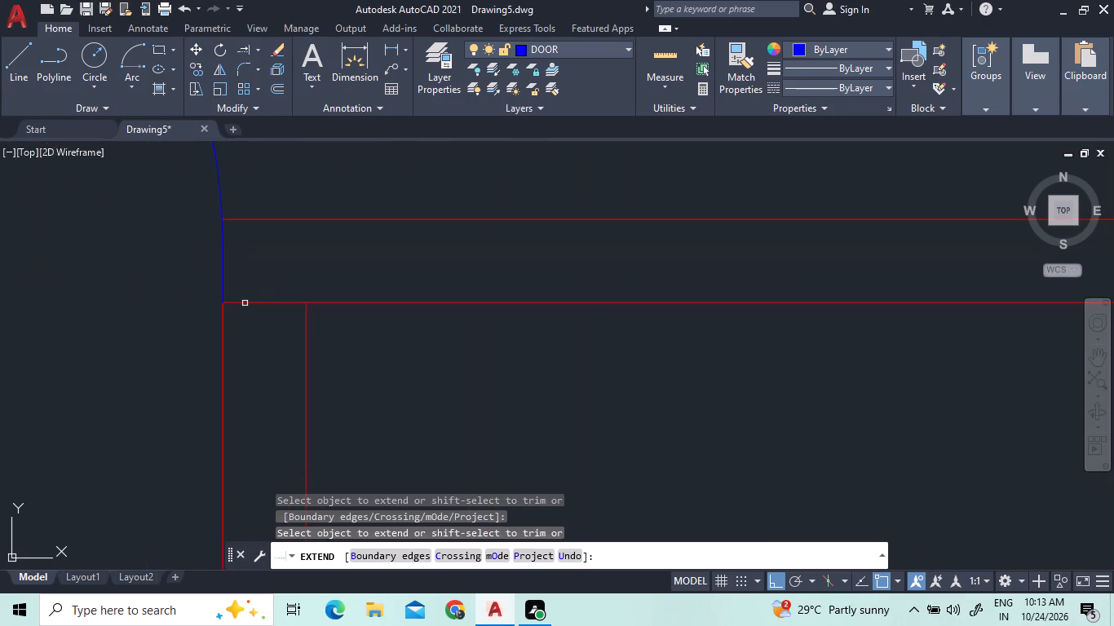
scroll(266, 368, "down", 4)
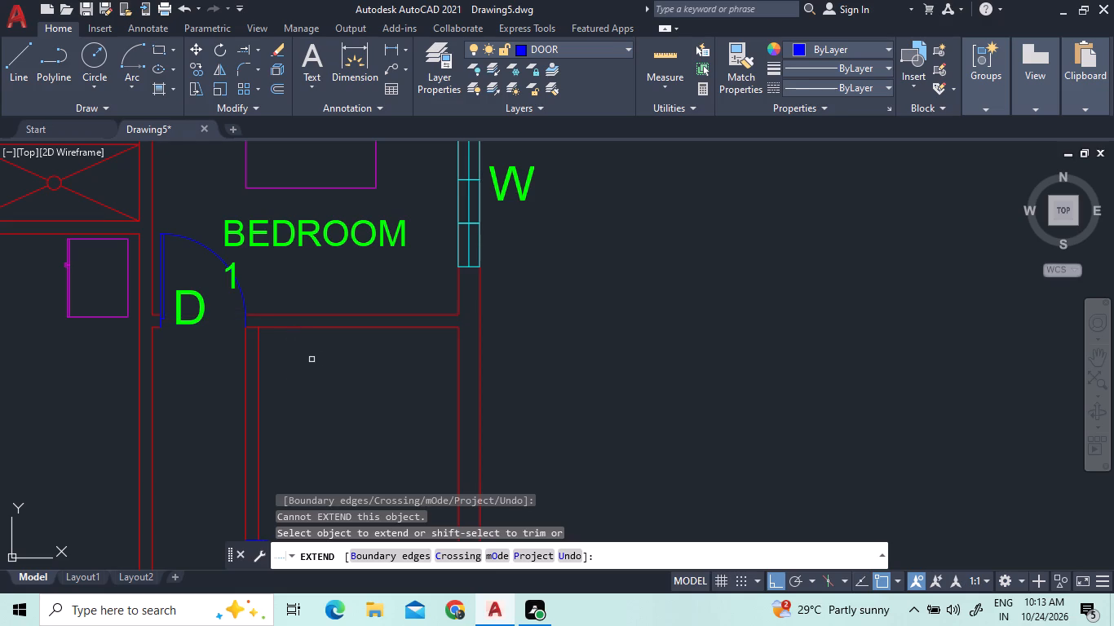
scroll(327, 368, "down", 2)
scroll(316, 483, "up", 3)
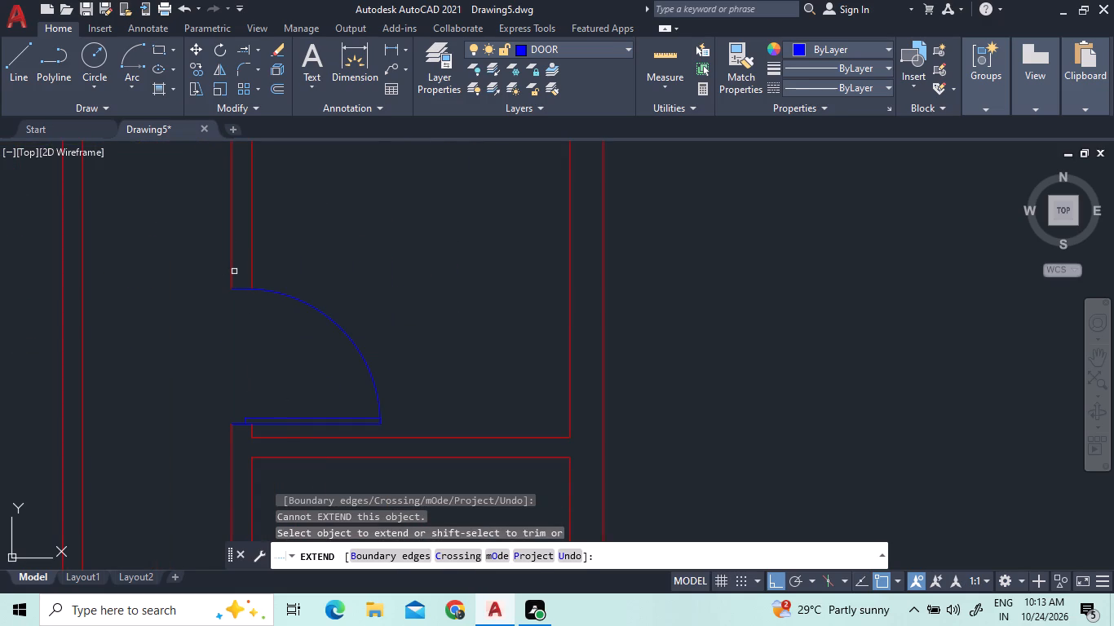
right_click(373, 295)
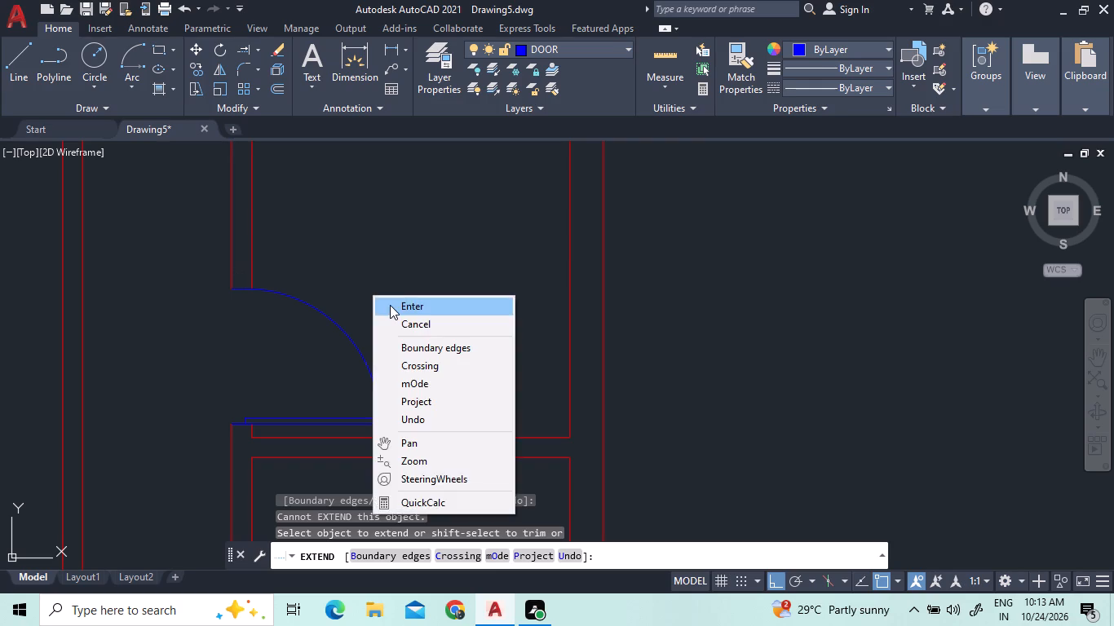
left_click(391, 305)
Extend the outer line of the house's east wall south to the outer line of the south wall.
scroll(393, 293, "down", 2)
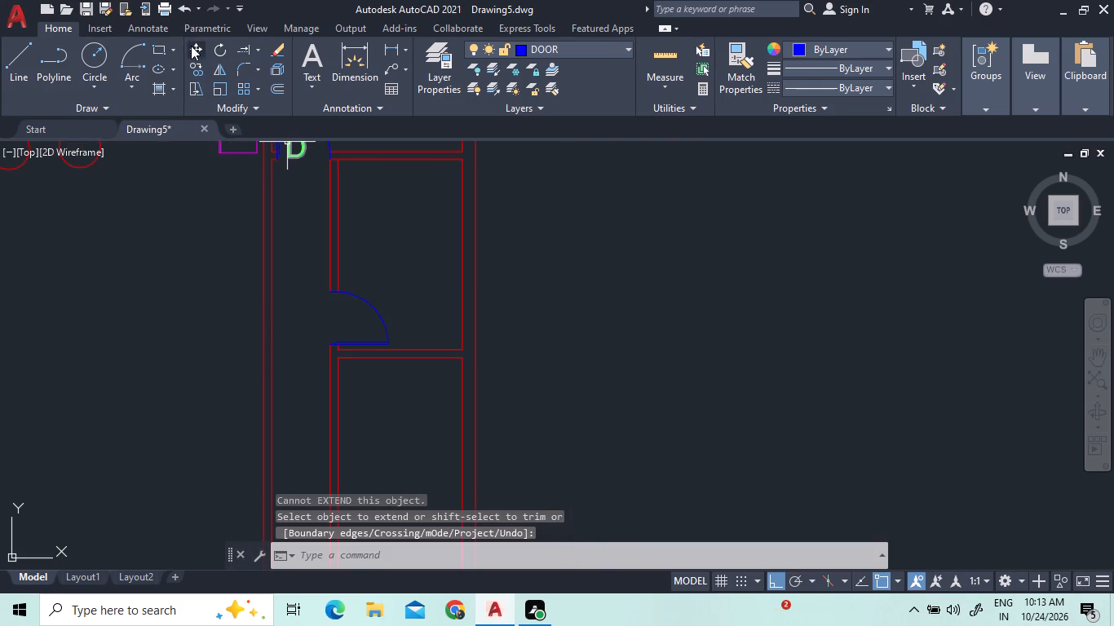
scroll(291, 218, "down", 2)
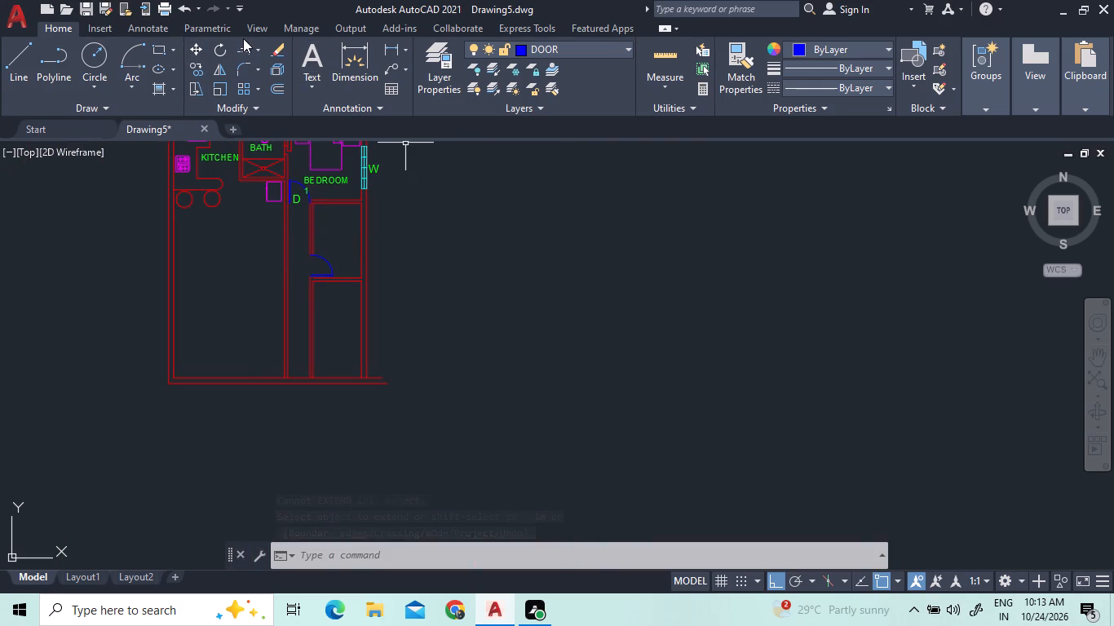
left_click(254, 56)
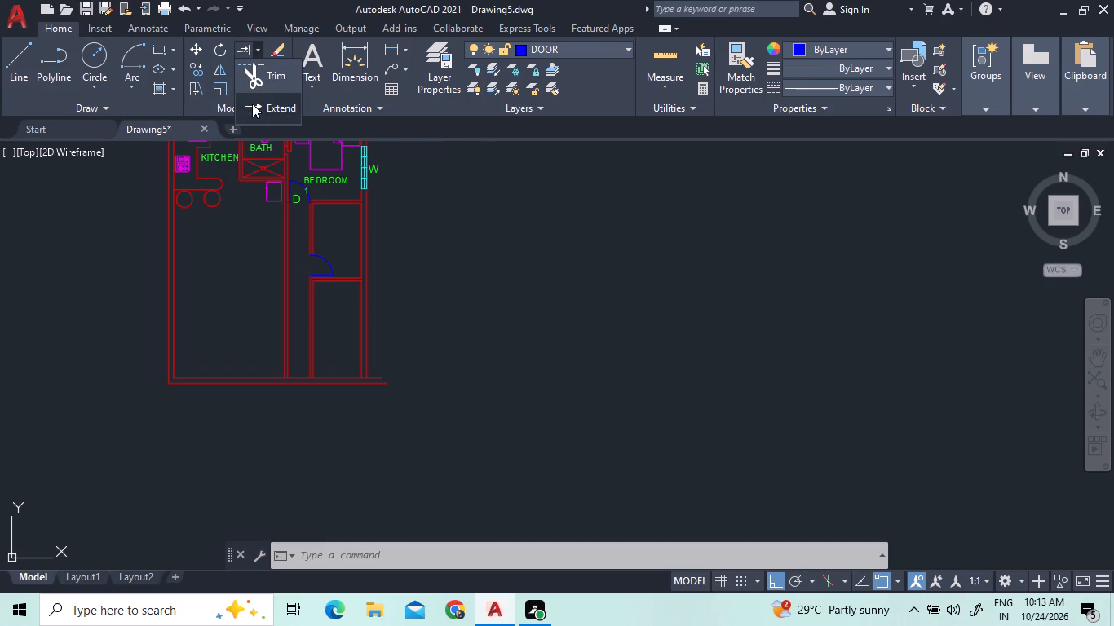
left_click(252, 104)
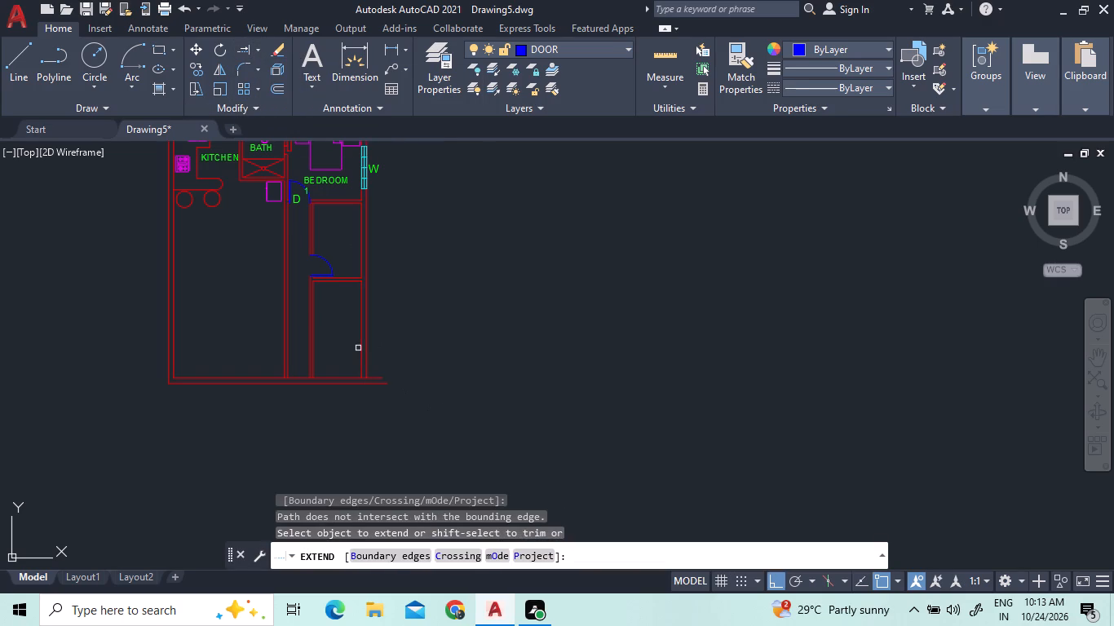
left_click(365, 350)
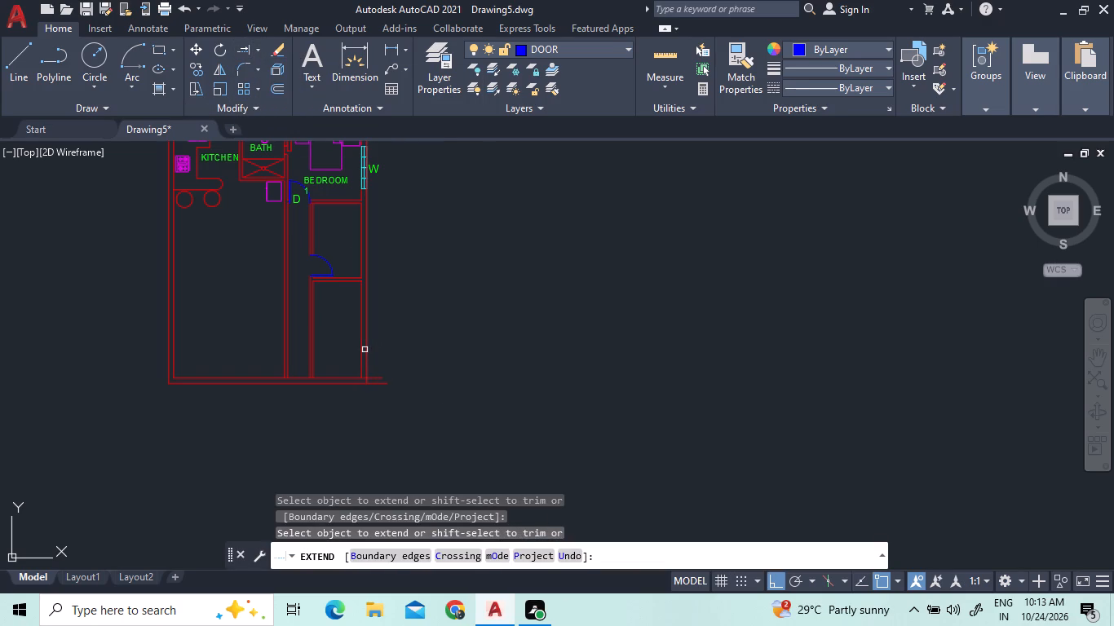
scroll(371, 410, "up", 1)
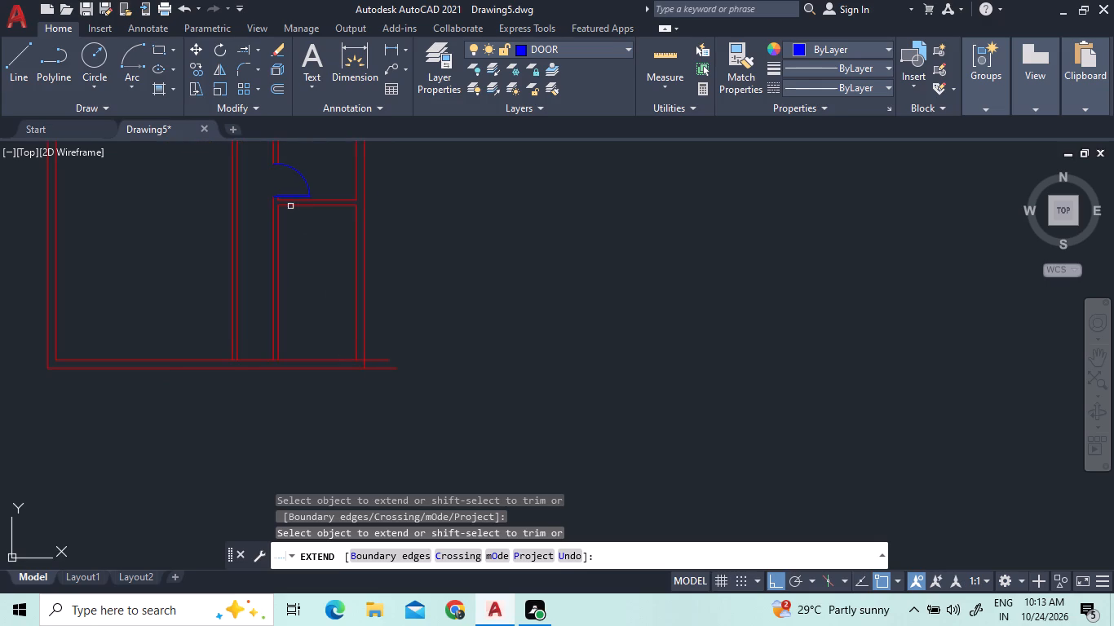
Trim the south wall lines overrunning the east wall and the inner line across the wall thickness at the house's southeast corner.
left_click(255, 49)
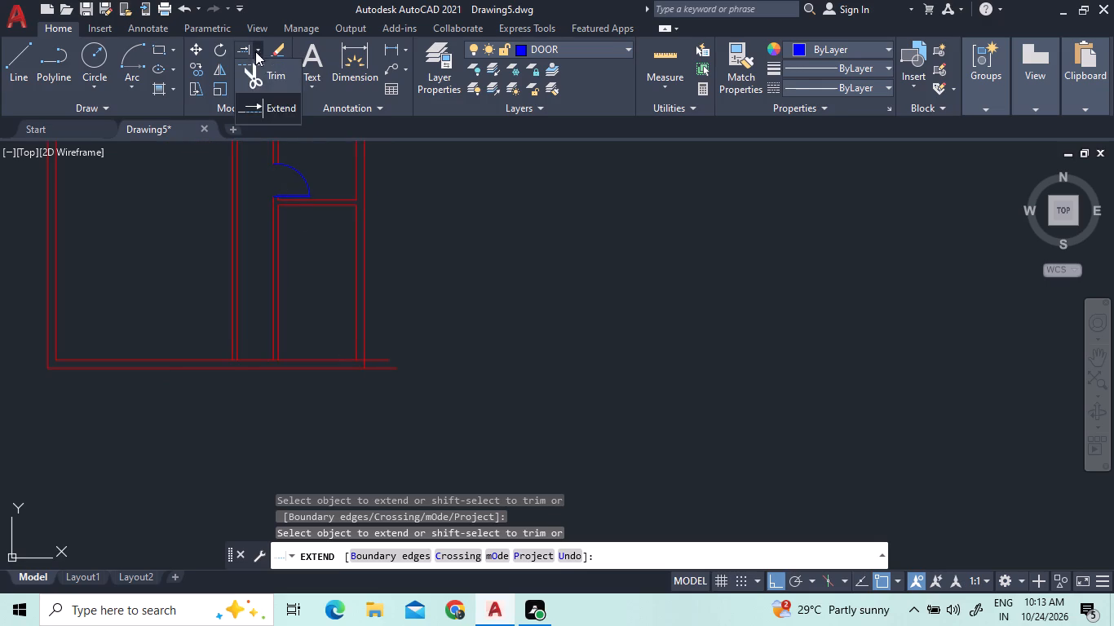
left_click(259, 77)
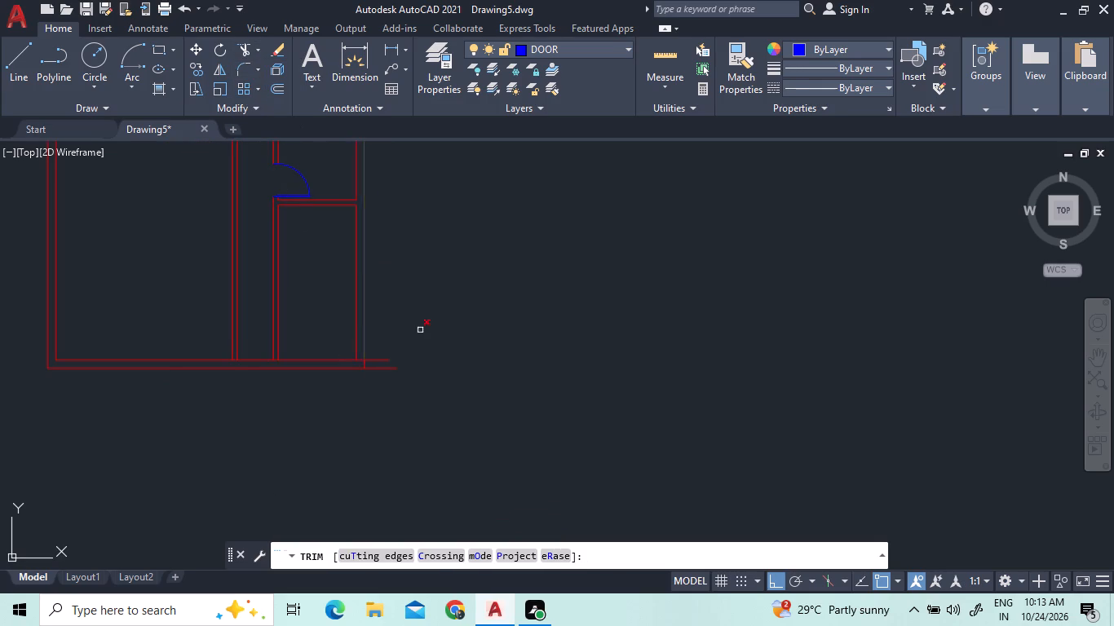
left_click(387, 389)
left_click(383, 350)
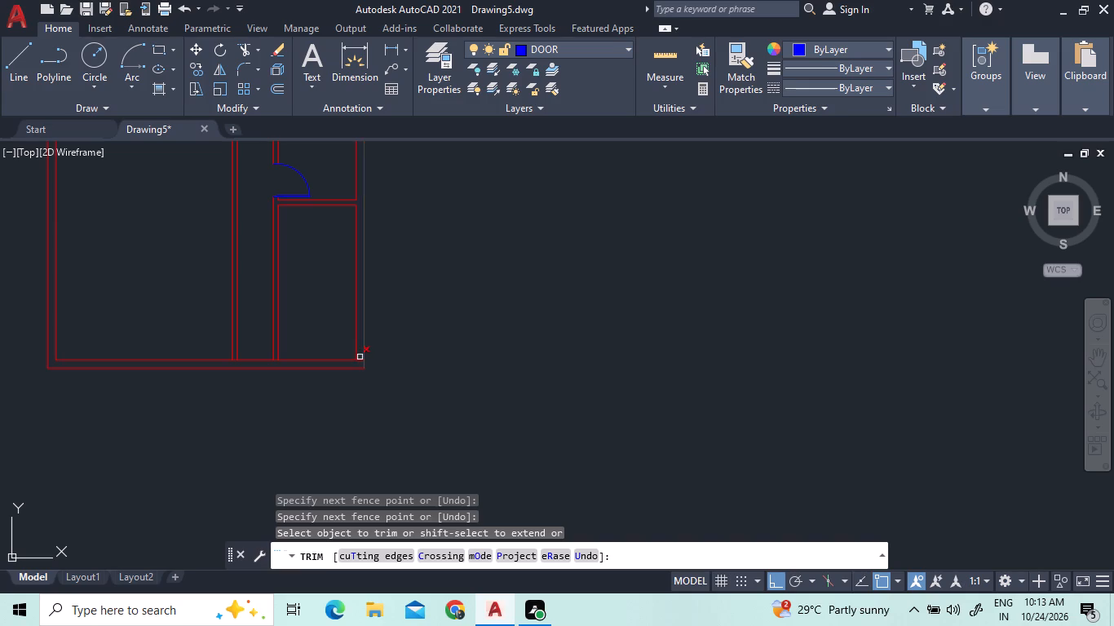
left_click(360, 359)
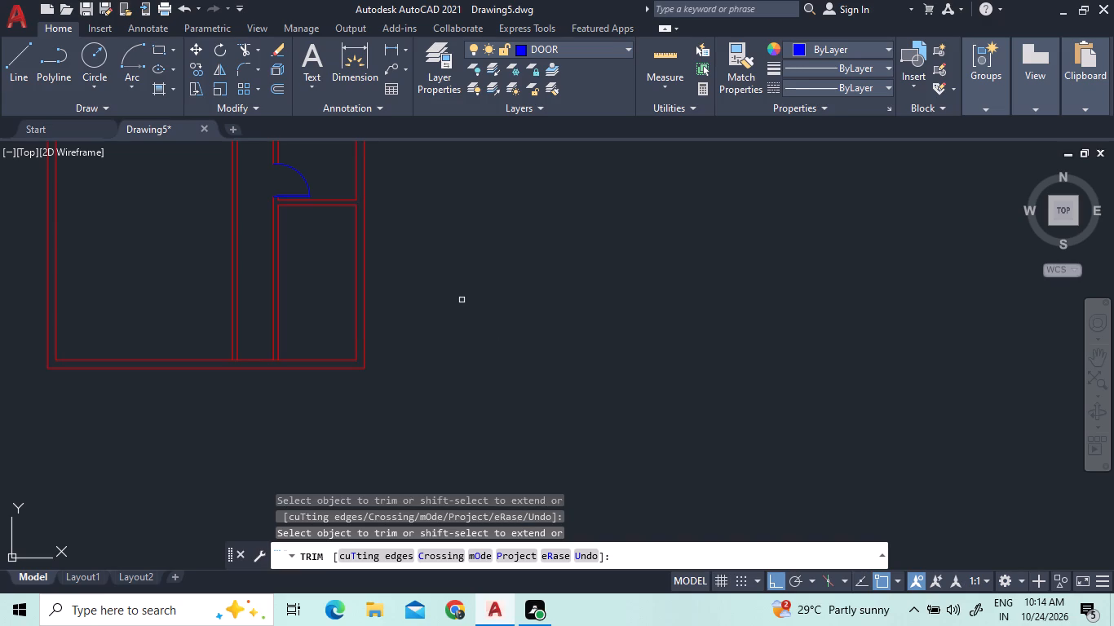
scroll(431, 369, "down", 1)
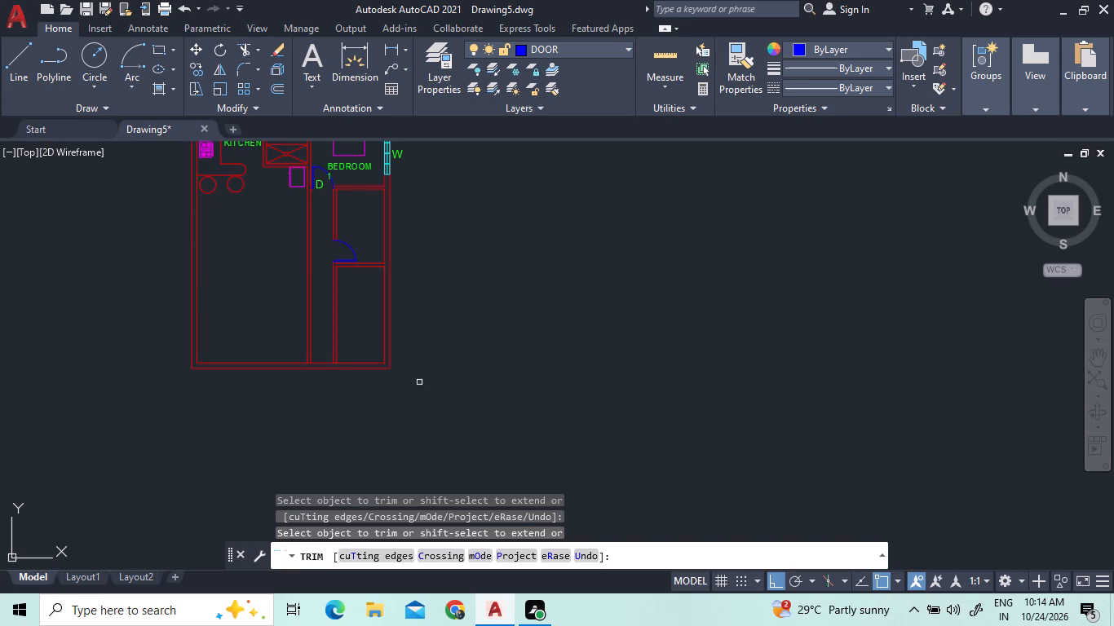
scroll(482, 362, "down", 2)
scroll(440, 279, "up", 3)
scroll(488, 364, "up", 2)
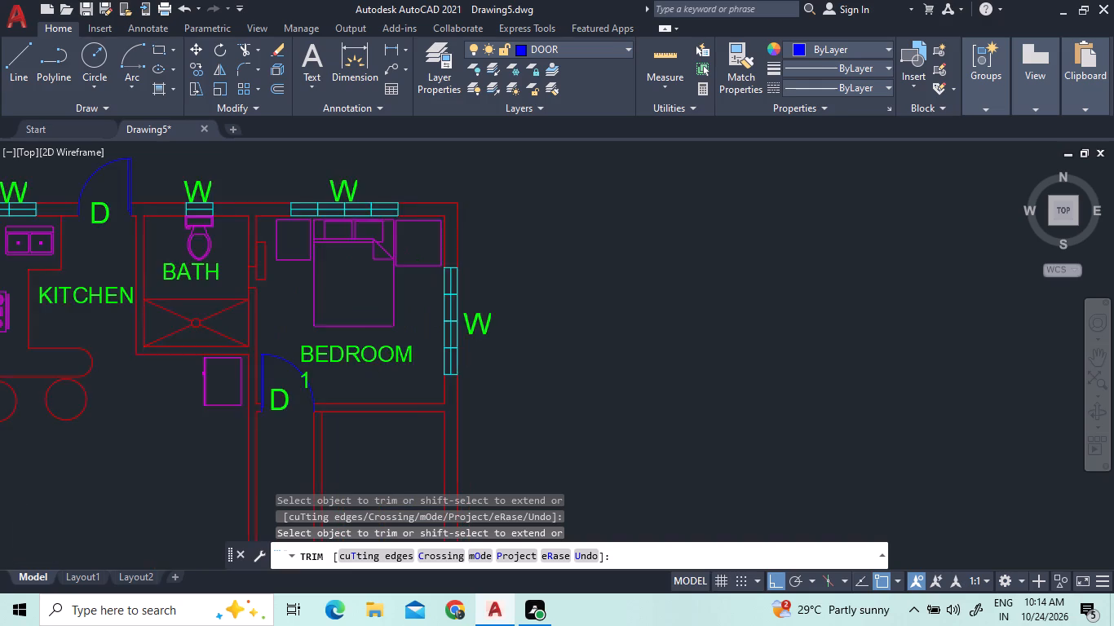
scroll(538, 313, "down", 2)
right_click(534, 311)
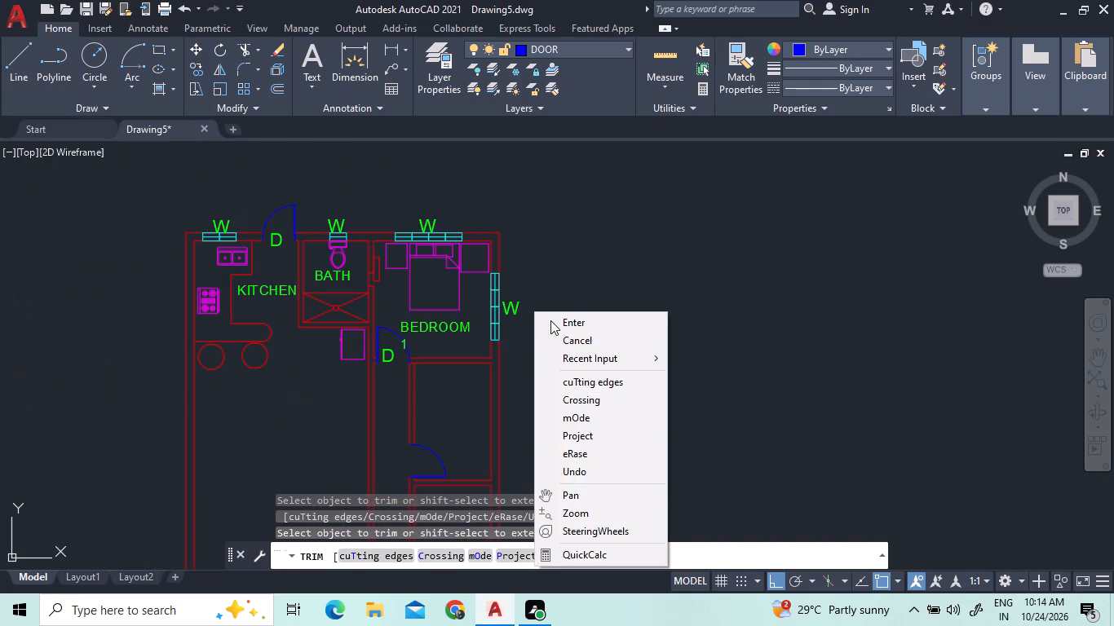
left_click(551, 320)
Copy Bedroom 1's east window with its W label from its south-end midpoint down the east wall to the new room.
scroll(494, 328, "up", 2)
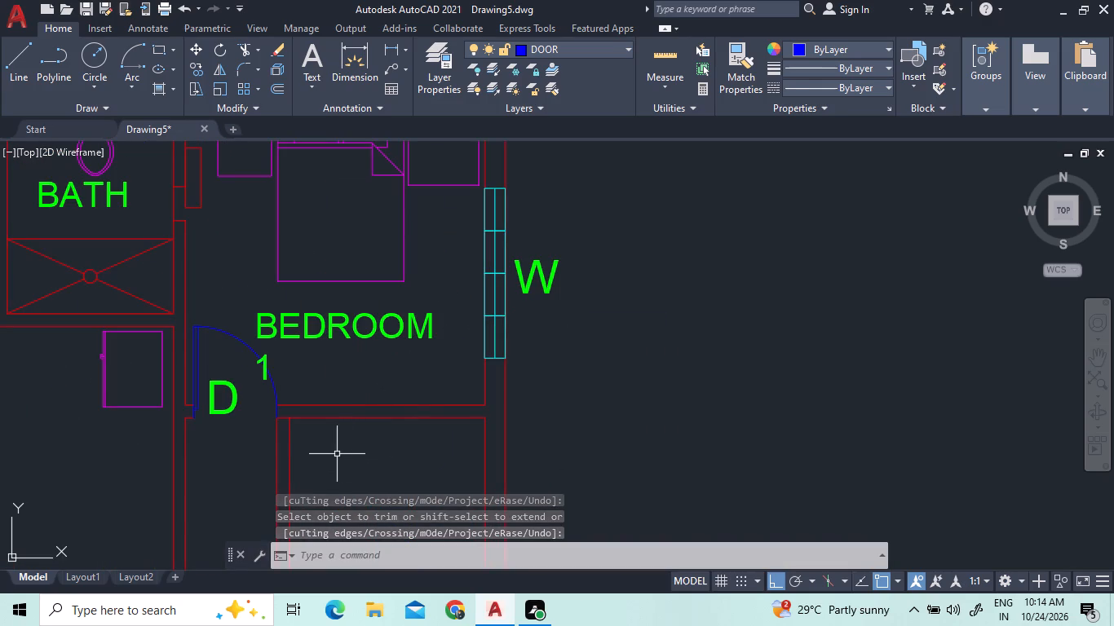
scroll(501, 364, "up", 2)
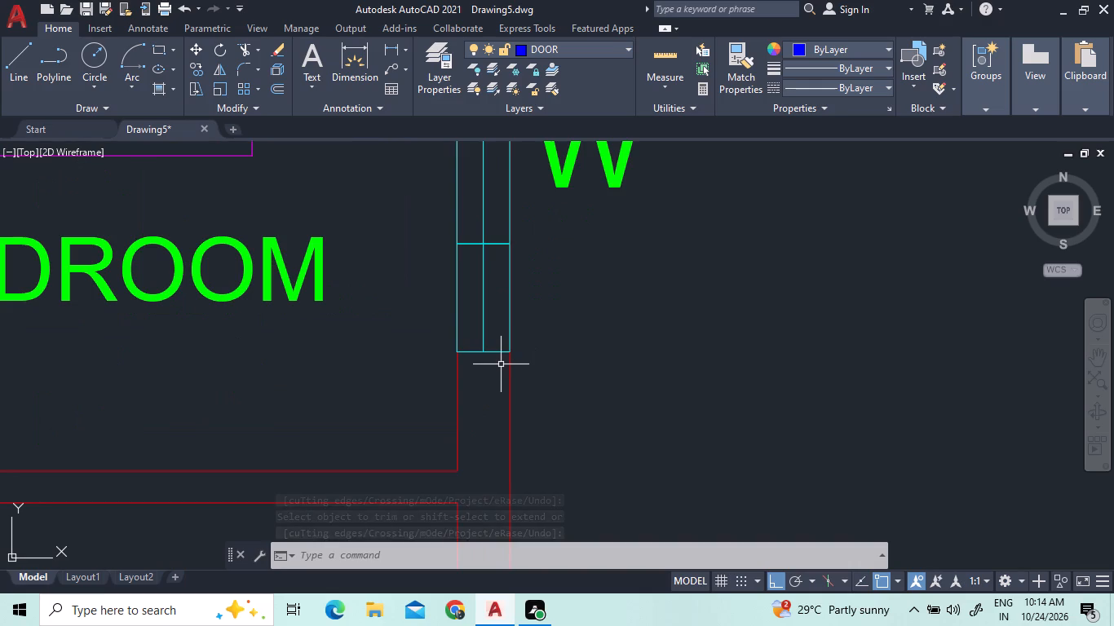
scroll(500, 371, "down", 2)
left_click(500, 371)
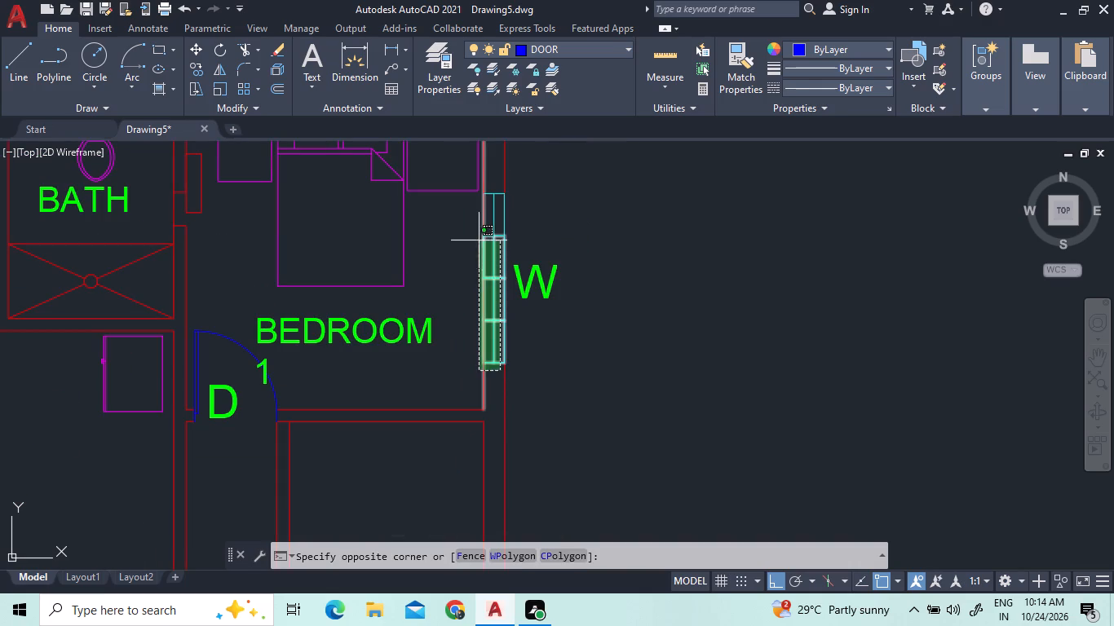
left_click(492, 200)
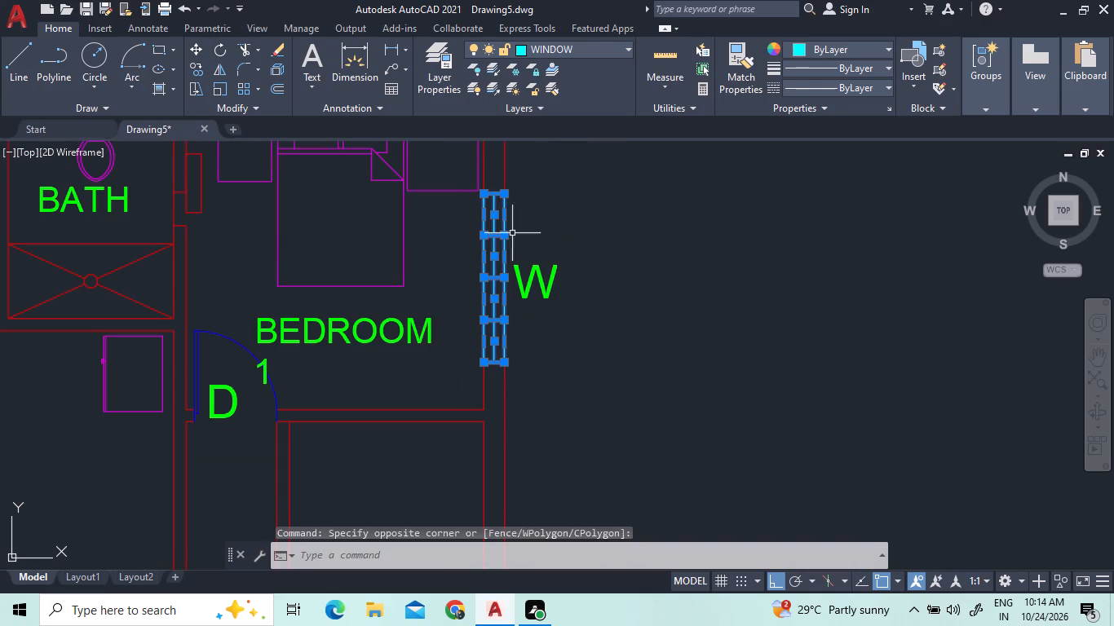
left_click(542, 279)
right_click(548, 227)
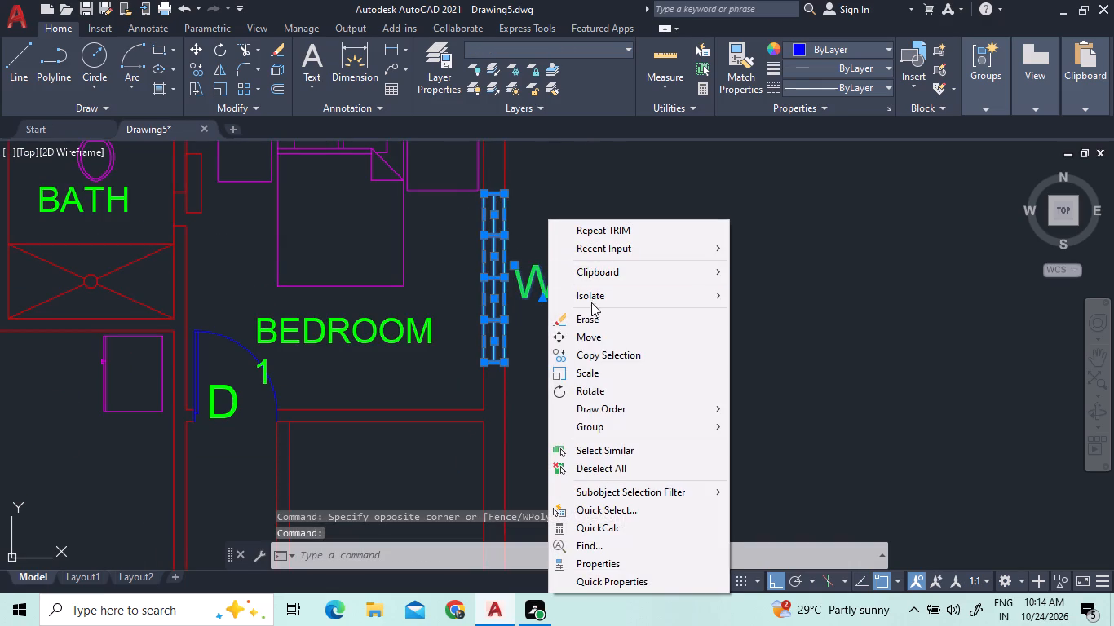
left_click(596, 359)
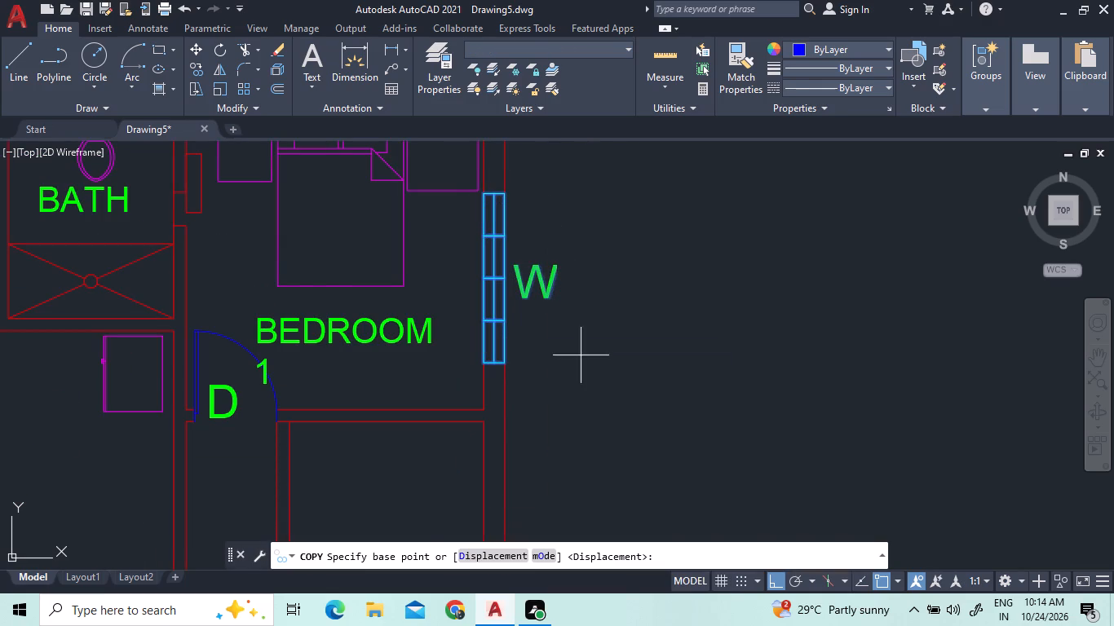
scroll(587, 335, "down", 3)
scroll(593, 492, "up", 3)
scroll(590, 492, "down", 1)
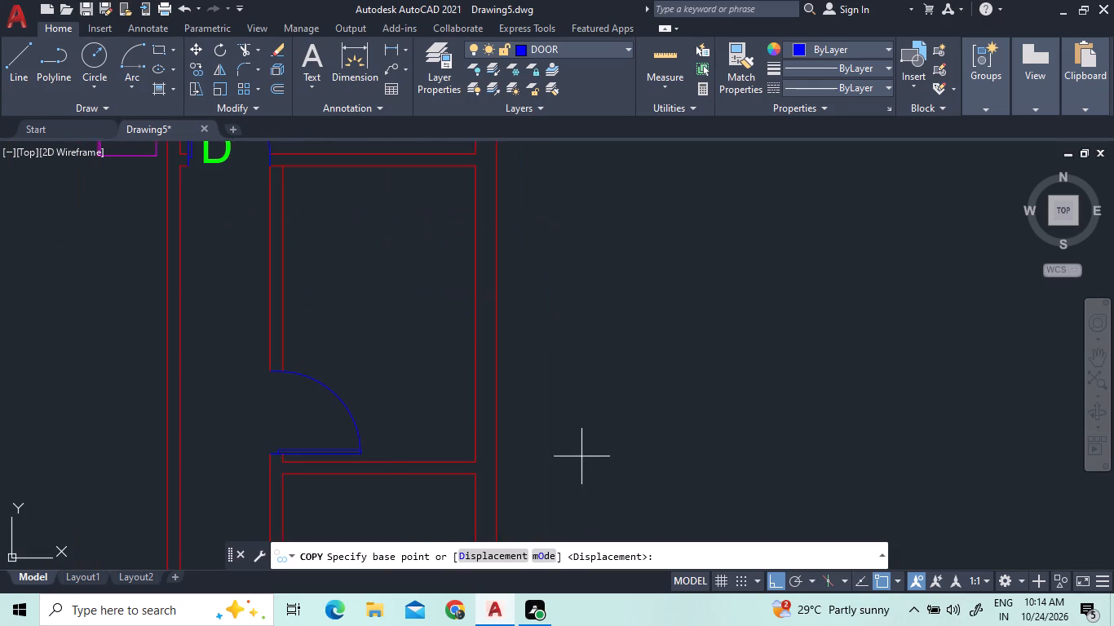
scroll(574, 430, "down", 1)
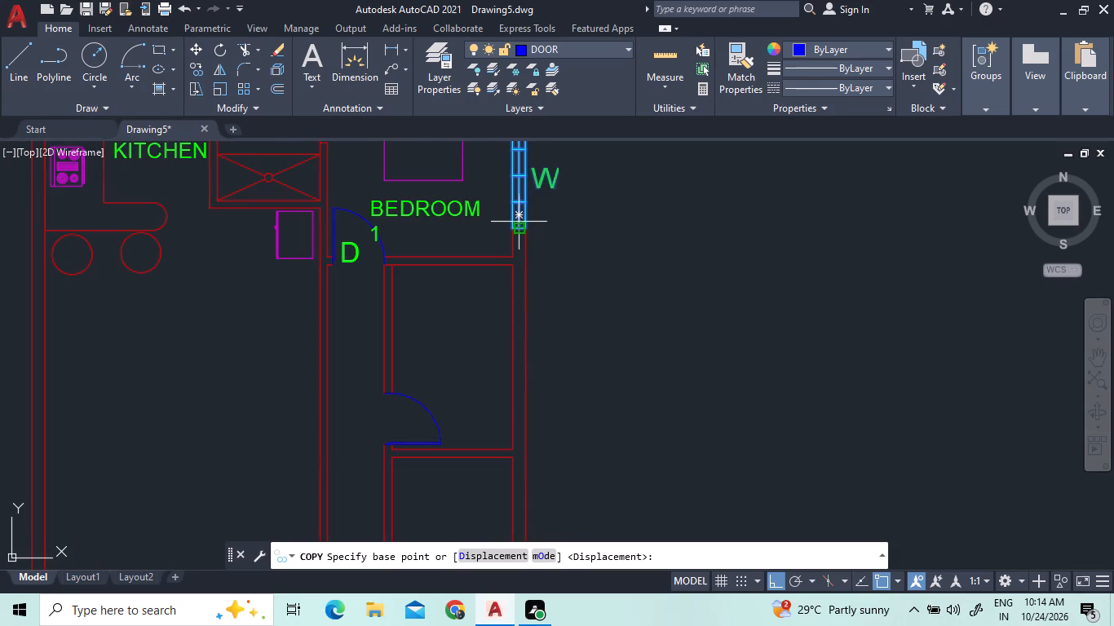
scroll(519, 227, "up", 3)
left_click(515, 230)
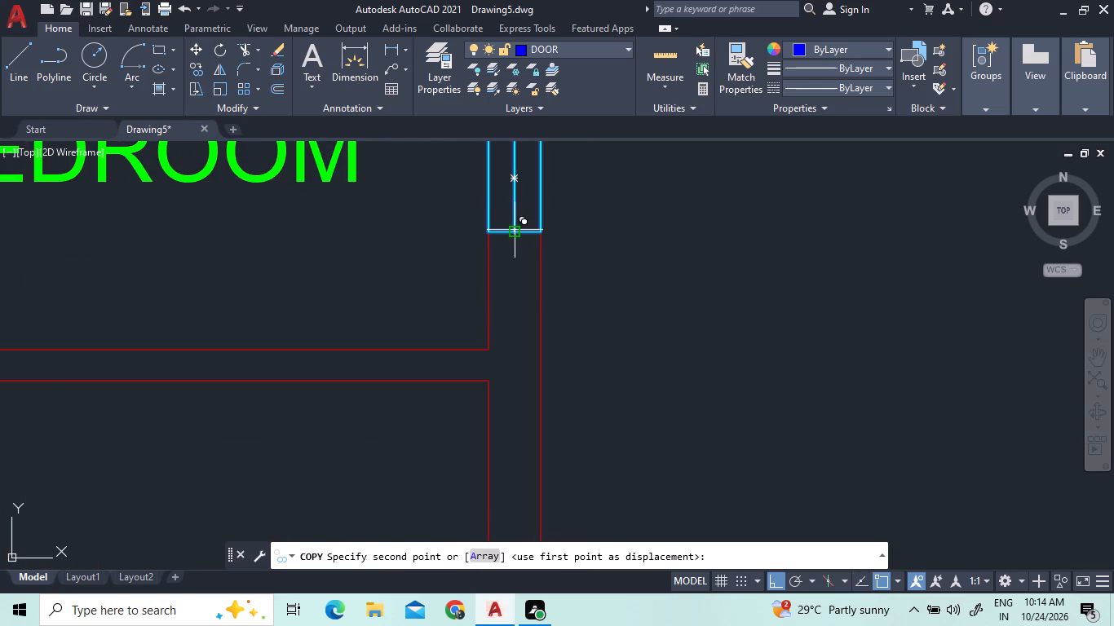
scroll(515, 321, "down", 5)
scroll(515, 350, "up", 3)
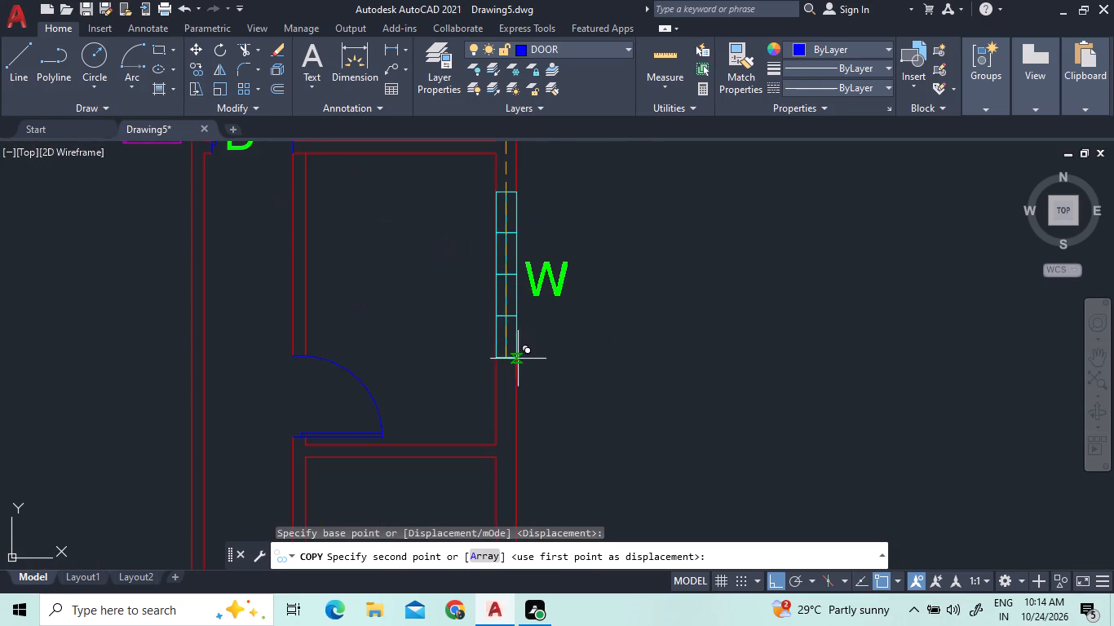
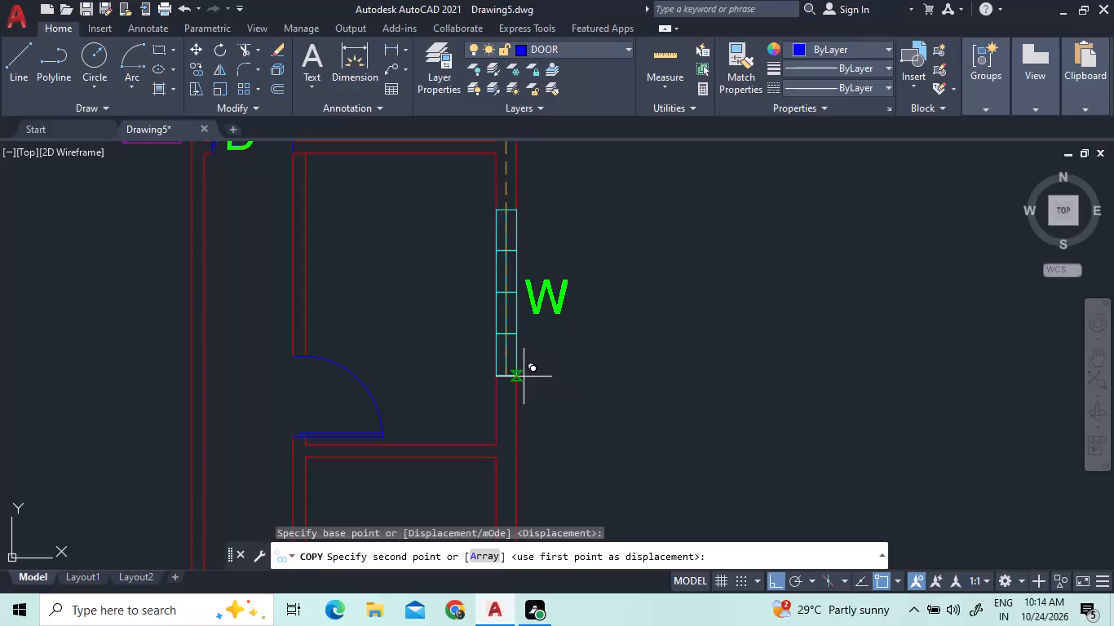
Place the copy of the window and its W label on the east wall of the room below Bedroom 1.
left_click(524, 377)
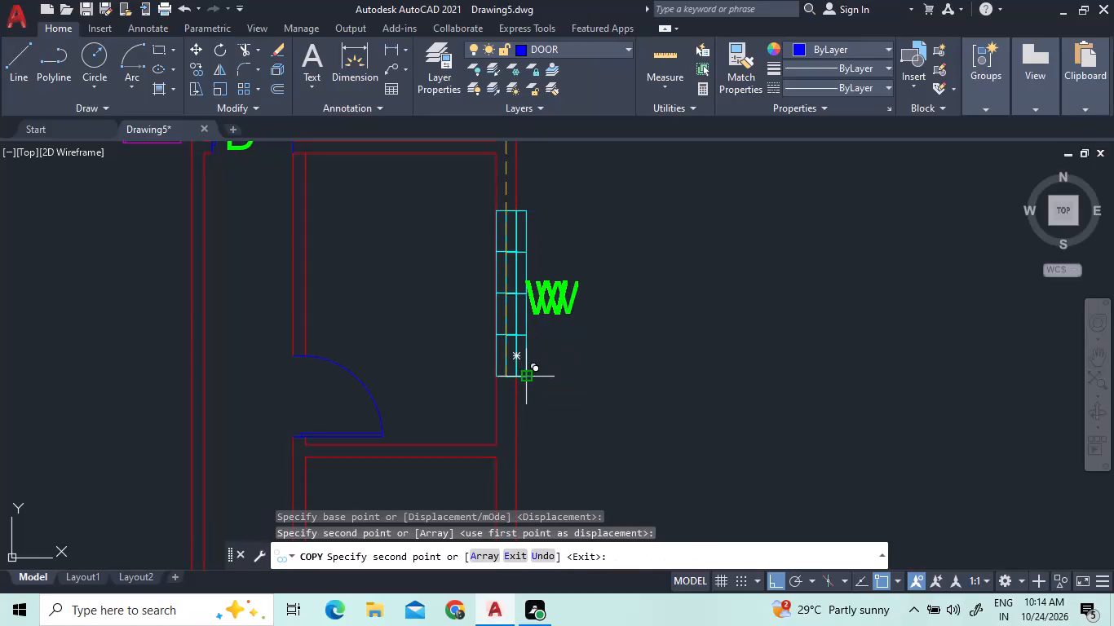
right_click(689, 382)
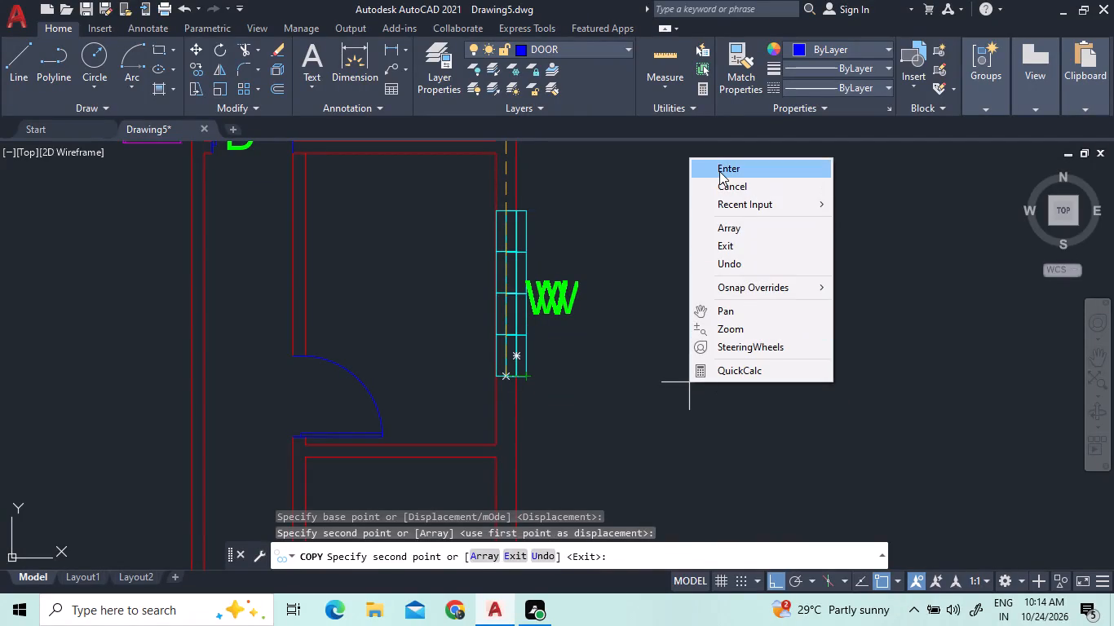
left_click(719, 171)
Move the new room's window with its W label west so it fits between the east wall's inner and outer lines.
scroll(500, 302, "up", 1)
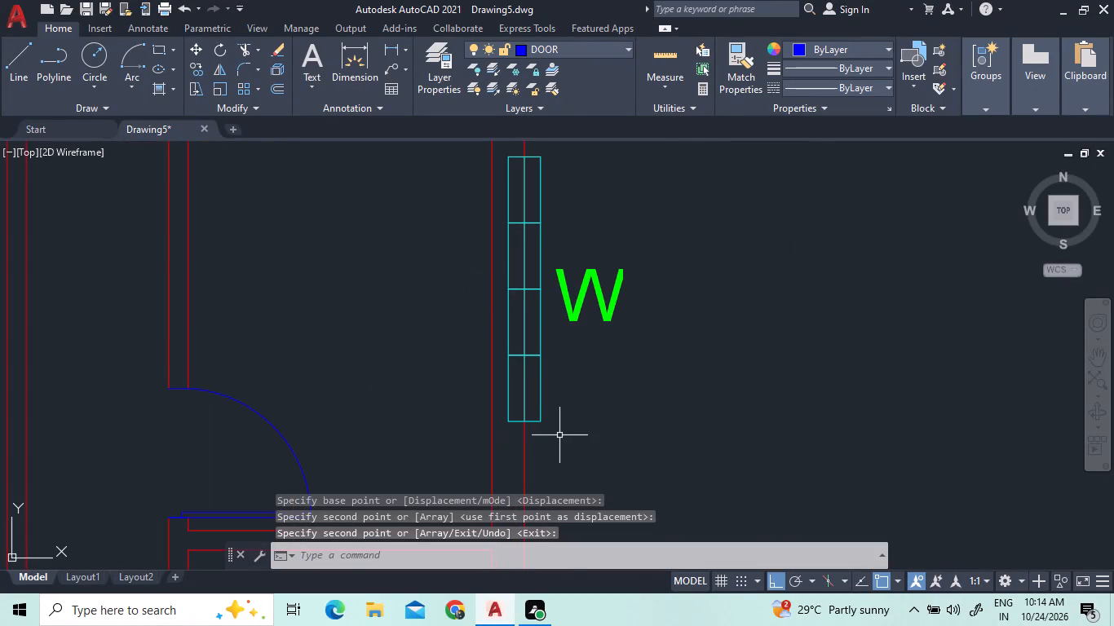
left_click(559, 430)
left_click(531, 209)
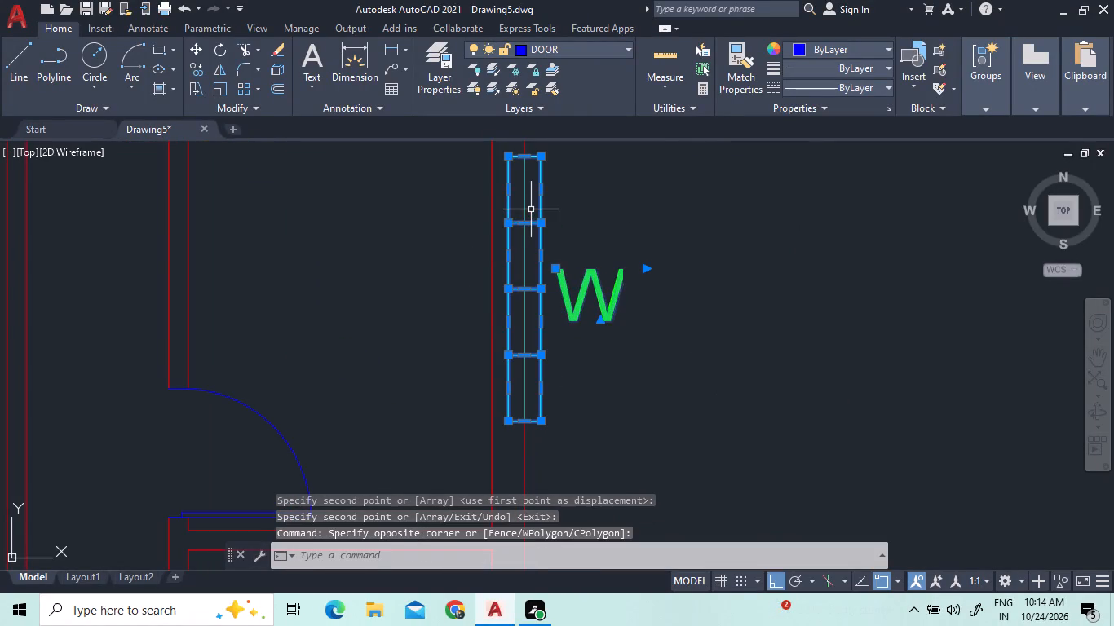
left_click(525, 202)
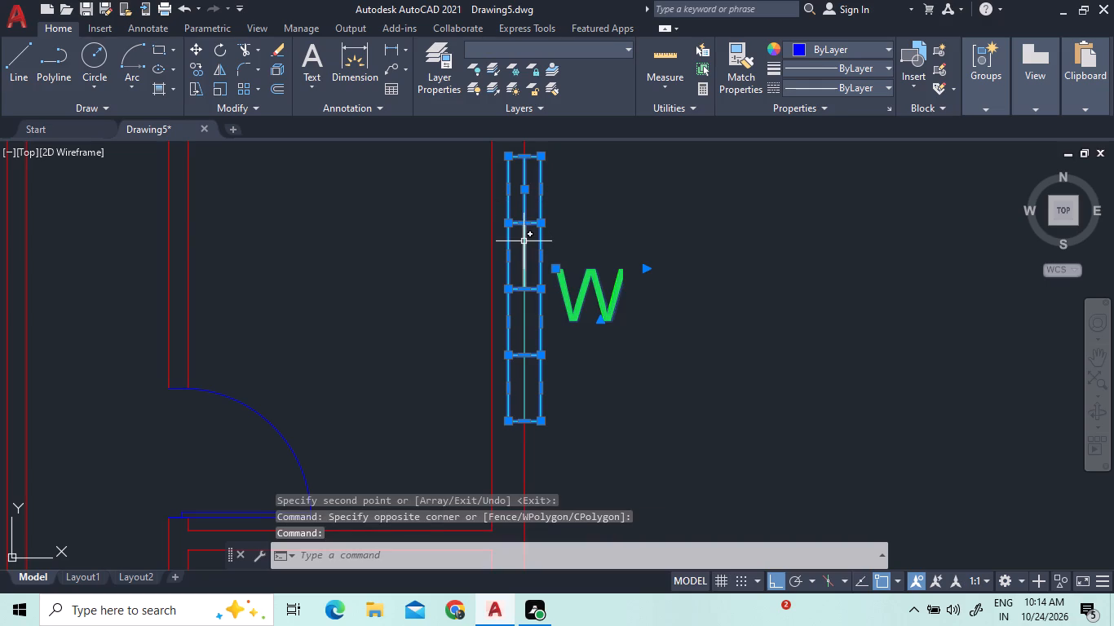
left_click(524, 241)
left_click(524, 315)
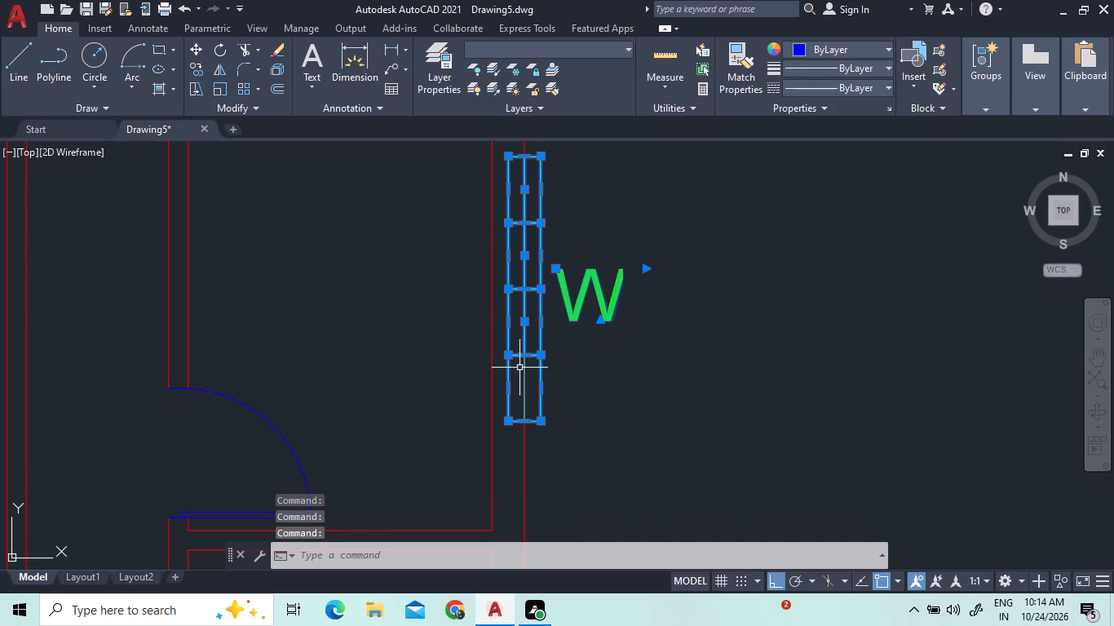
left_click(523, 373)
right_click(656, 350)
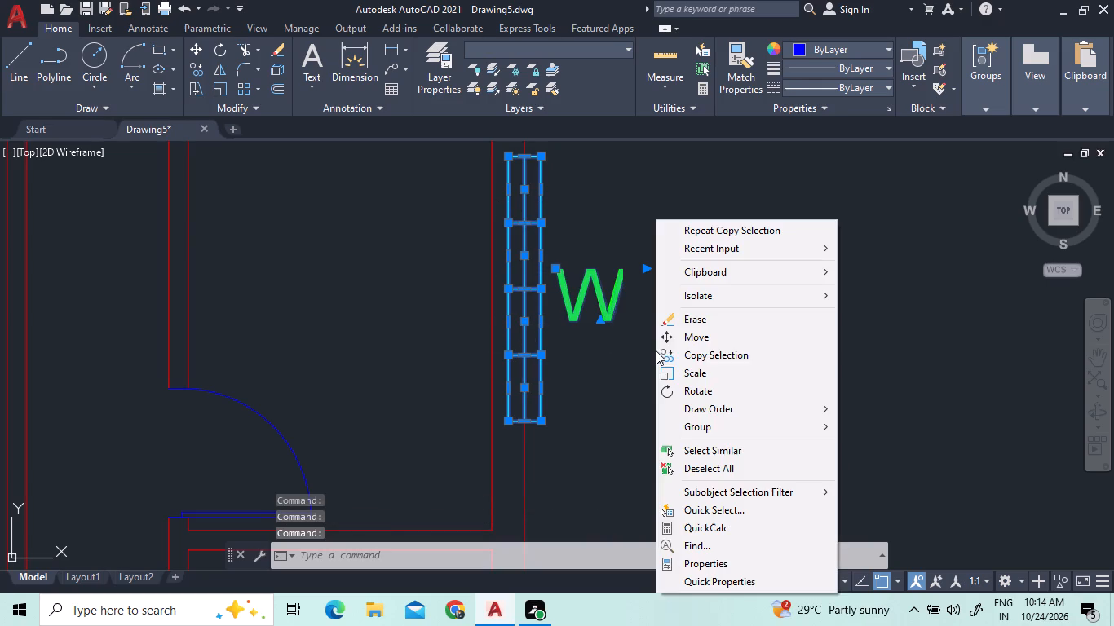
left_click(673, 335)
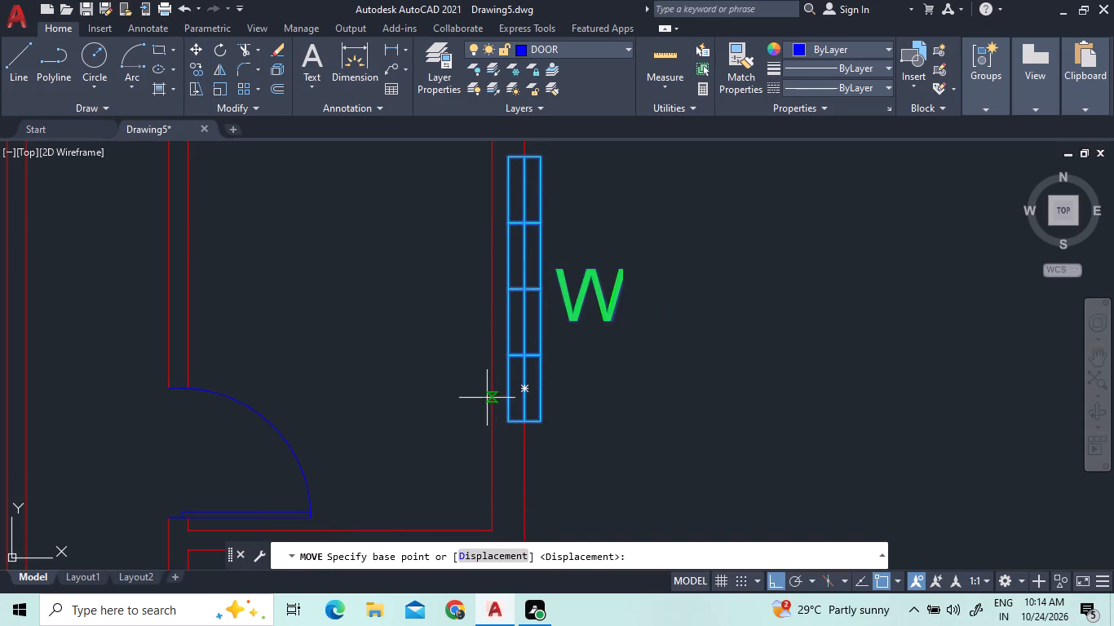
left_click(506, 421)
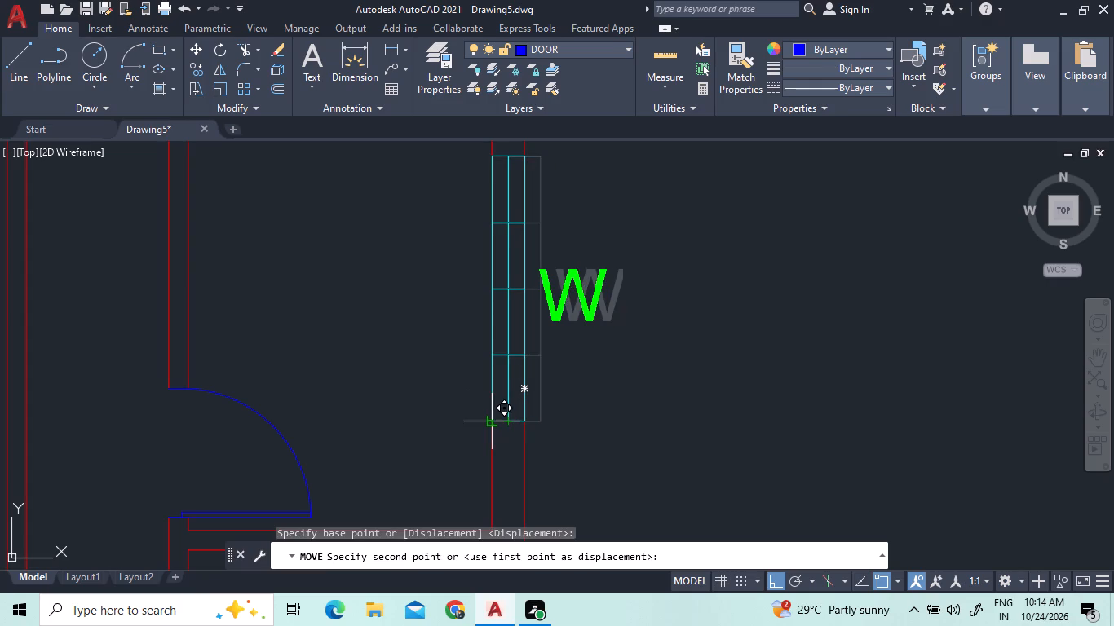
left_click(494, 419)
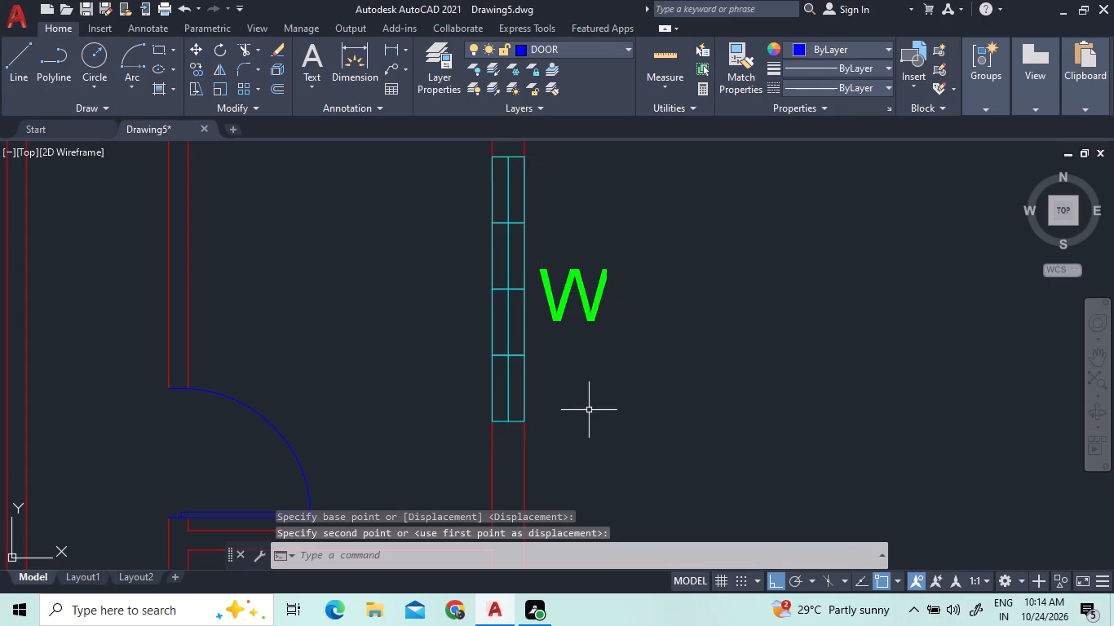
Copy Bedroom 1's bed and both bedside tables to the empty area east of the house, with ortho off.
scroll(602, 408, "down", 2)
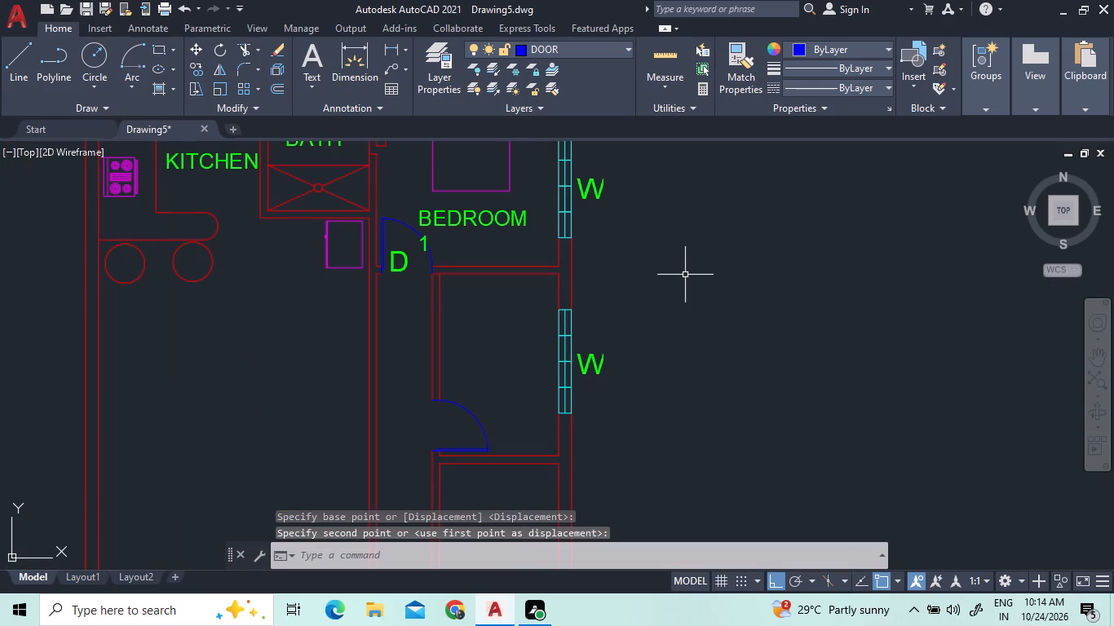
scroll(686, 311, "down", 2)
scroll(619, 210, "up", 3)
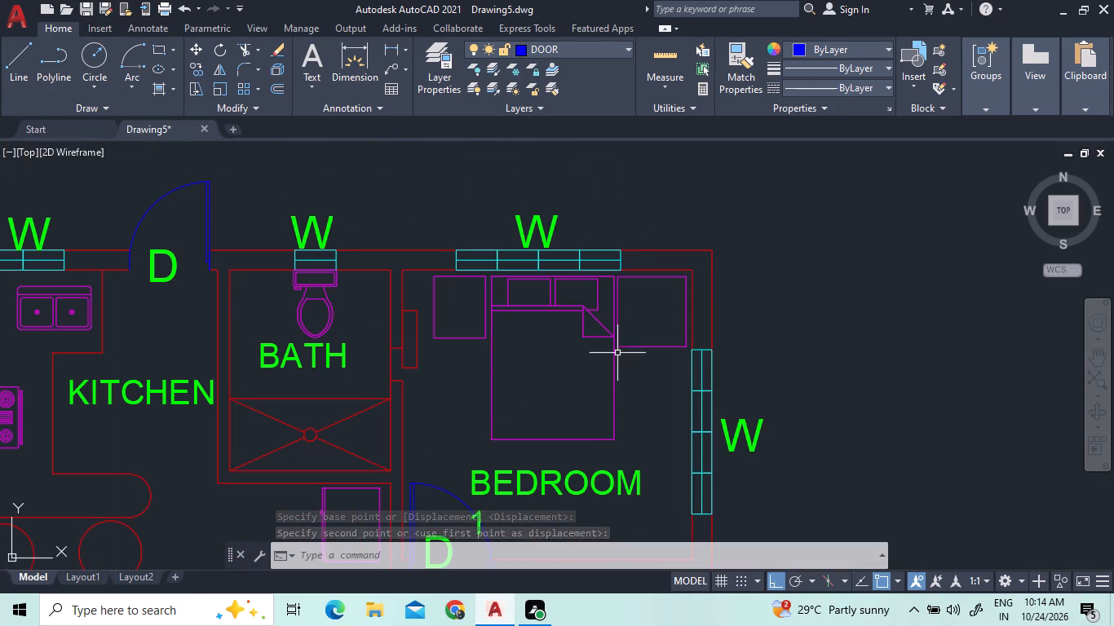
left_click(648, 407)
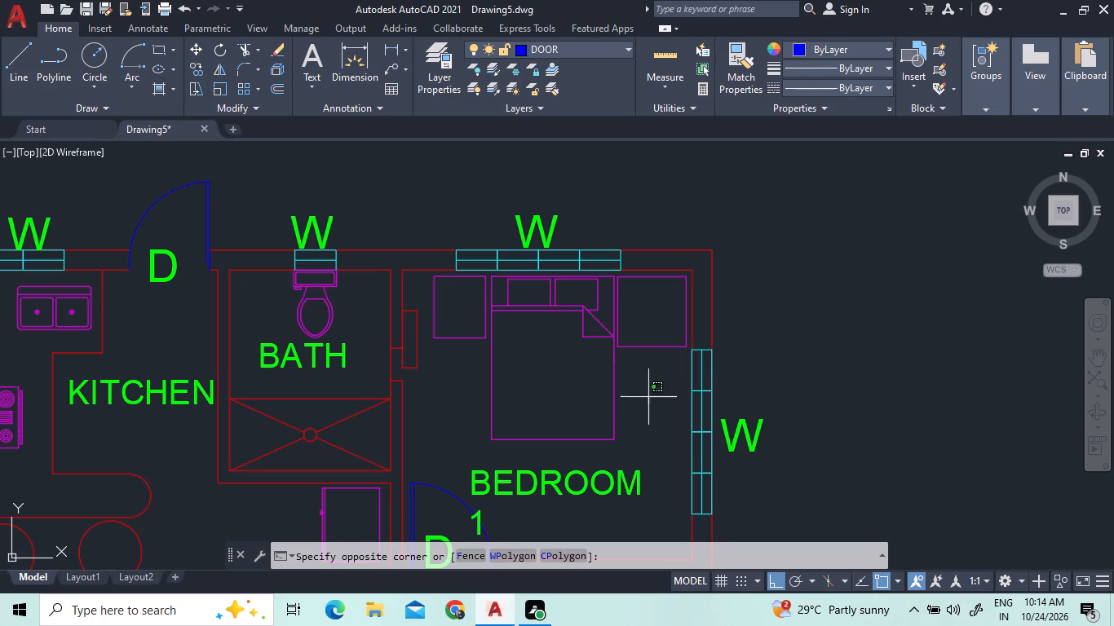
left_click(464, 289)
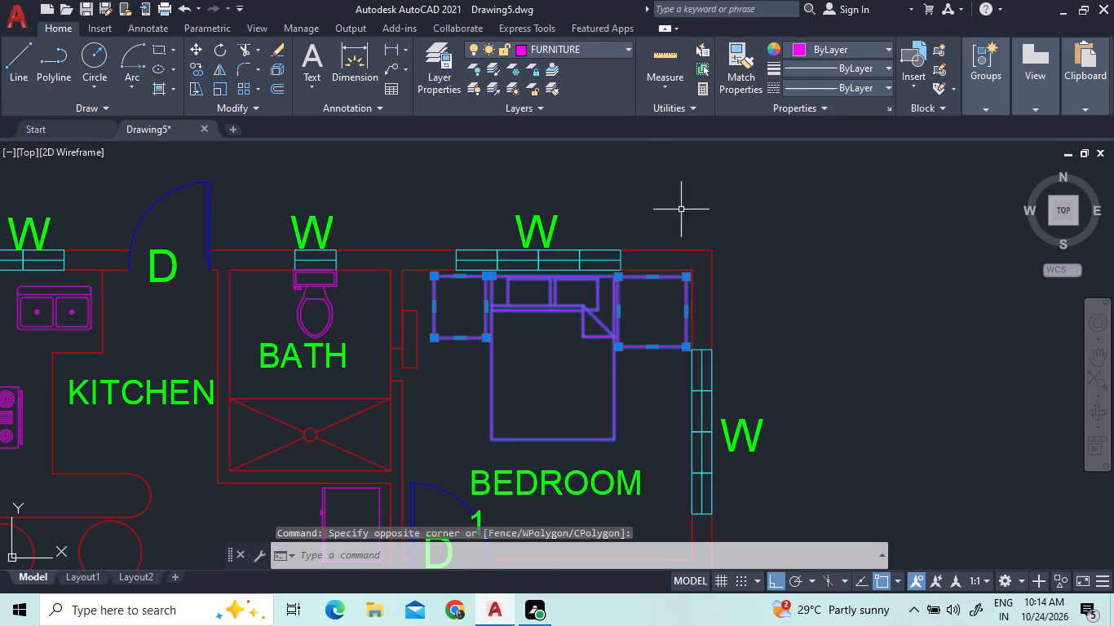
right_click(661, 184)
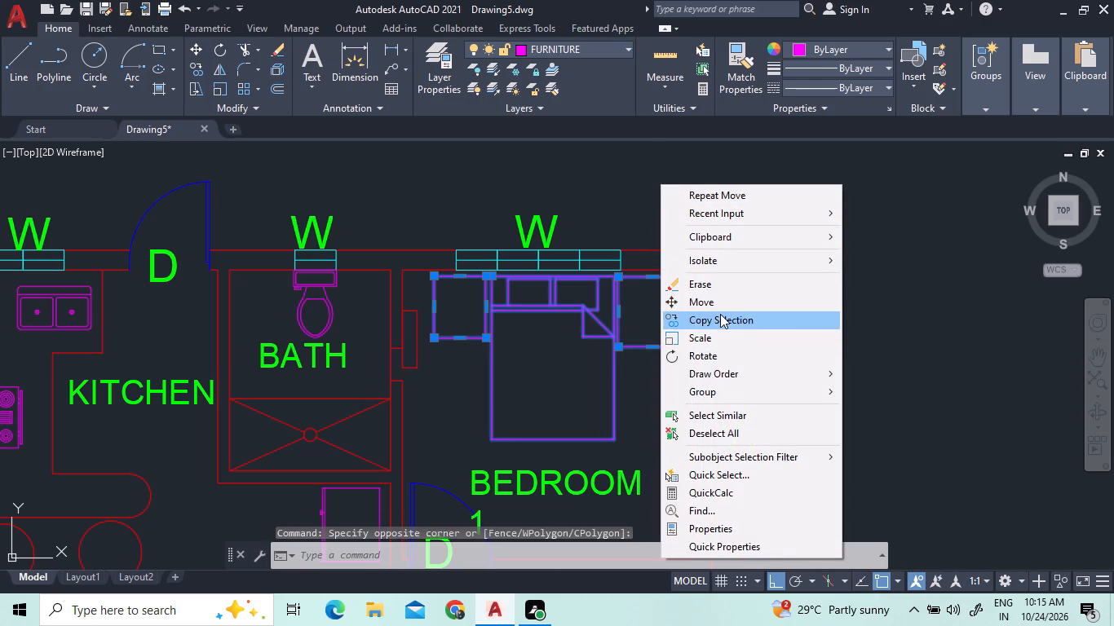
left_click(720, 314)
left_click(547, 349)
scroll(585, 272, "down", 4)
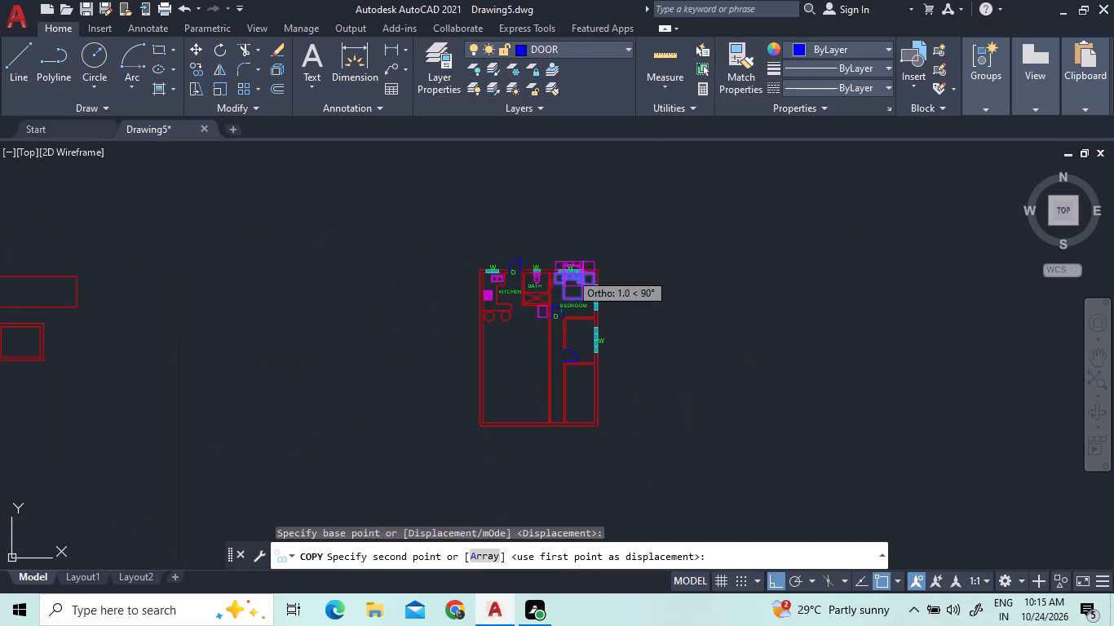
scroll(656, 324, "up", 3)
scroll(644, 342, "down", 2)
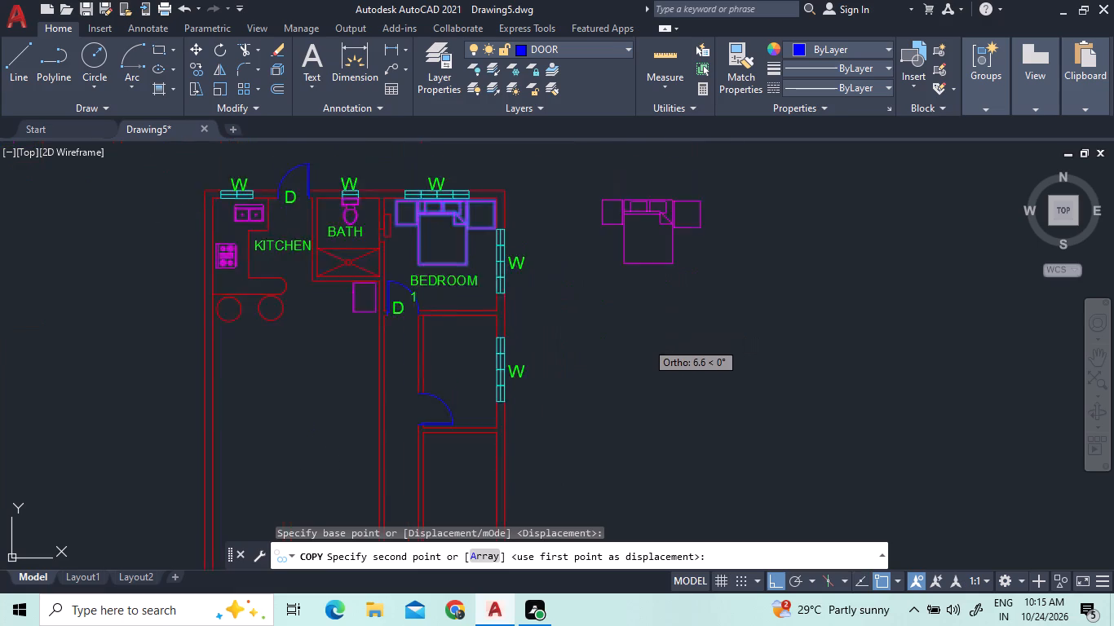
key("F8")
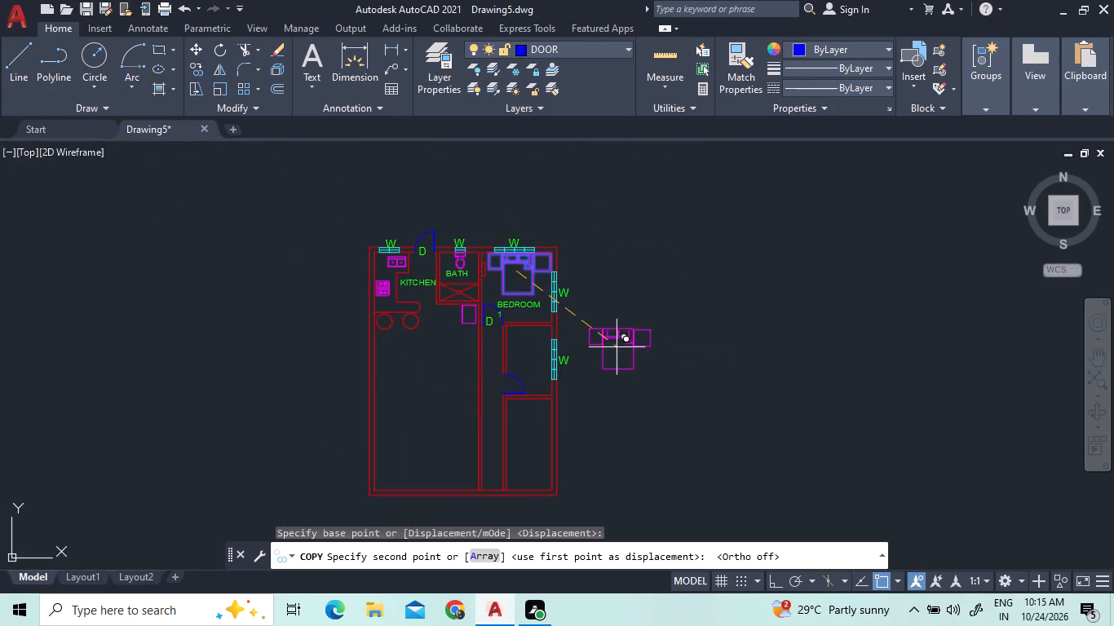
scroll(617, 347, "up", 3)
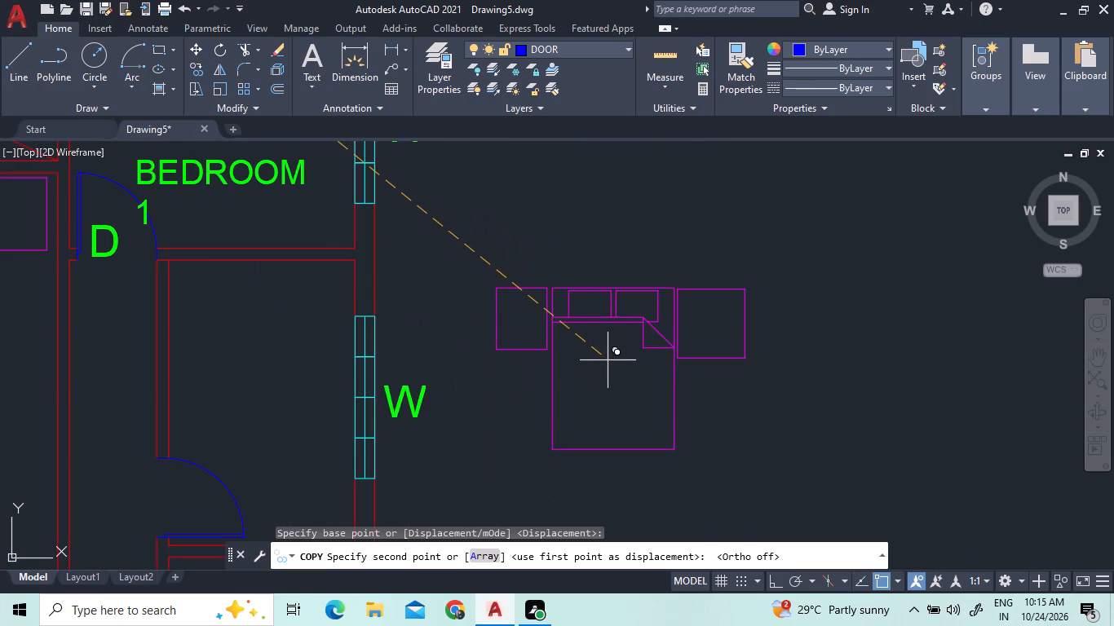
left_click(608, 360)
key("Escape")
Scale down the copied bed and bedside tables about the west table's northwest corner so the set fits the new room's width.
left_click(736, 416)
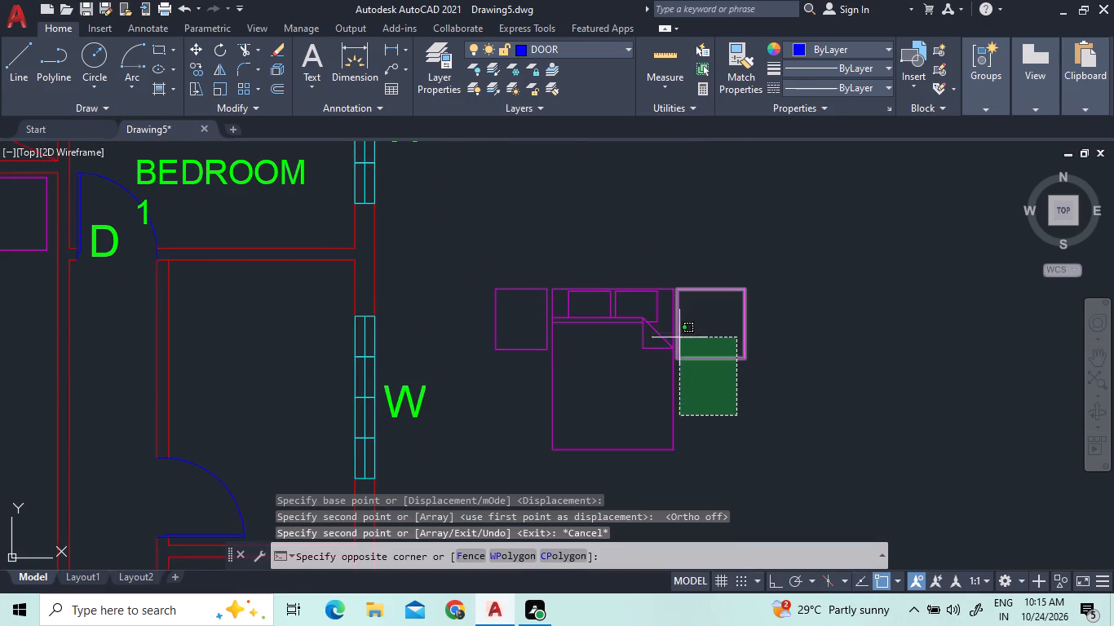
left_click(535, 302)
type("SC")
key("space")
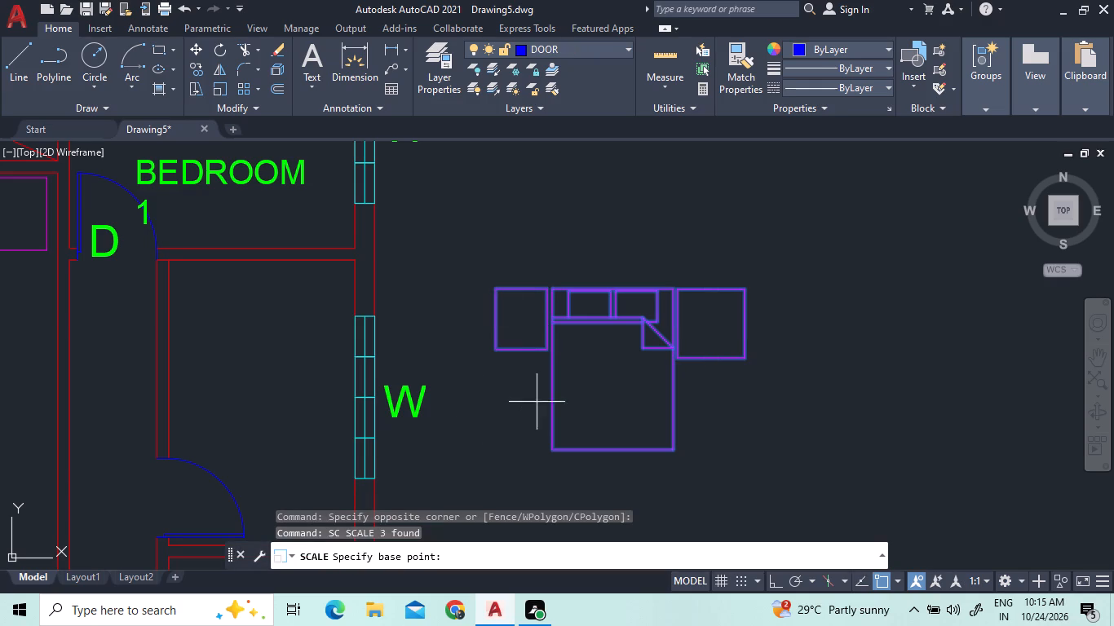
left_click(495, 289)
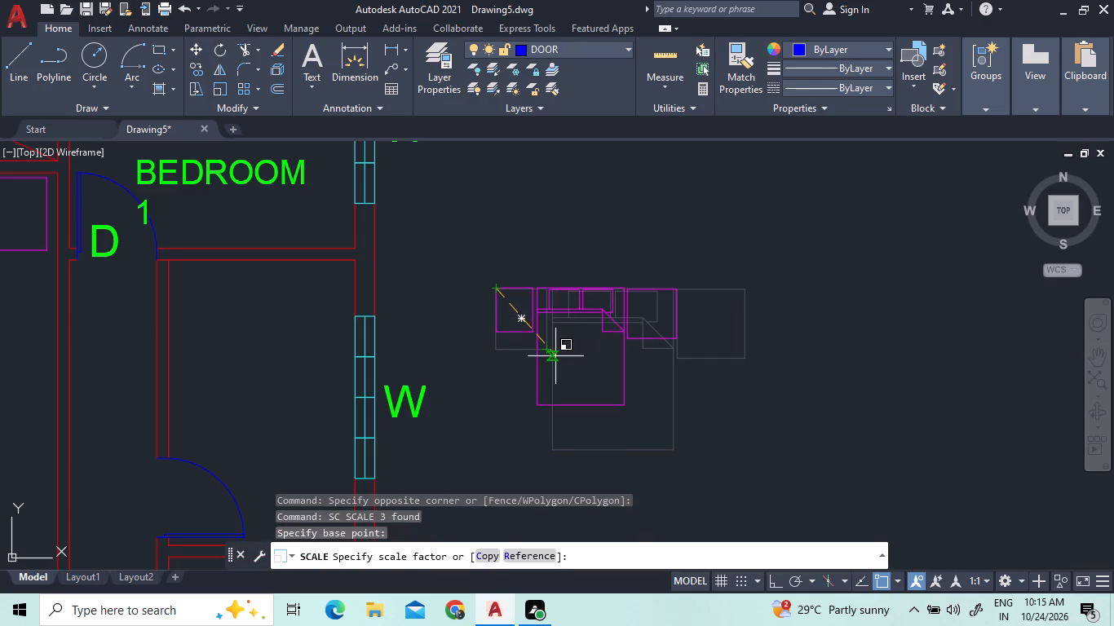
left_click(555, 356)
Move the scaled bed set by the headboard's midpoint into the room below Bedroom 1, against its north wall.
left_click(696, 389)
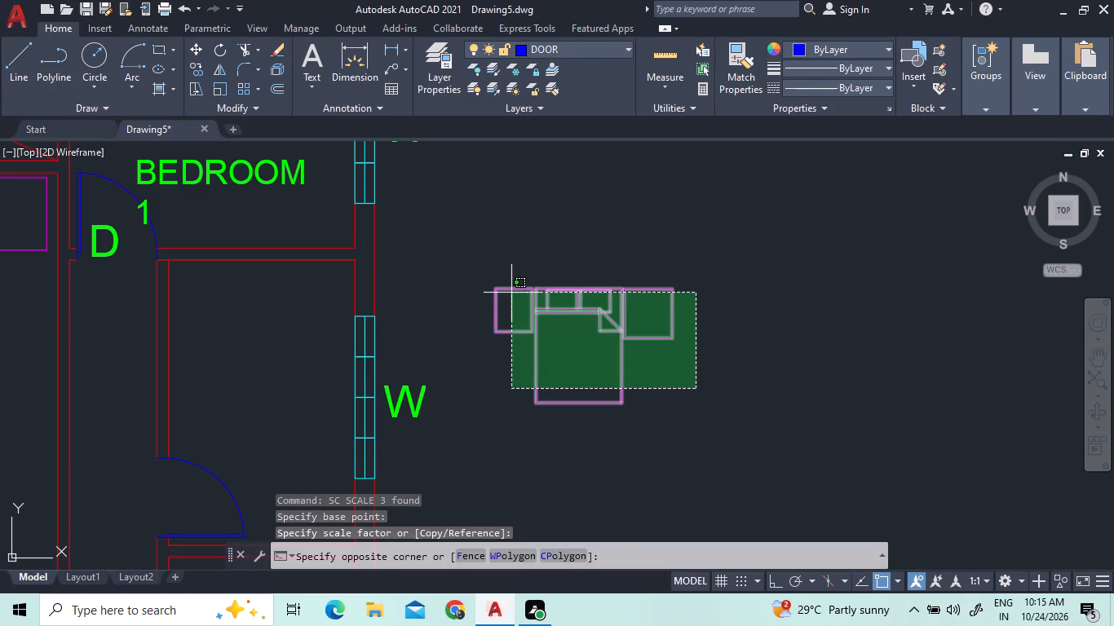
left_click(511, 293)
right_click(570, 250)
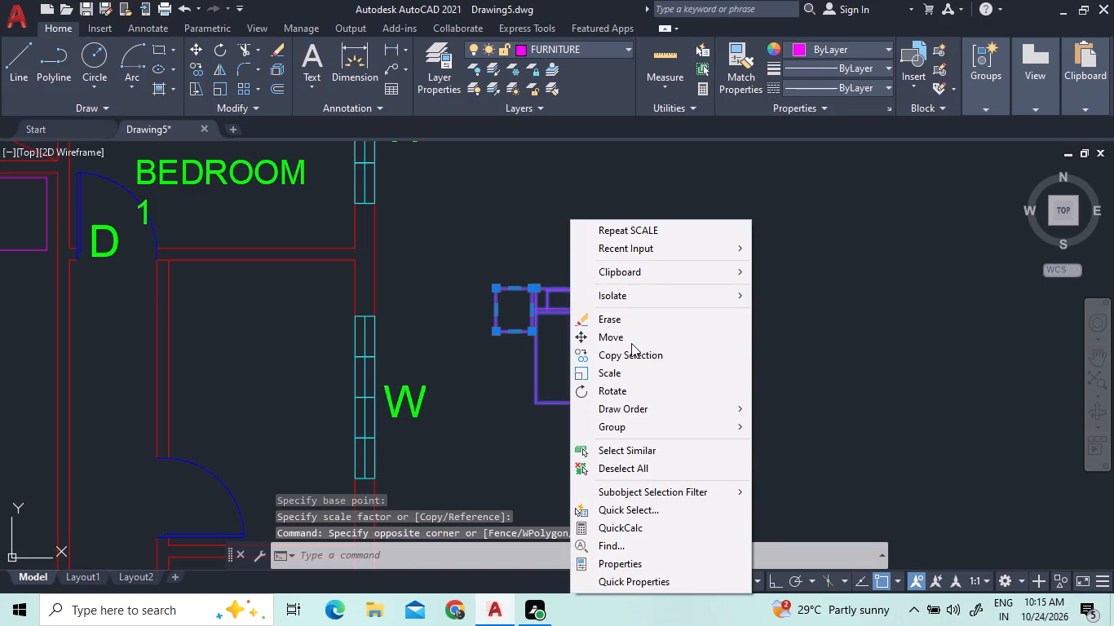
left_click(631, 337)
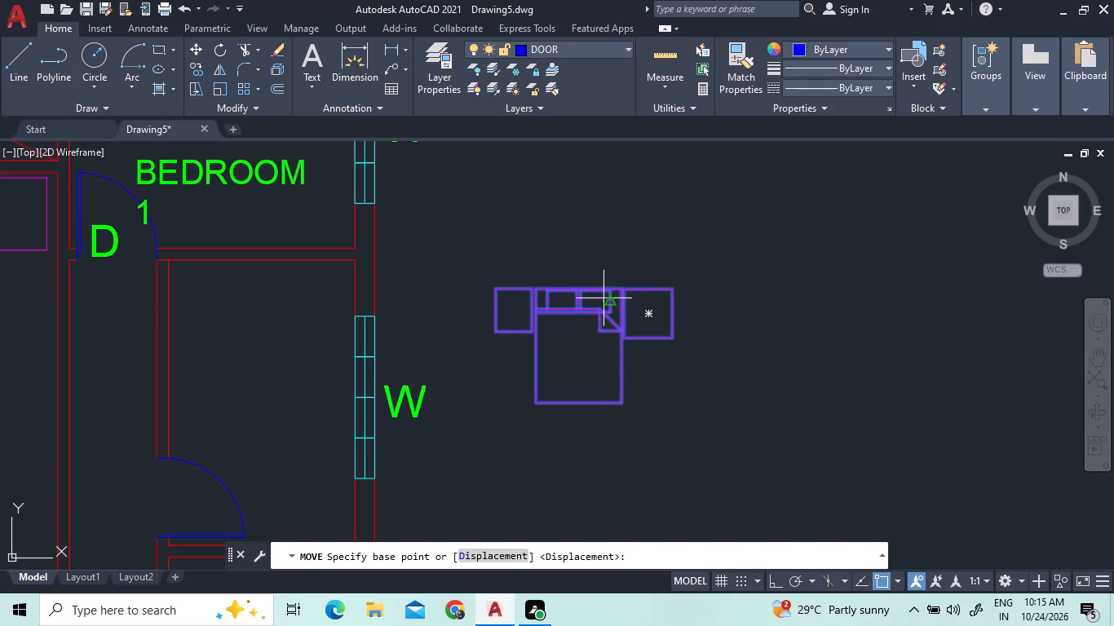
left_click(581, 286)
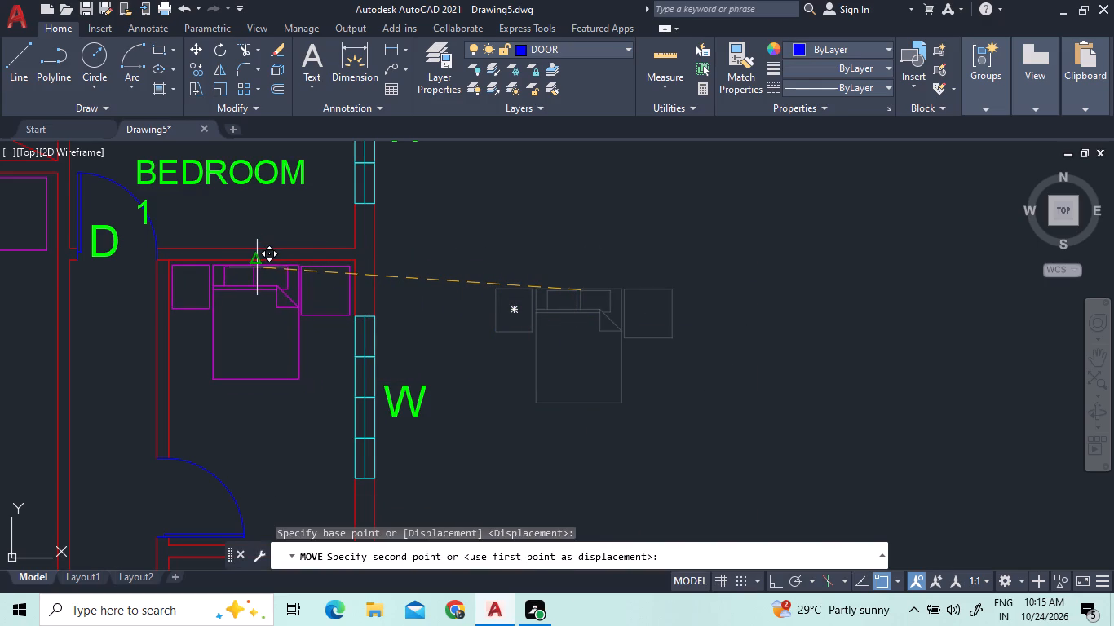
left_click(258, 267)
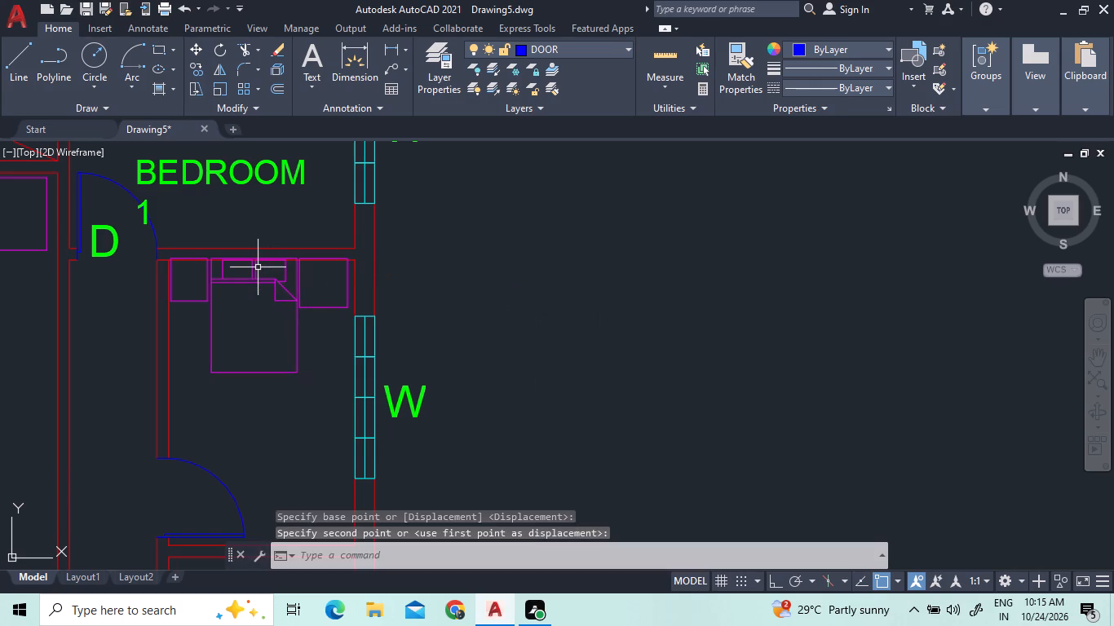
Move the bed set slightly south so the bed and tables sit clear of the new room's north wall line.
scroll(254, 249, "up", 2)
left_click(413, 372)
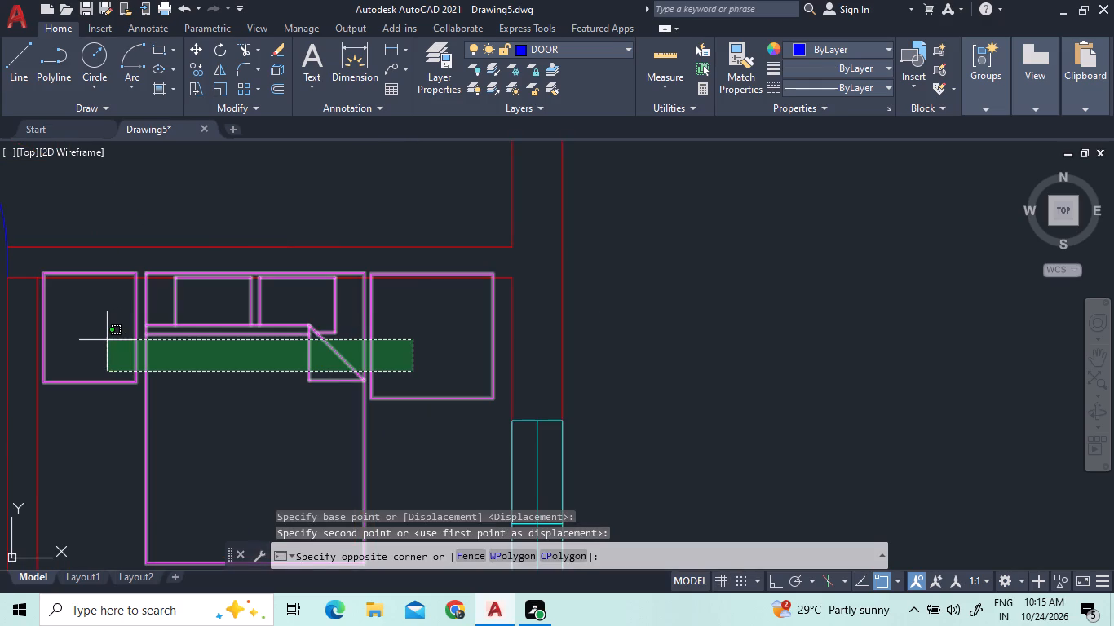
left_click(107, 340)
right_click(185, 235)
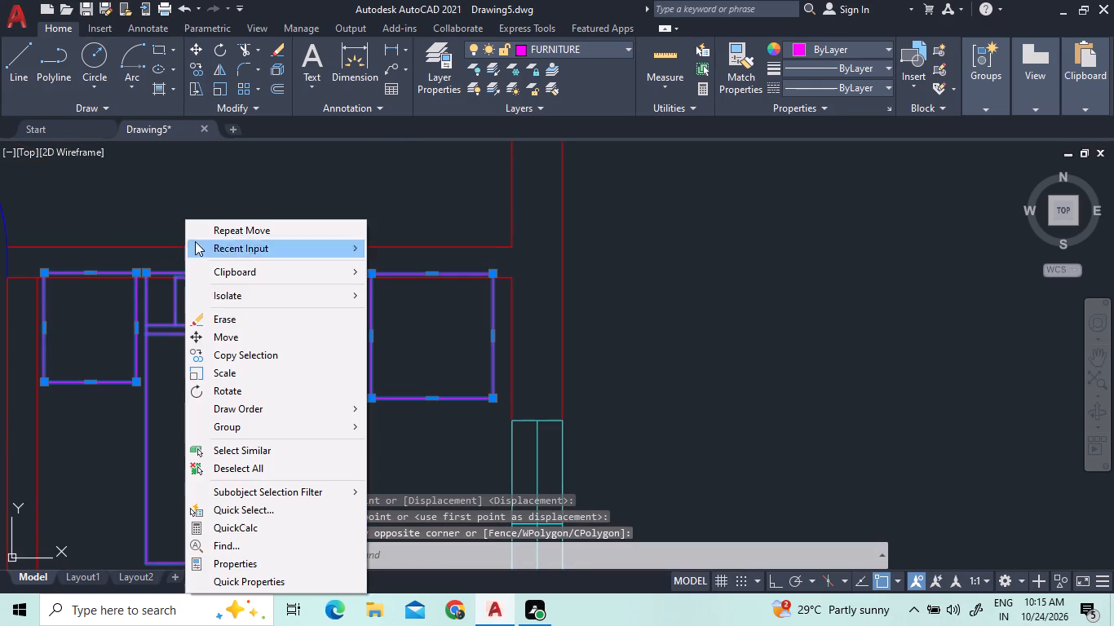
left_click(232, 334)
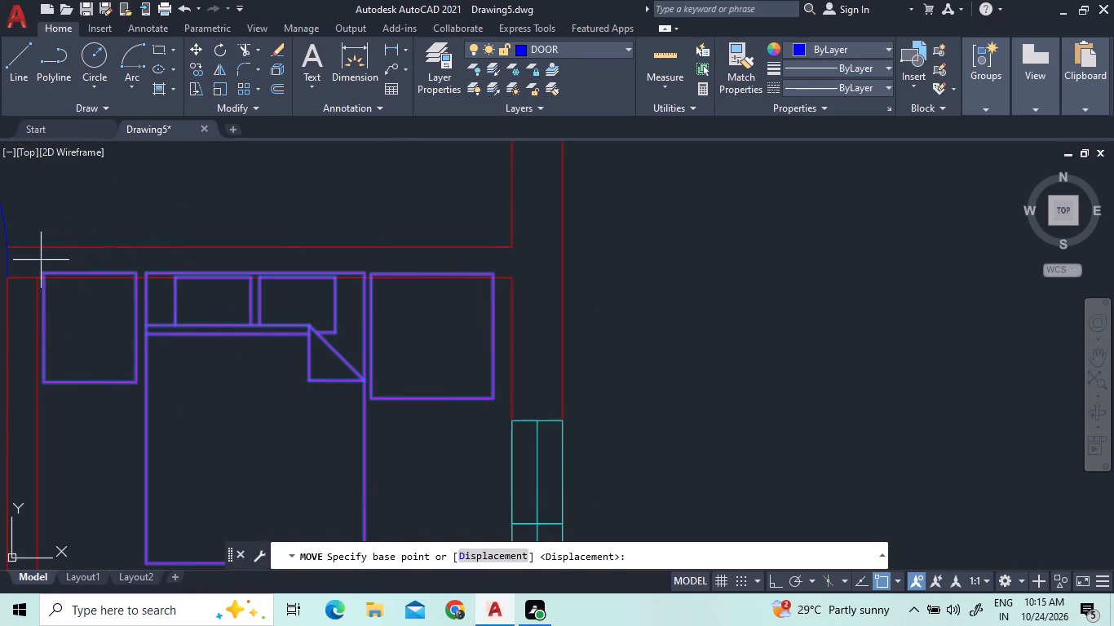
left_click(42, 270)
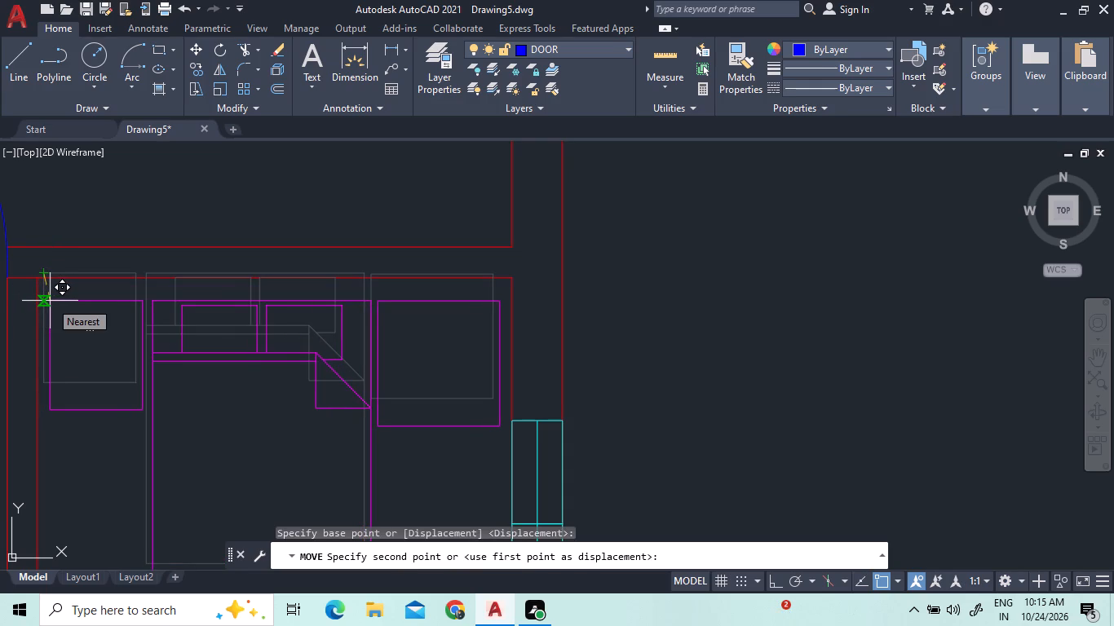
left_click(51, 301)
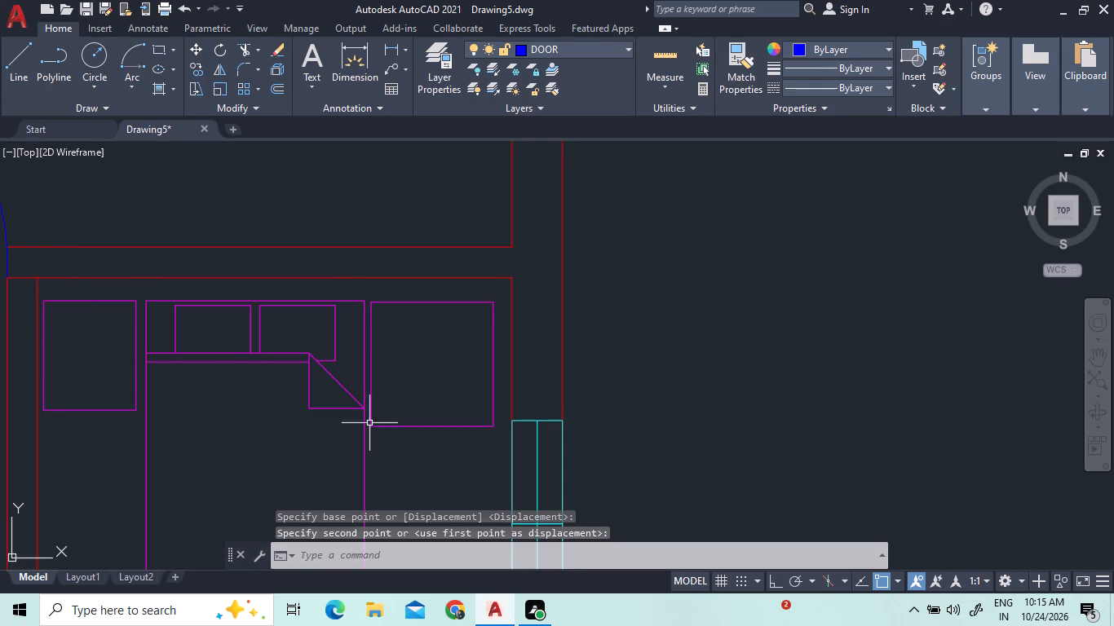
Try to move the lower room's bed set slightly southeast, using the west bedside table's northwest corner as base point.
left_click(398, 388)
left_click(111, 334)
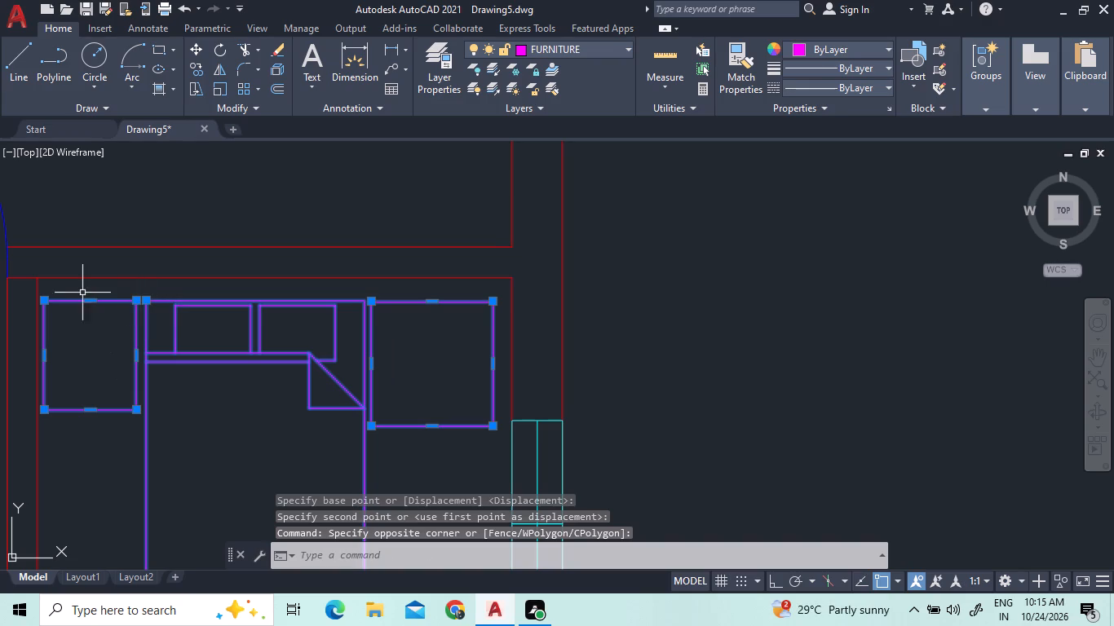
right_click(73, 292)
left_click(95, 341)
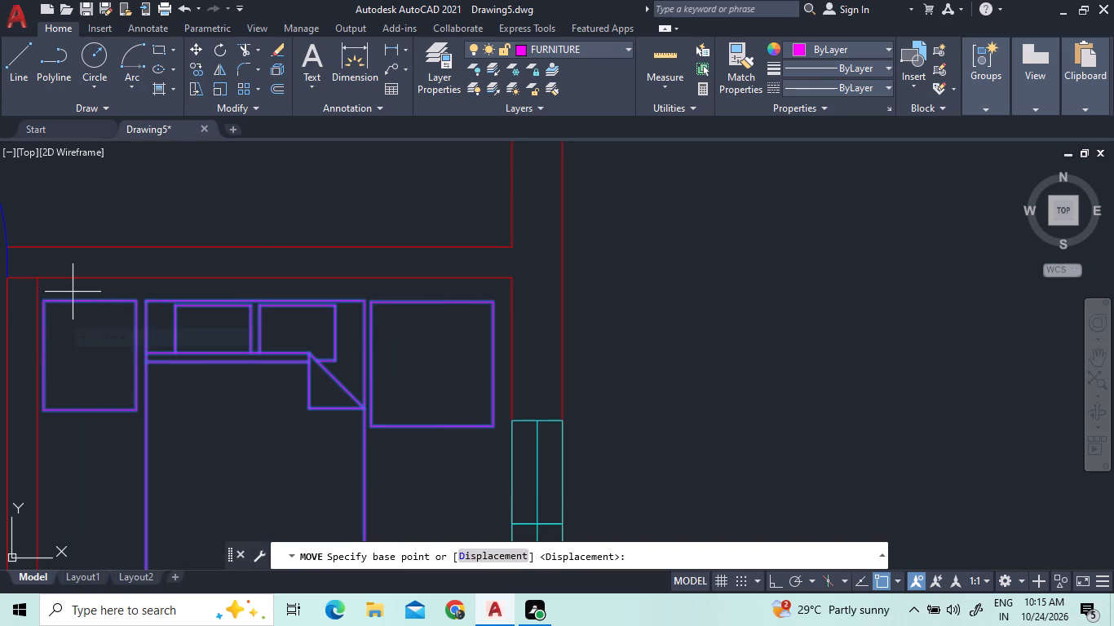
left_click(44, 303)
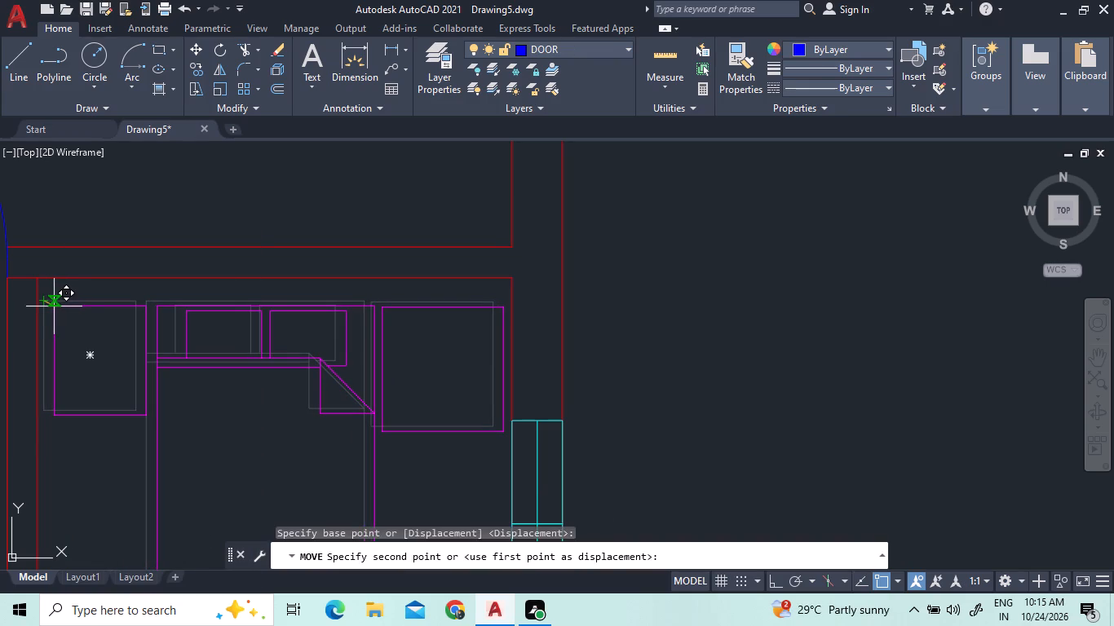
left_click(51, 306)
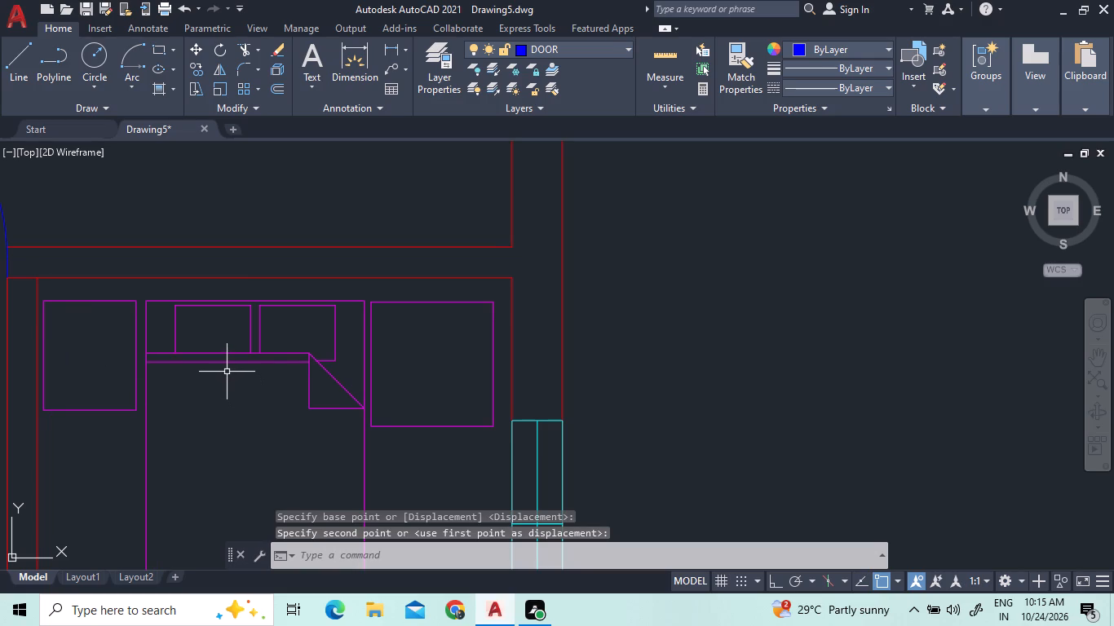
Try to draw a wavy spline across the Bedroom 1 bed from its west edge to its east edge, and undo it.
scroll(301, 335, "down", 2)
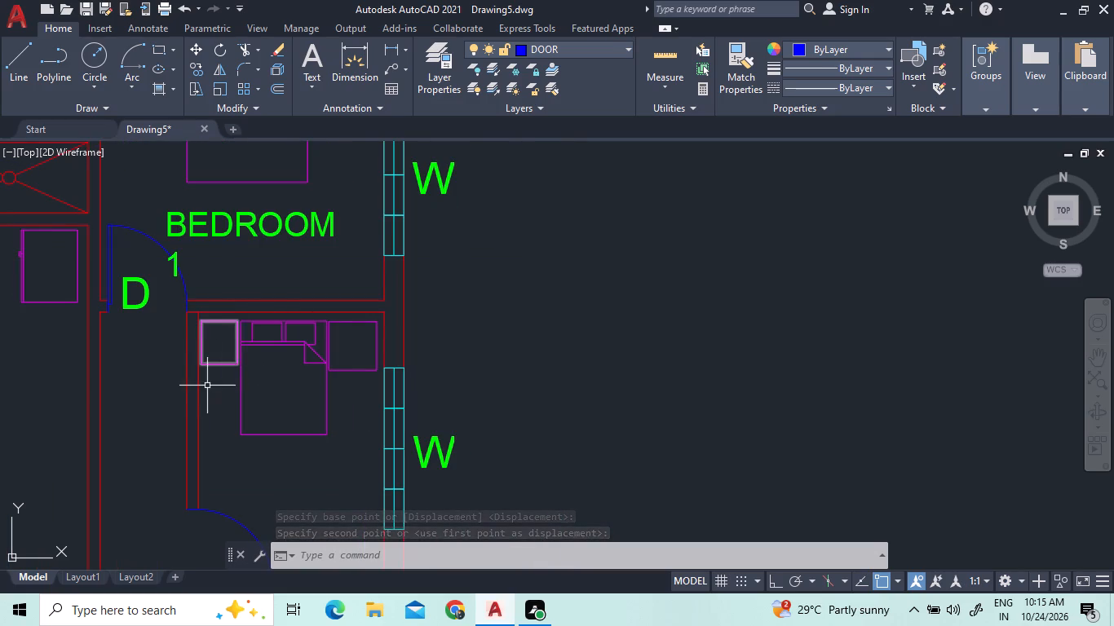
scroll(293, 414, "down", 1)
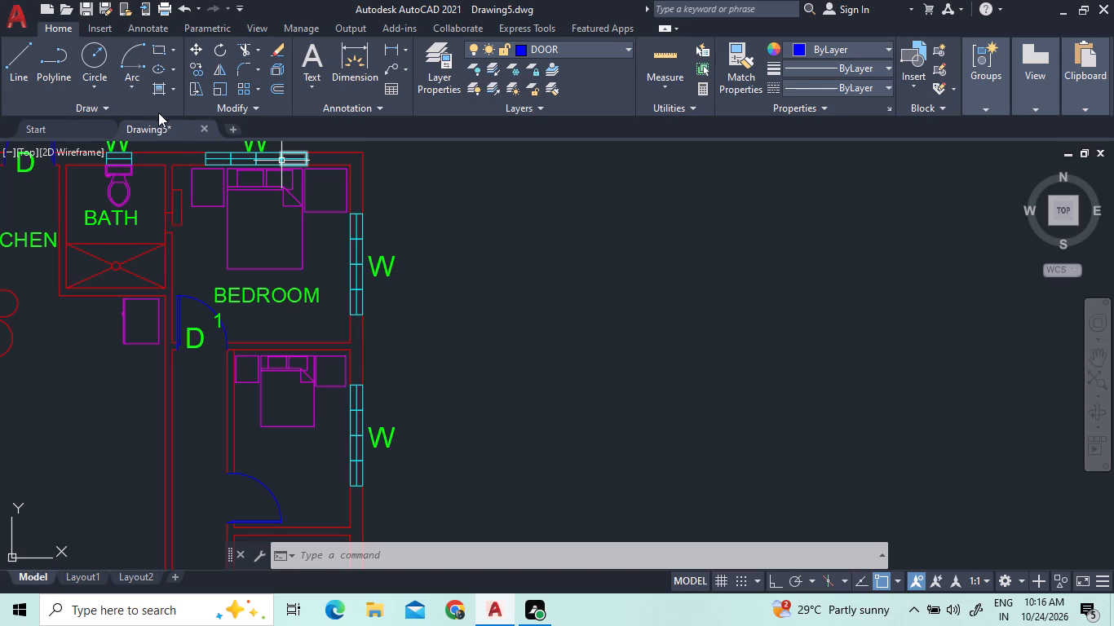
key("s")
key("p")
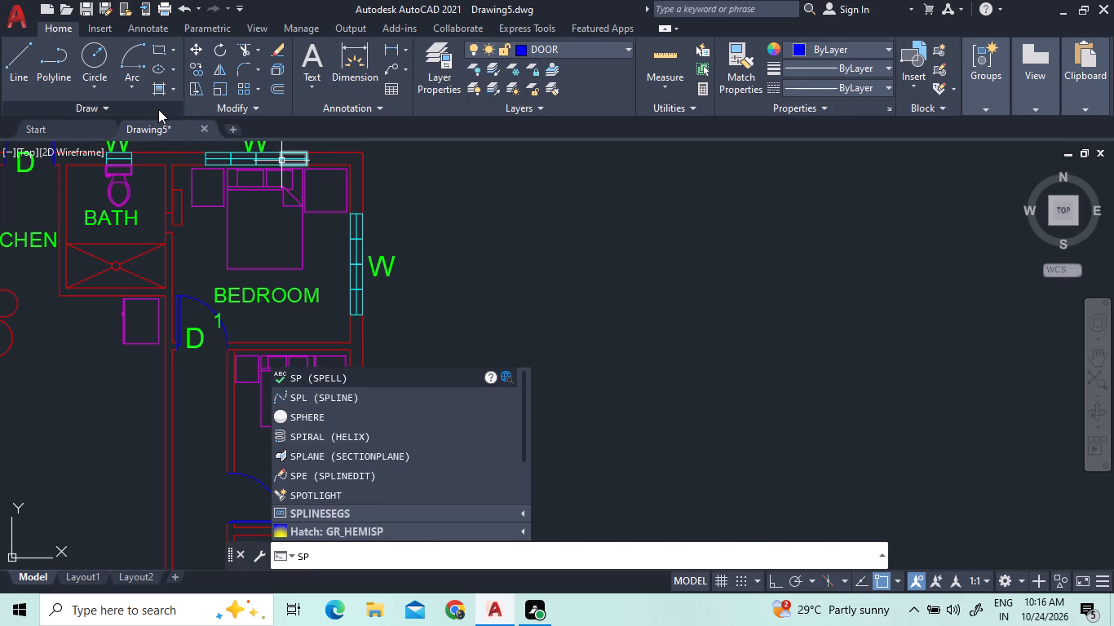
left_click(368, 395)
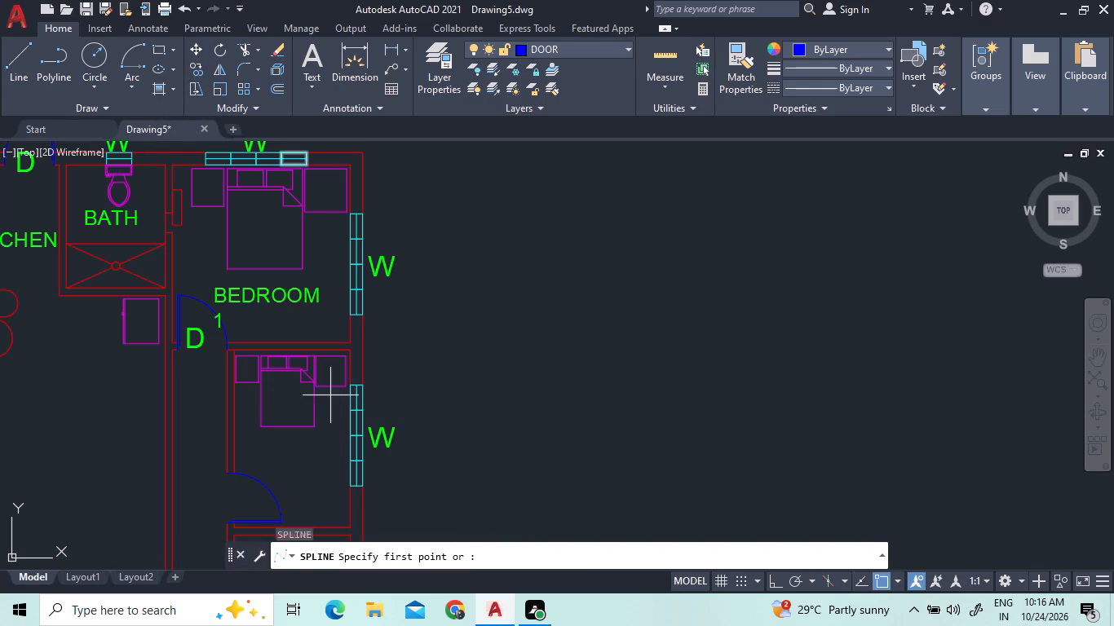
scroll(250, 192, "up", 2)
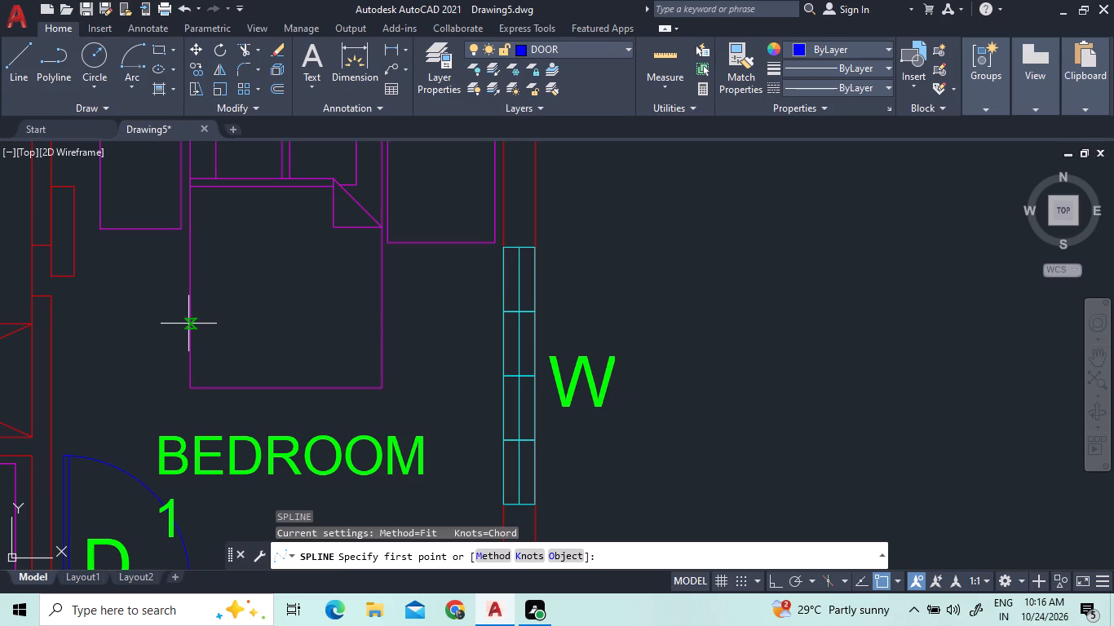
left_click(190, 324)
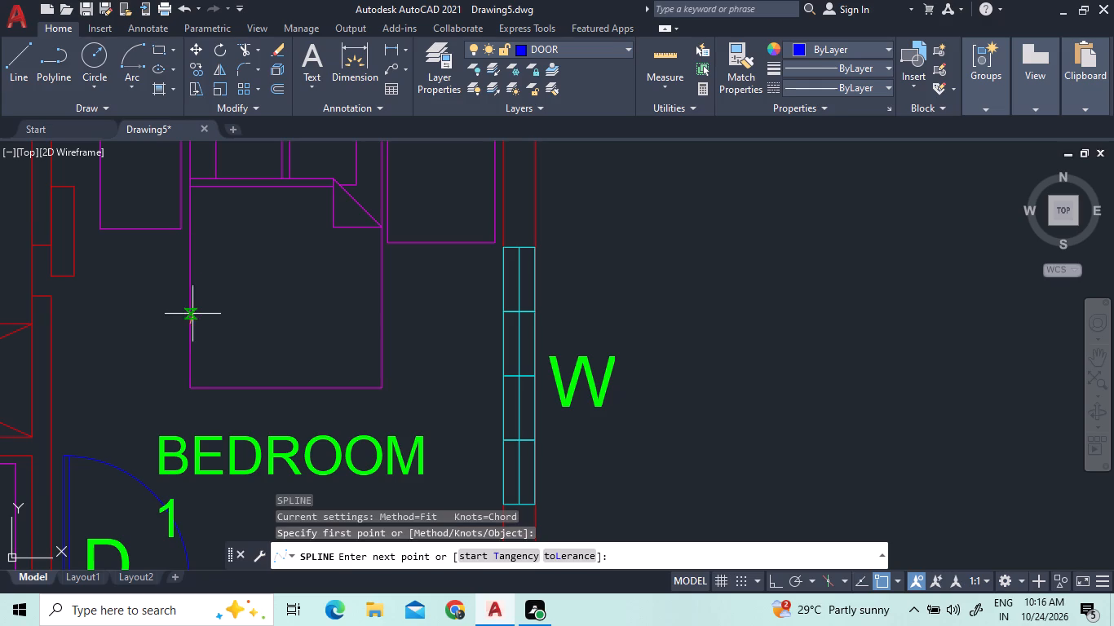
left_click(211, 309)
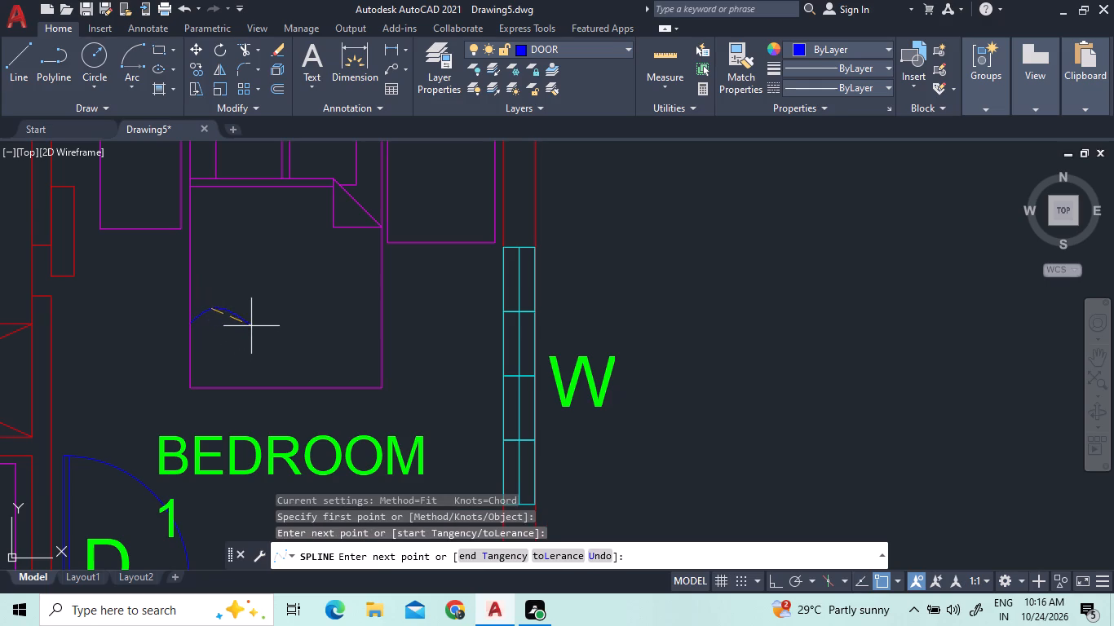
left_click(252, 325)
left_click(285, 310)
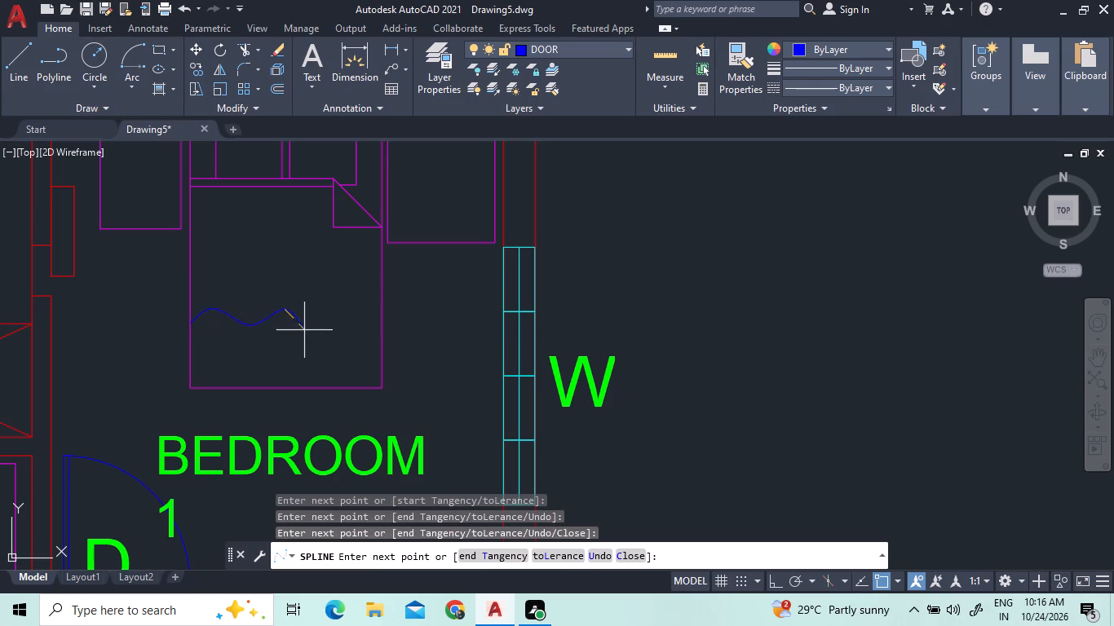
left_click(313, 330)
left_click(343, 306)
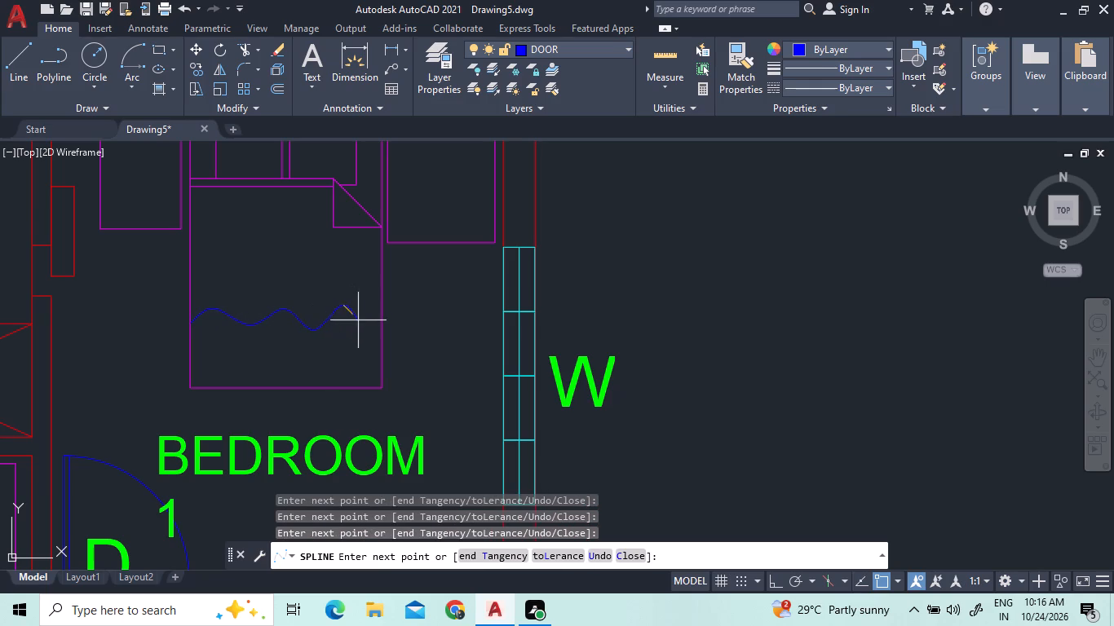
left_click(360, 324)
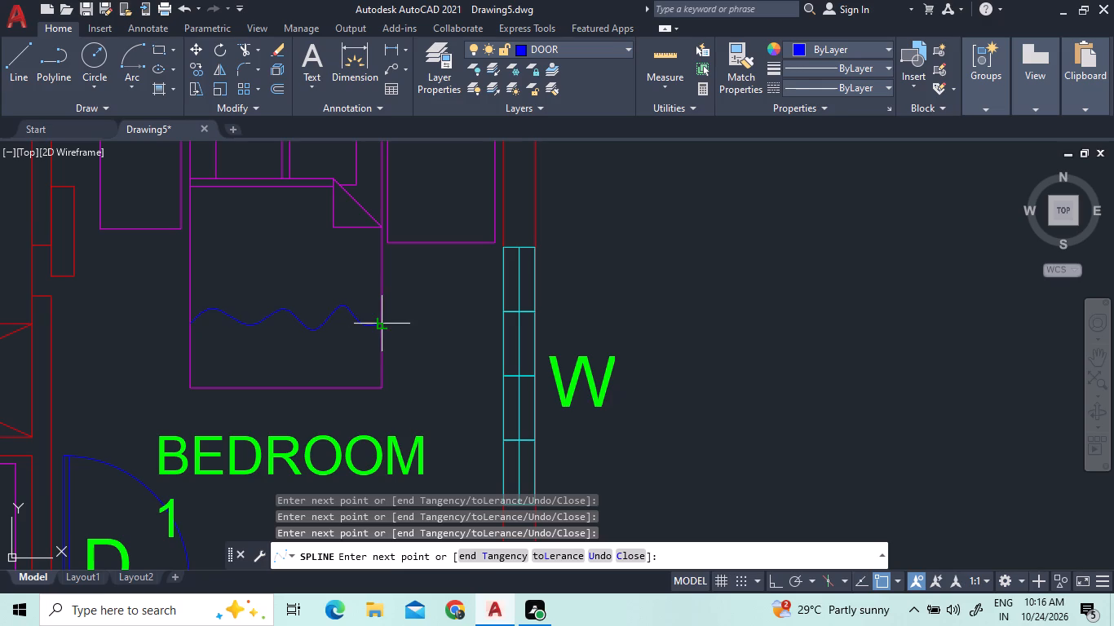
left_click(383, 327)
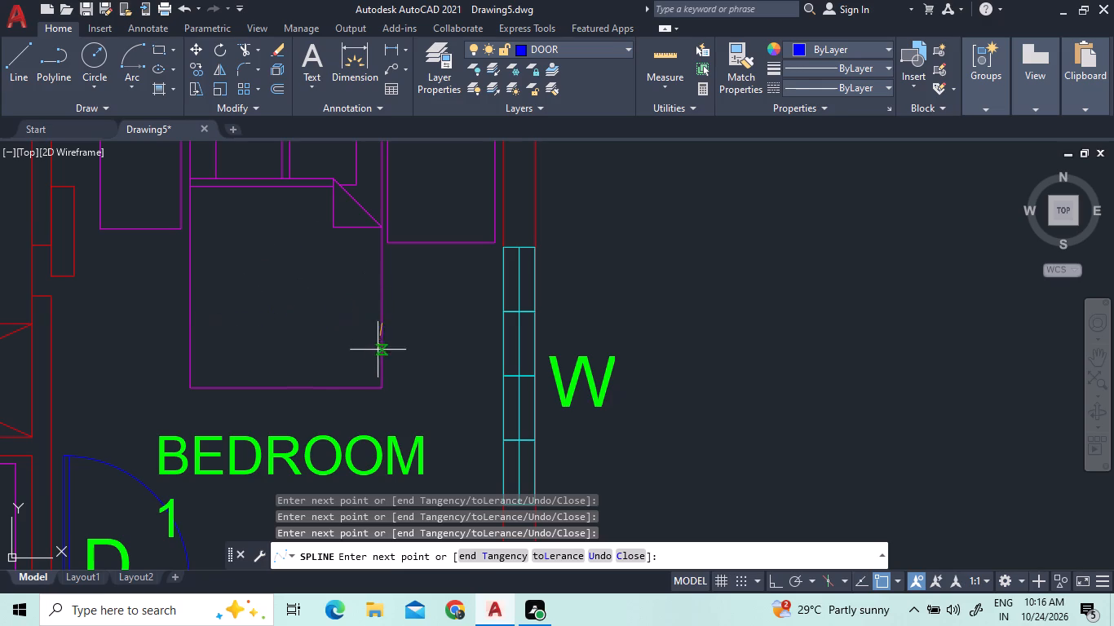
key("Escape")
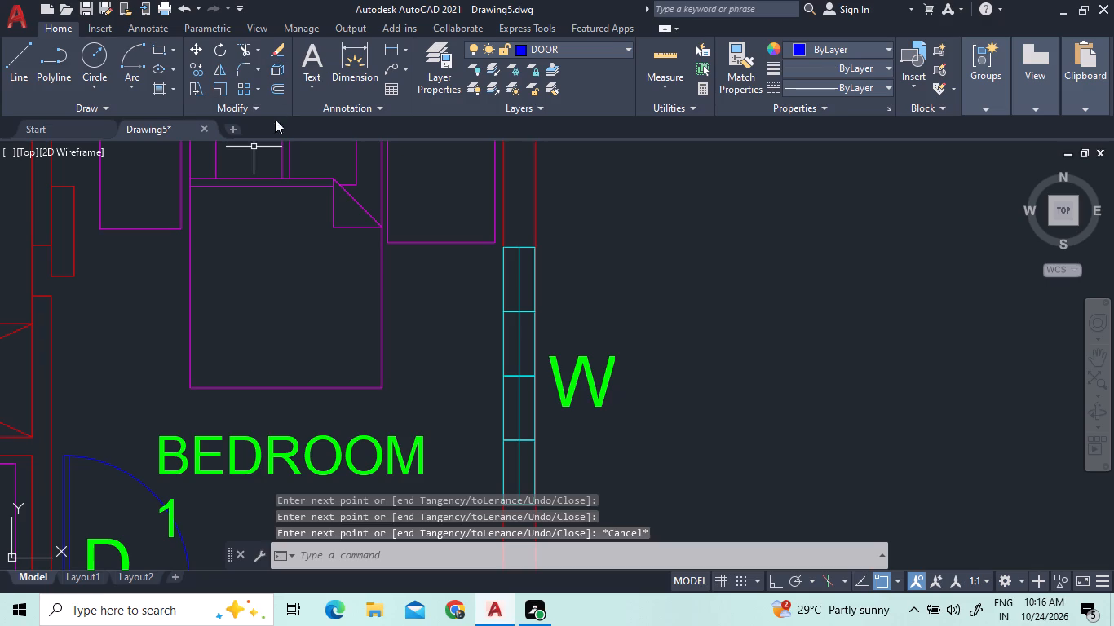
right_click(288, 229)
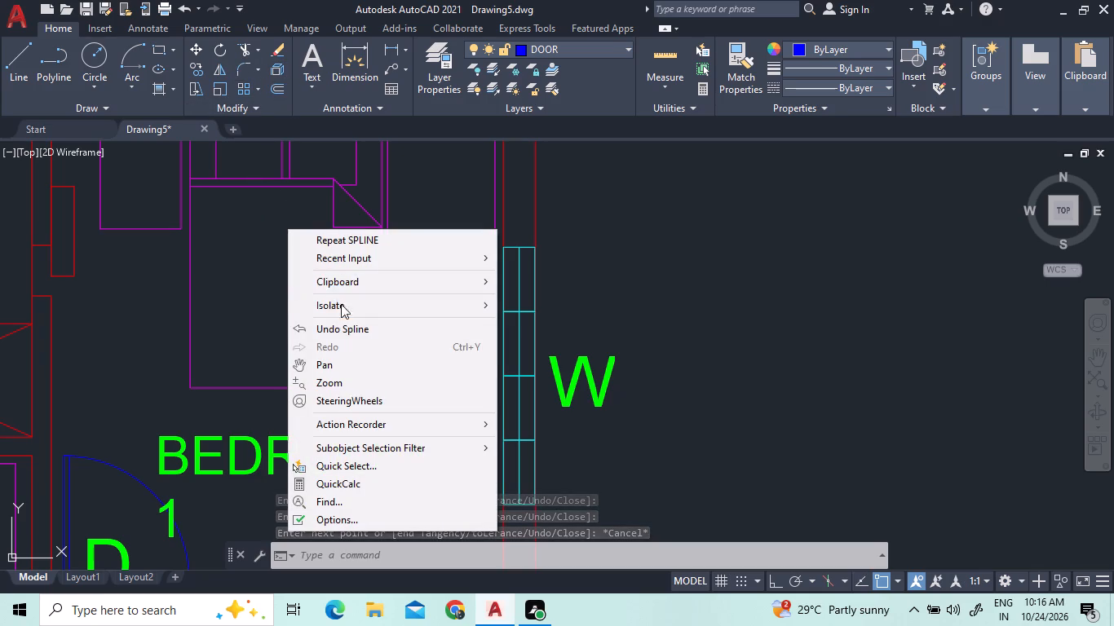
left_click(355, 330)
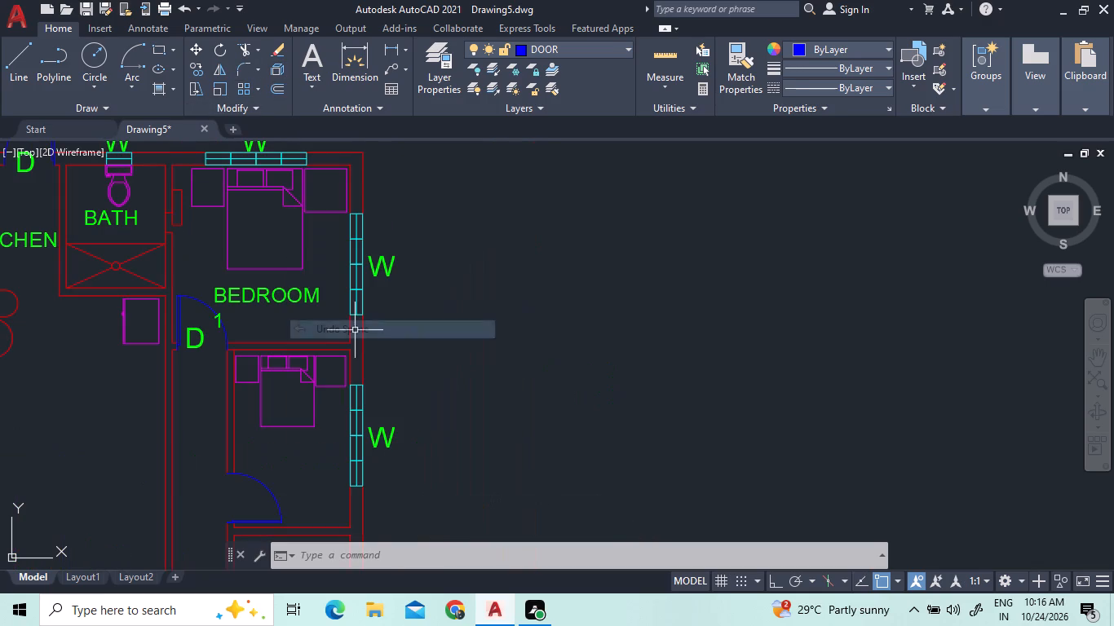
Draw a wavy six-point spline across the middle of the Bedroom 1 bed, from its west edge to its east edge.
scroll(272, 306, "down", 1)
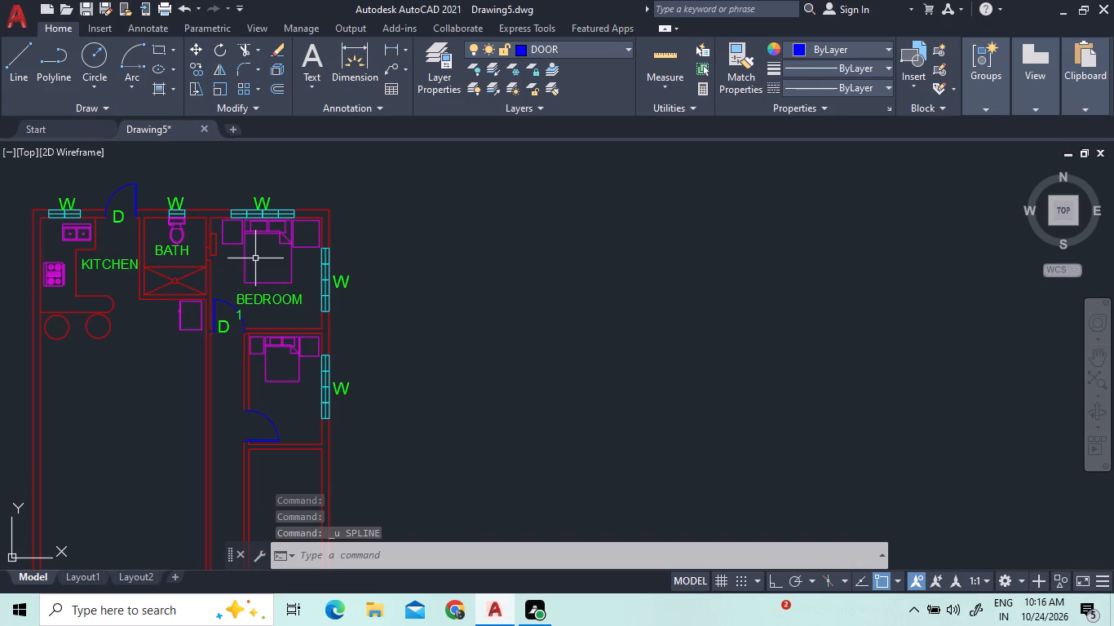
scroll(255, 258, "up", 3)
middle_click_drag(267, 296, 191, 448)
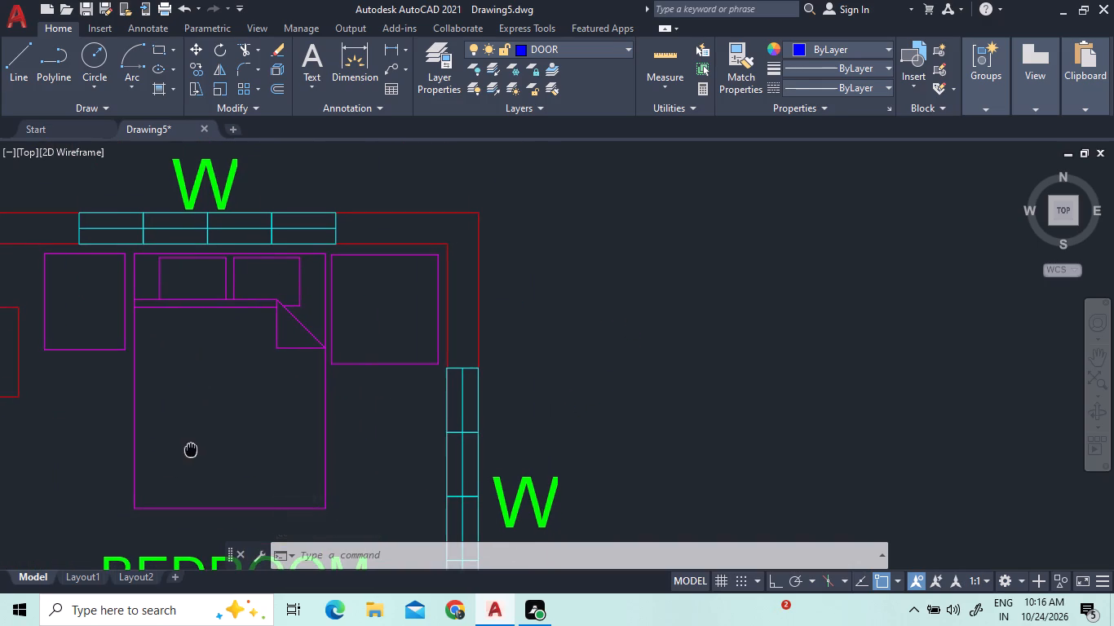
middle_click_drag(191, 448, 191, 447)
right_click(233, 393)
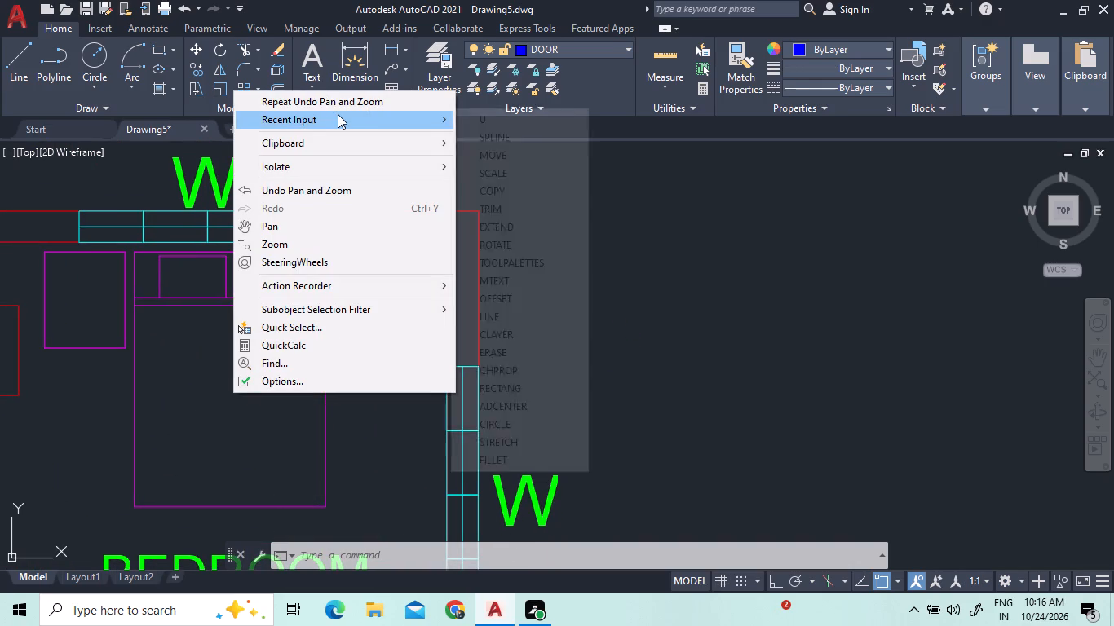
left_click(493, 133)
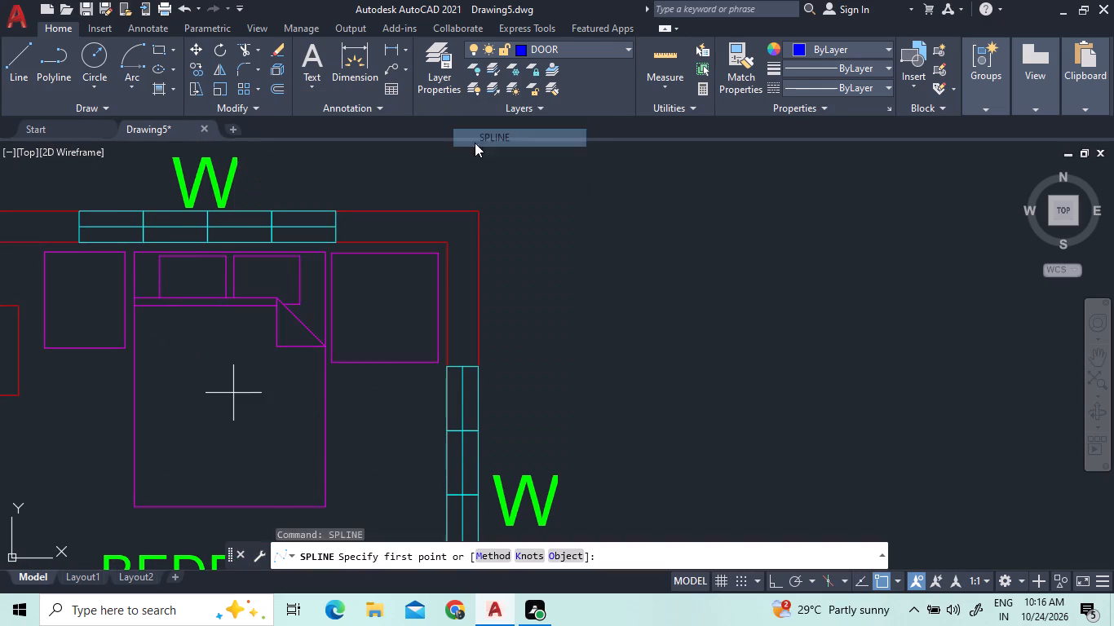
left_click(133, 421)
left_click(175, 394)
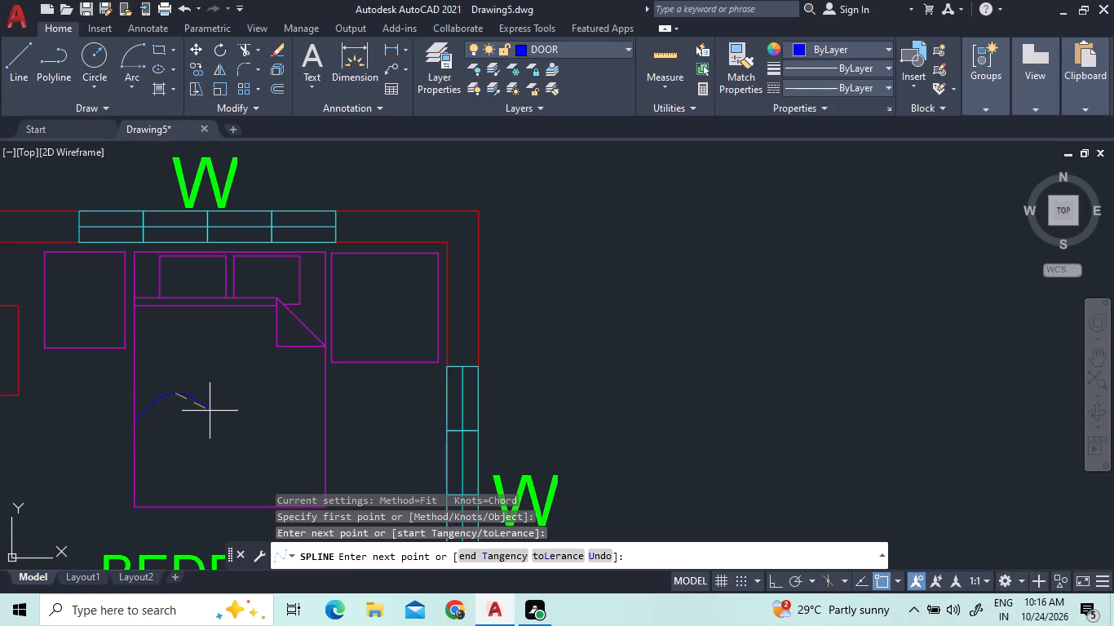
left_click(212, 412)
left_click(250, 386)
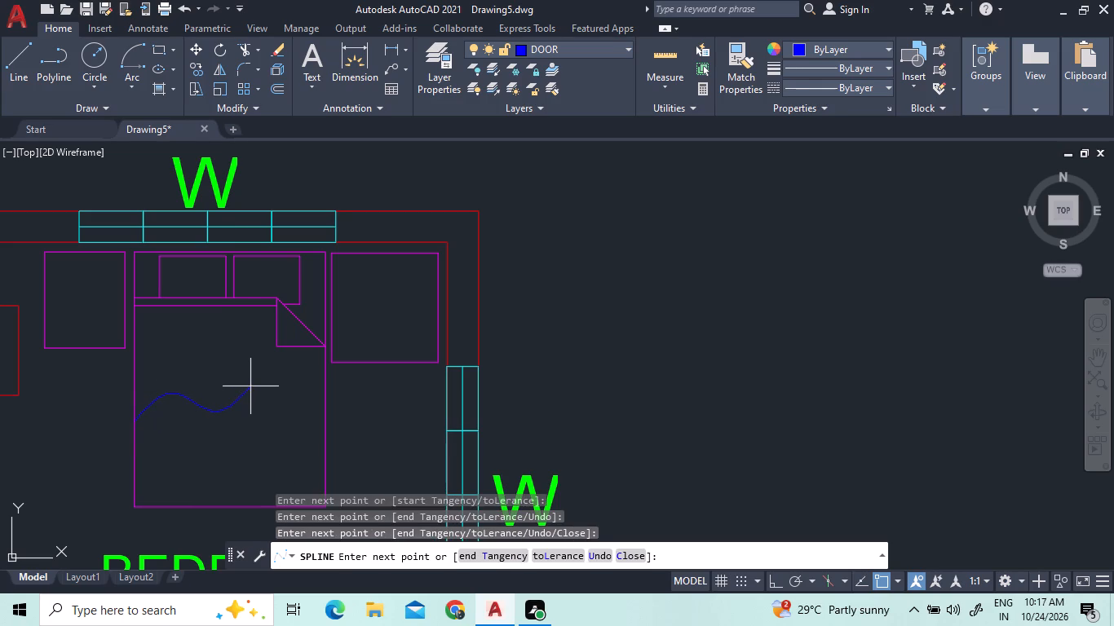
left_click(291, 417)
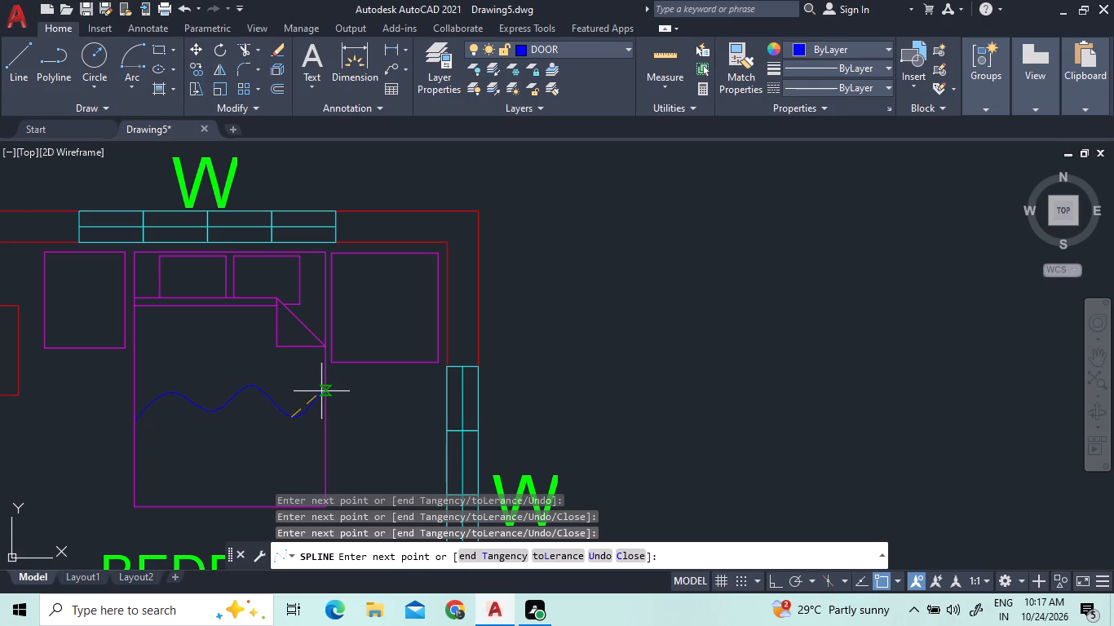
left_click(325, 391)
right_click(323, 391)
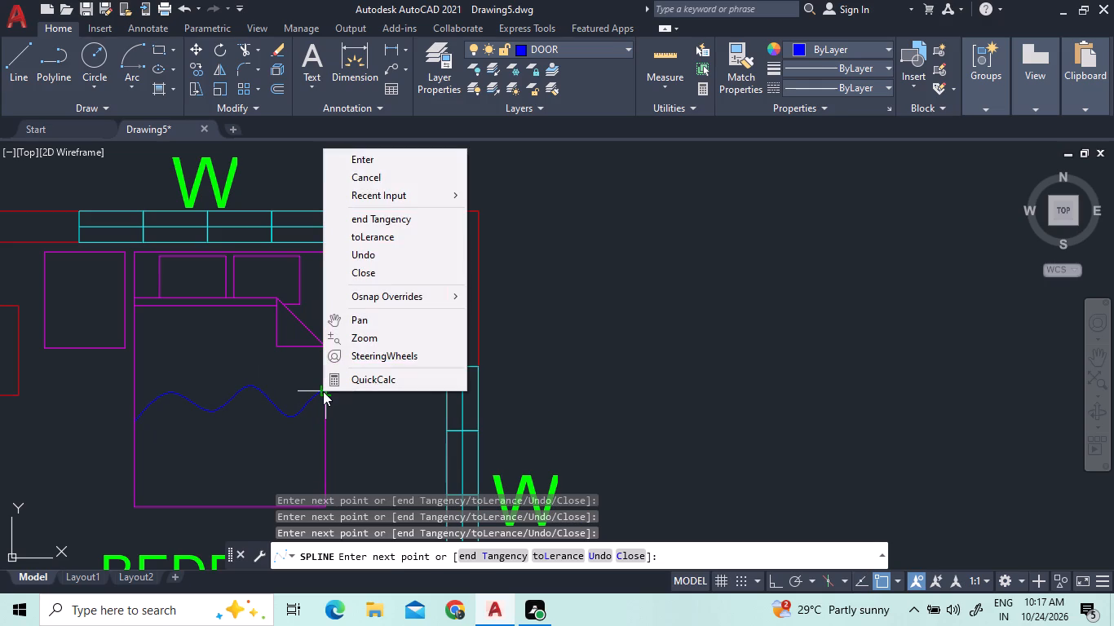
left_click(365, 166)
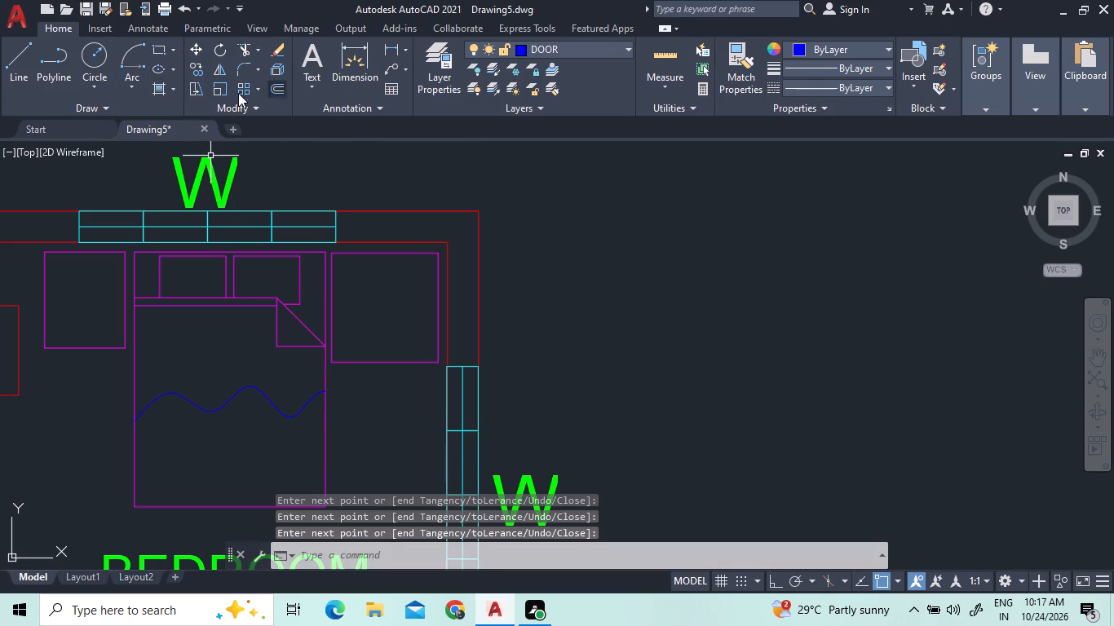
Draw a second wavy six-point spline just south of the first, spanning the Bedroom 1 bed from west edge to east edge.
right_click(216, 347)
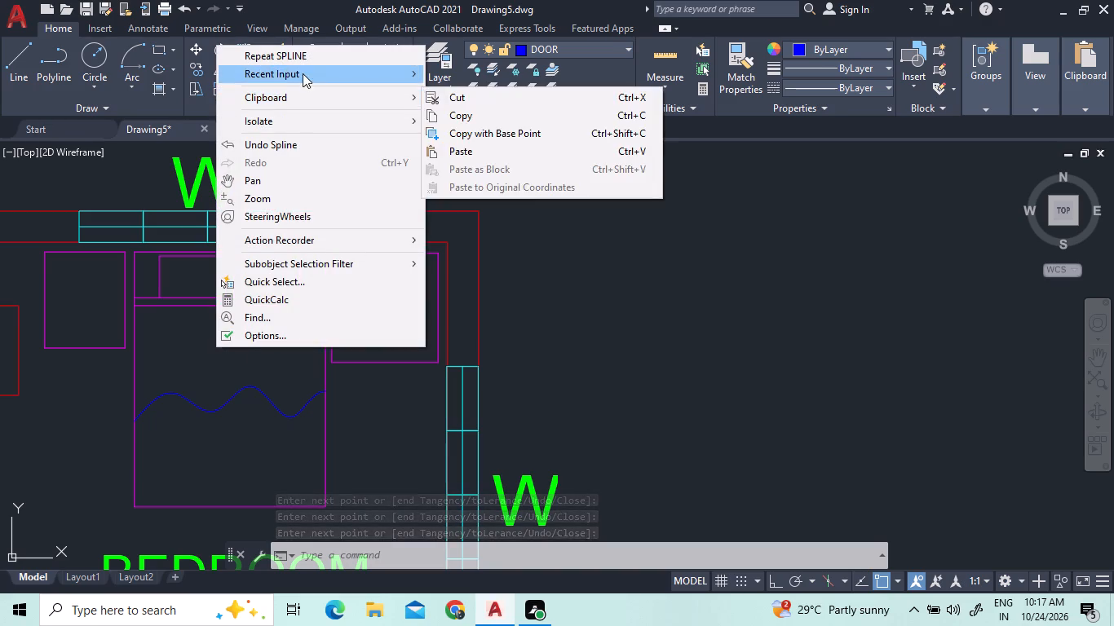
left_click(316, 54)
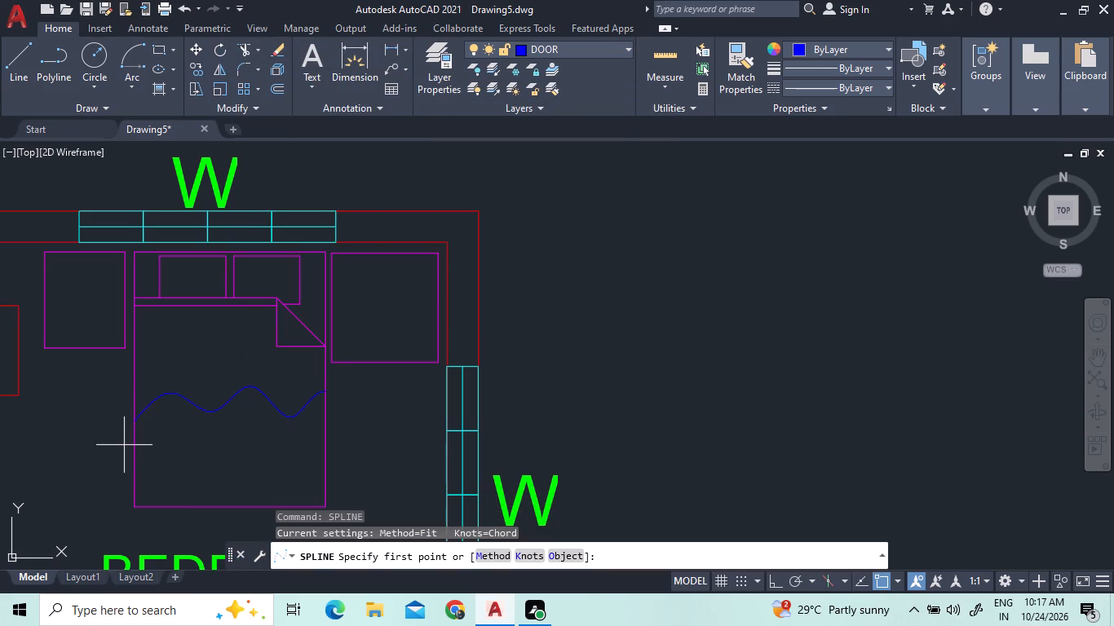
left_click(135, 439)
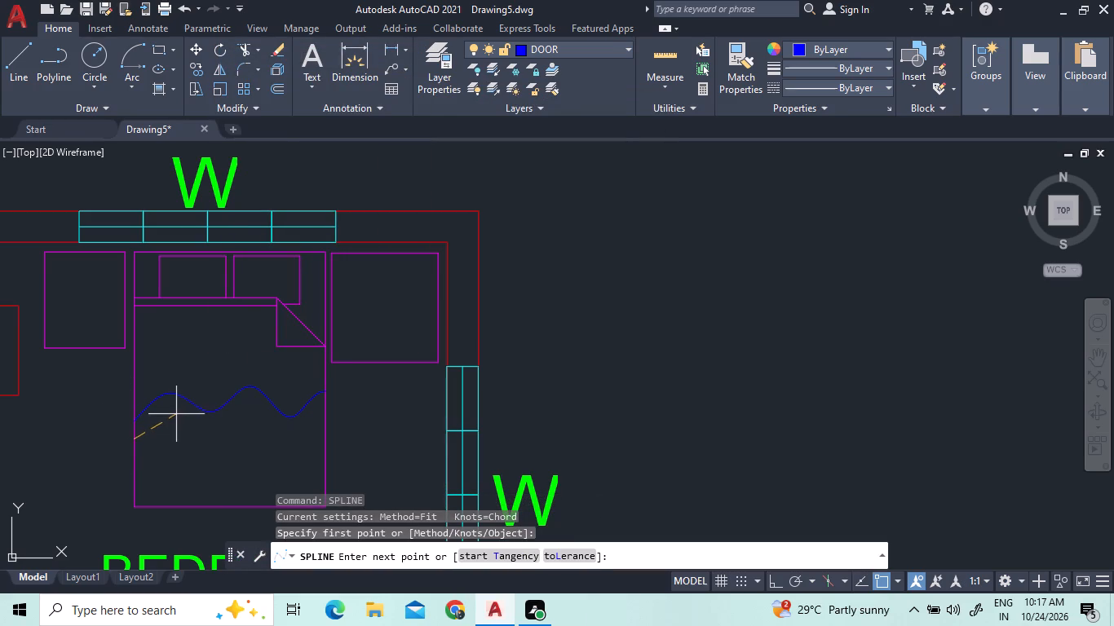
left_click(166, 411)
left_click(215, 439)
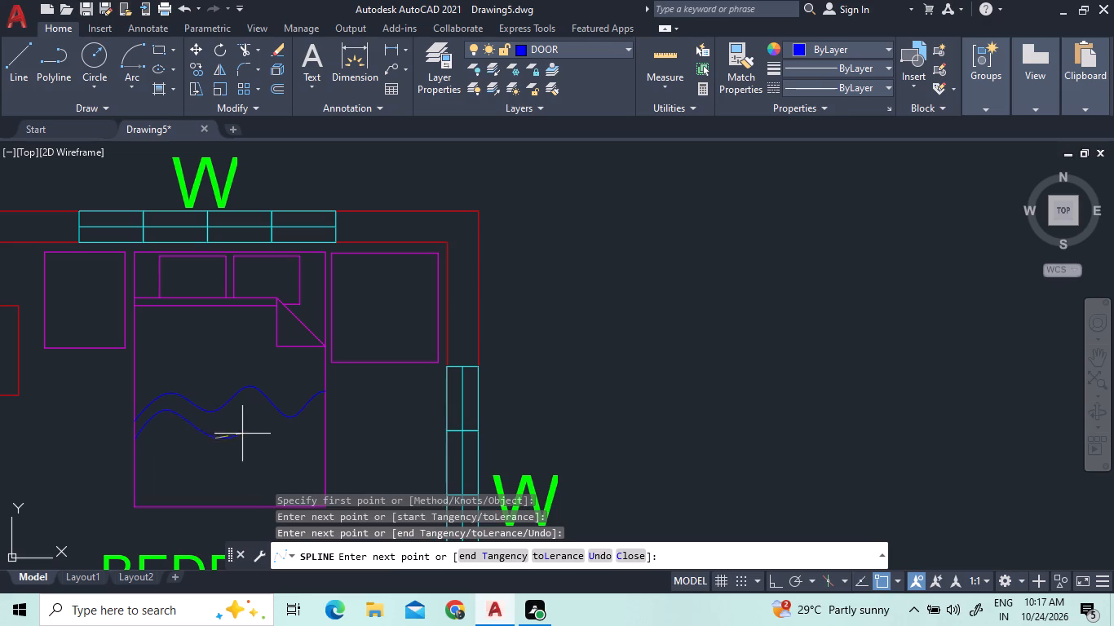
left_click(250, 408)
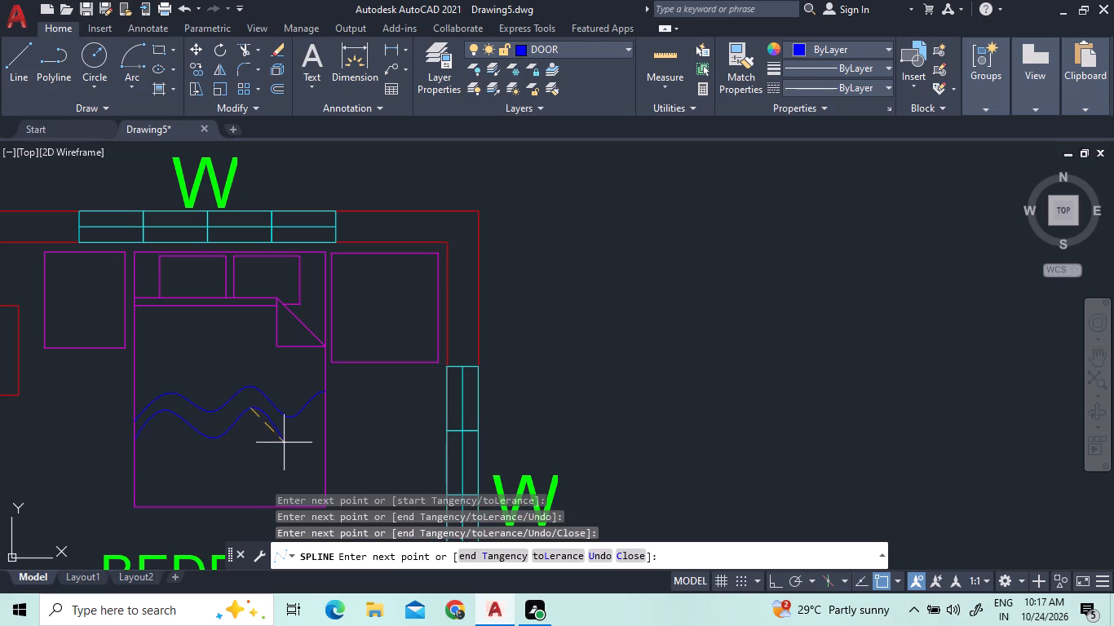
left_click(284, 443)
left_click(324, 413)
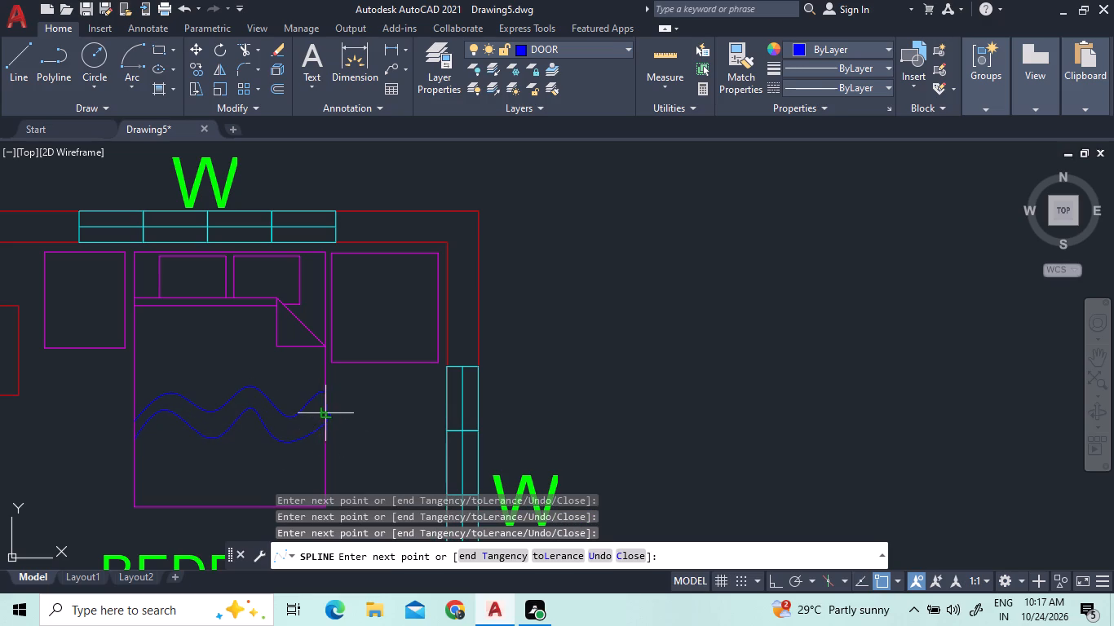
right_click(330, 419)
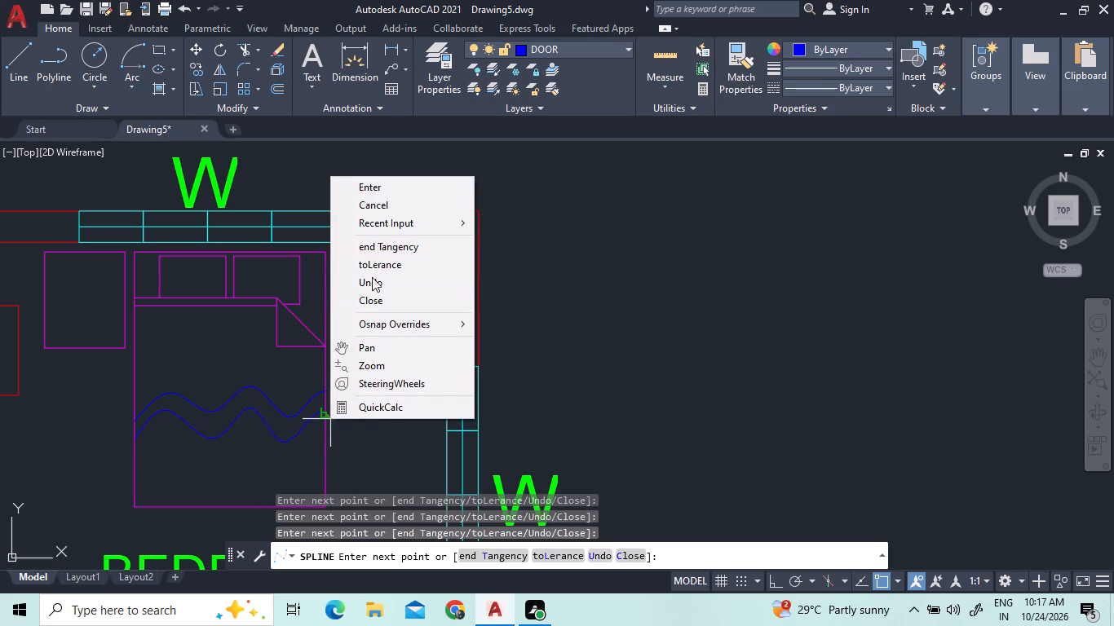
left_click(380, 186)
scroll(258, 375, "down", 2)
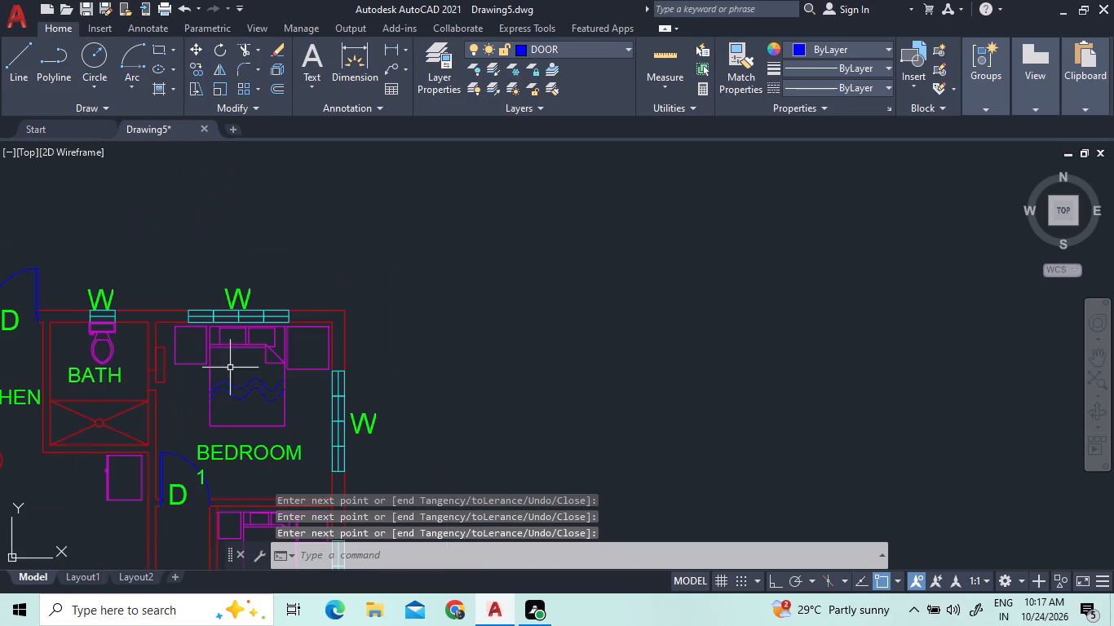
Draw a wavy seven-point spline across the bed in the room below Bedroom 1, from its west edge to its east edge.
scroll(252, 375, "down", 2)
scroll(250, 476, "up", 1)
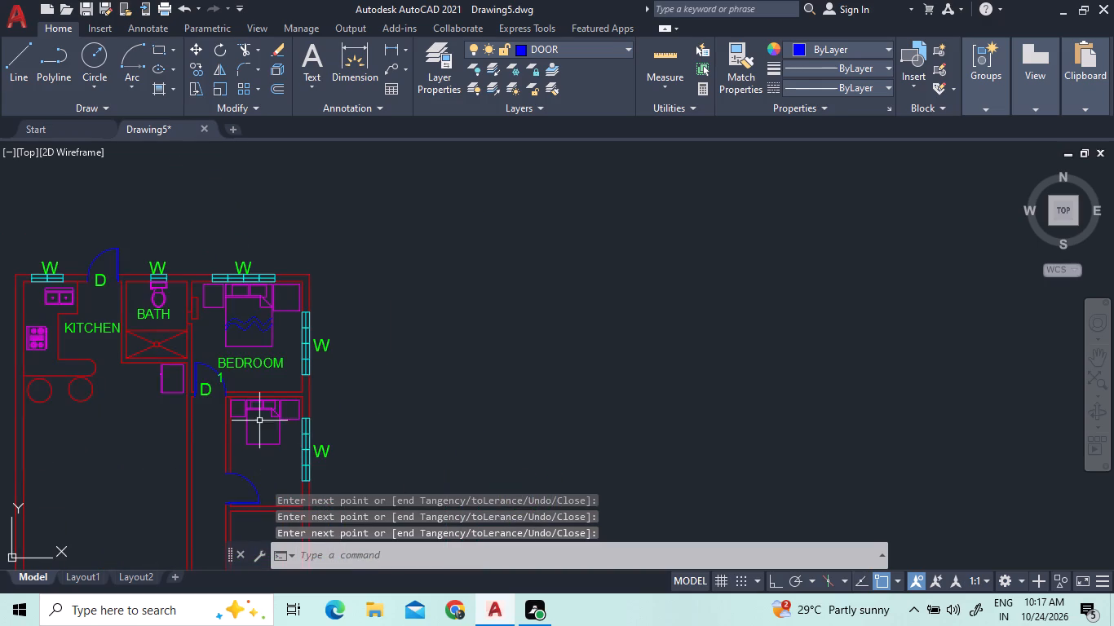
scroll(280, 457, "up", 2)
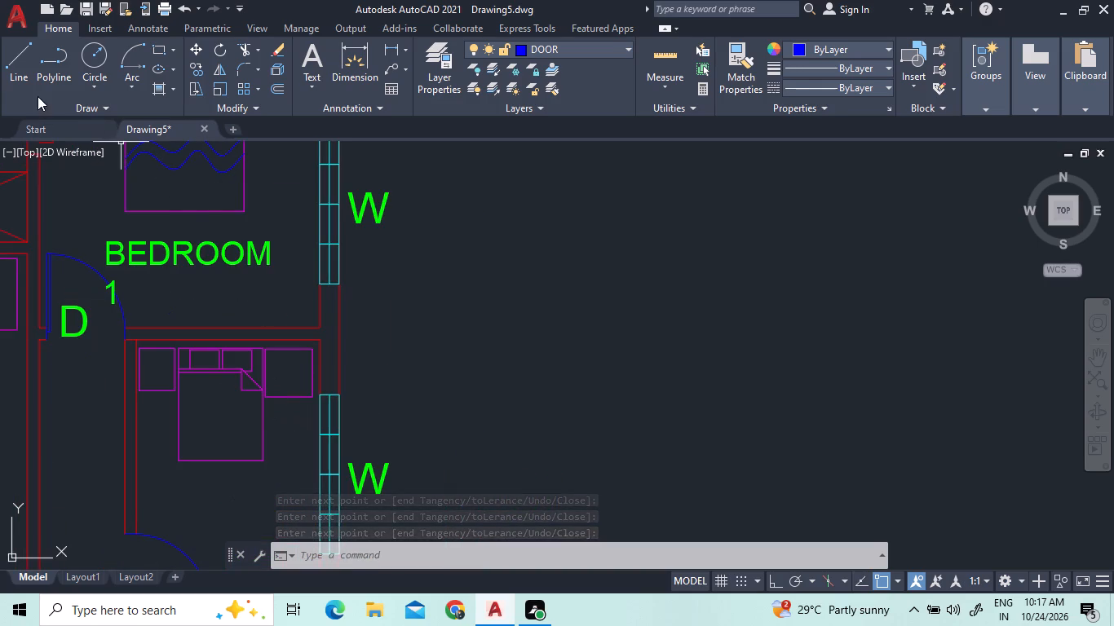
right_click(238, 334)
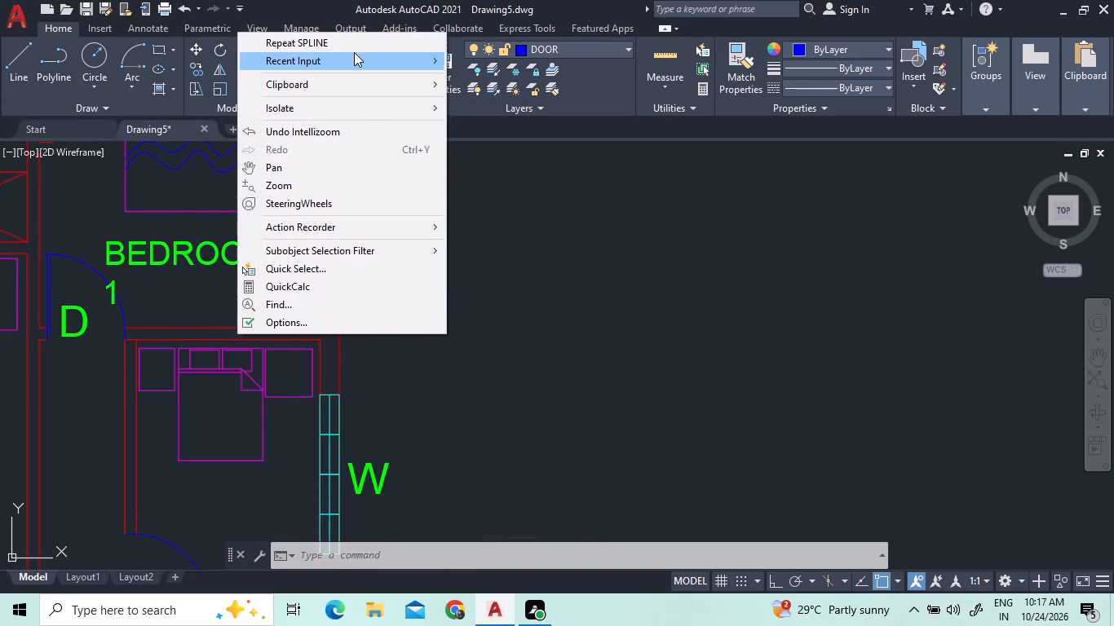
left_click(344, 36)
scroll(226, 432, "up", 2)
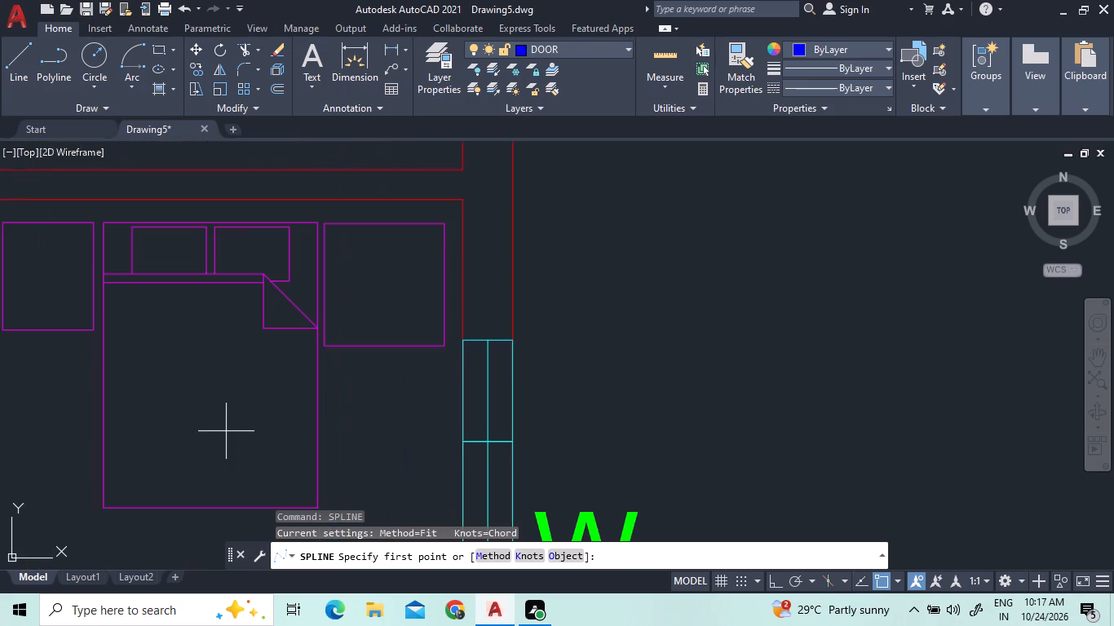
left_click(104, 410)
left_click(139, 387)
left_click(175, 408)
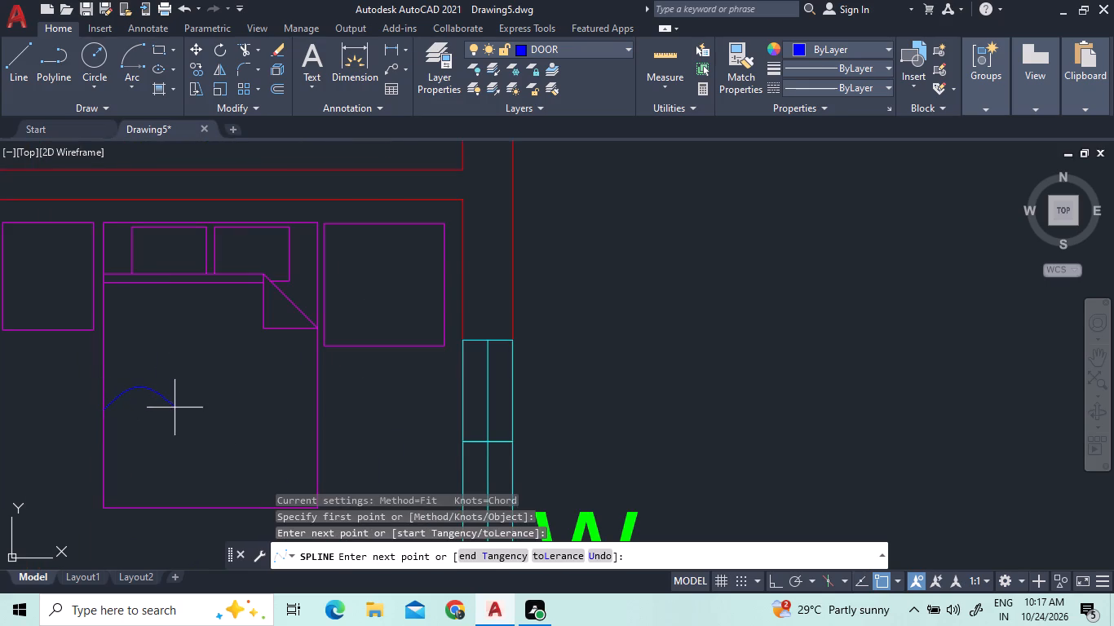
left_click(205, 376)
left_click(242, 415)
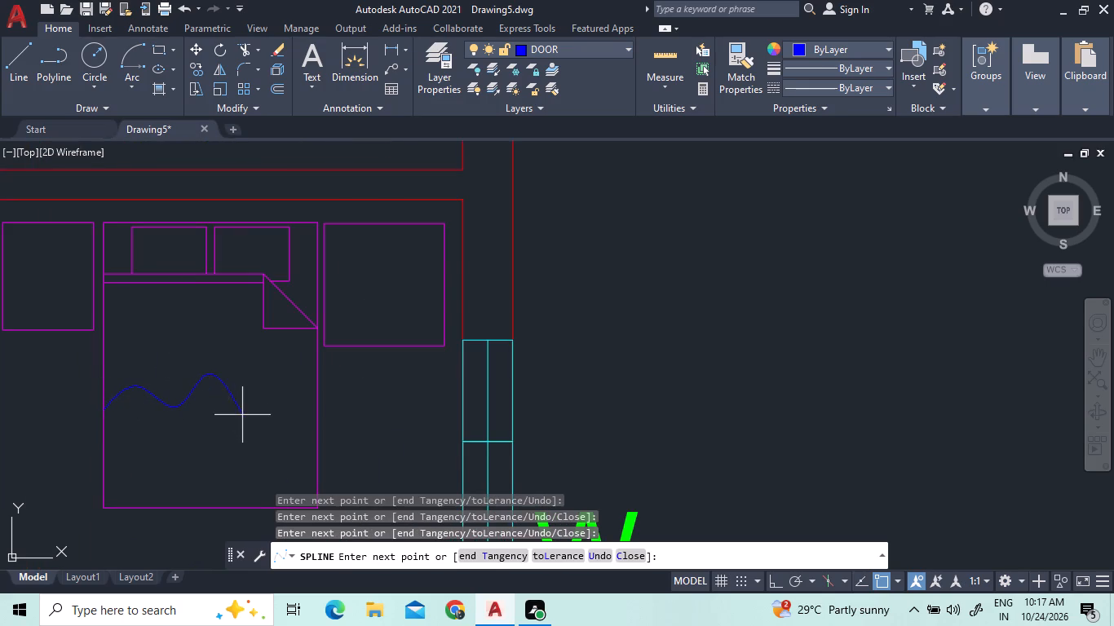
left_click(272, 373)
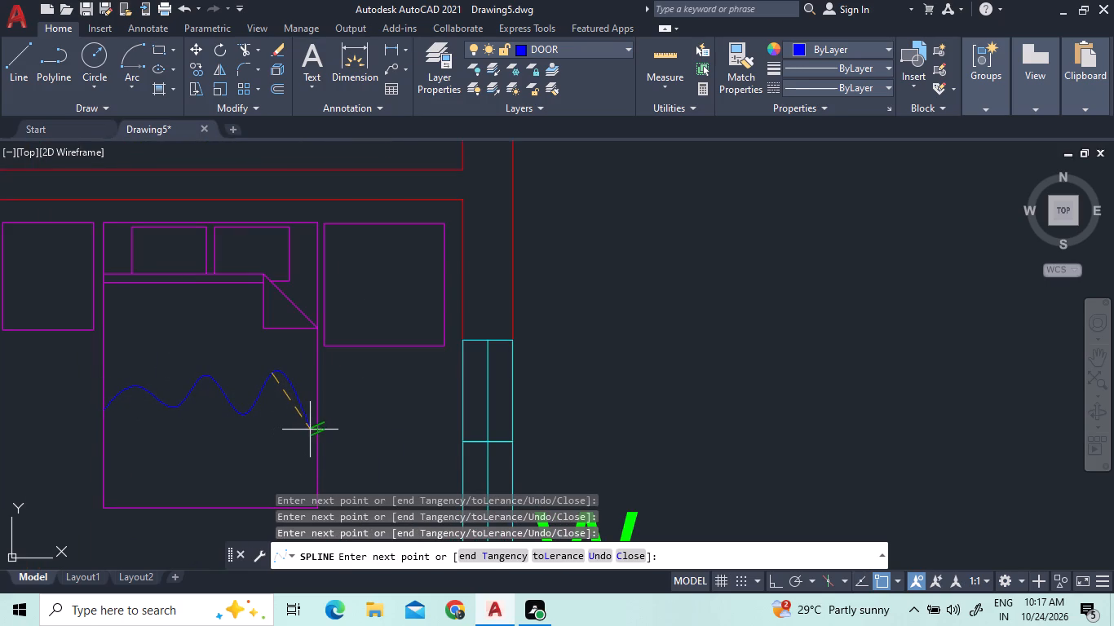
left_click(317, 433)
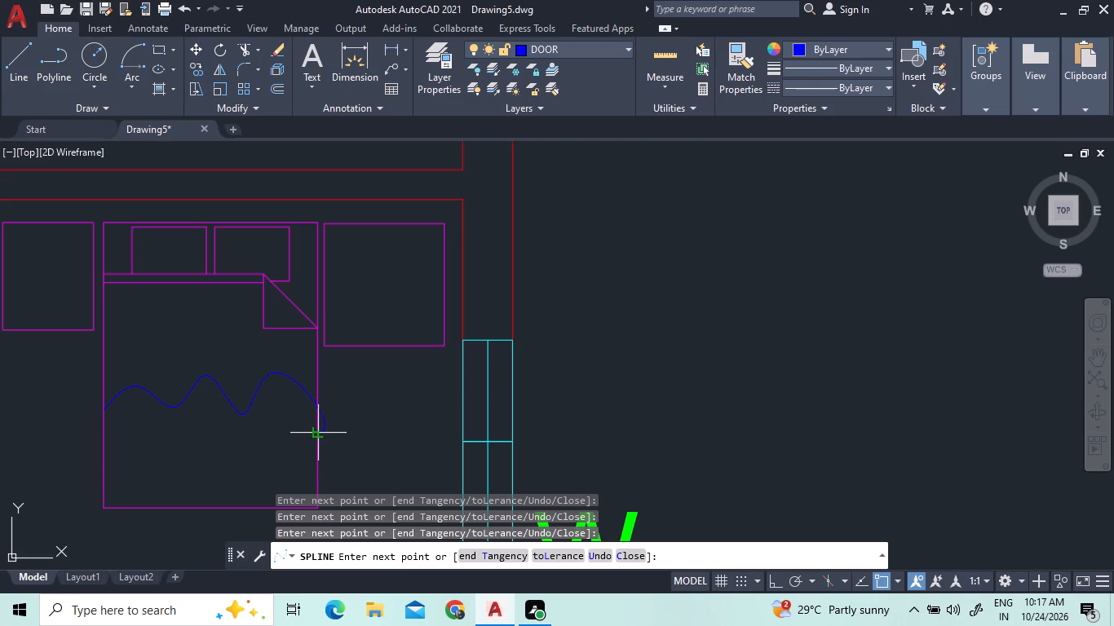
right_click(317, 433)
left_click(362, 201)
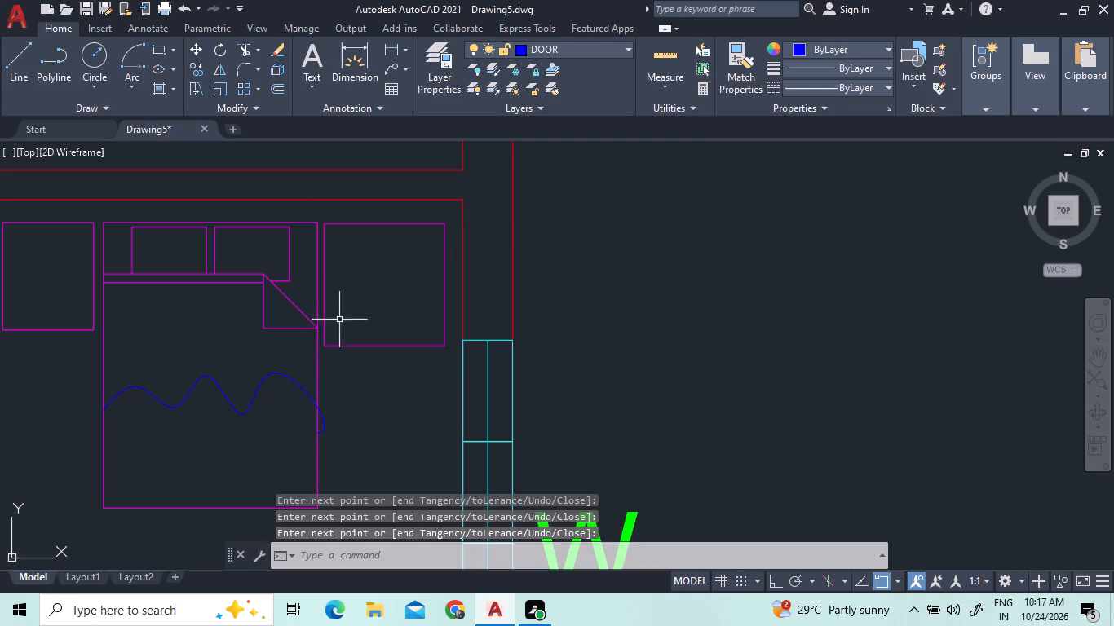
Trim the part of the wavy spline that overhangs the east edge of the lower room's bed.
left_click(247, 50)
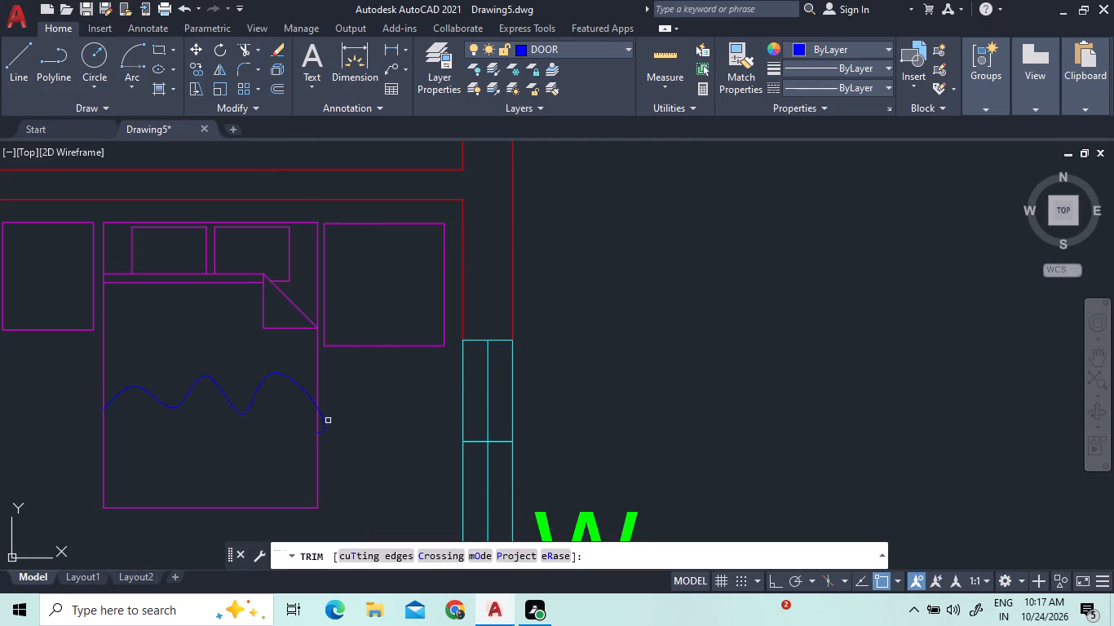
left_click(325, 421)
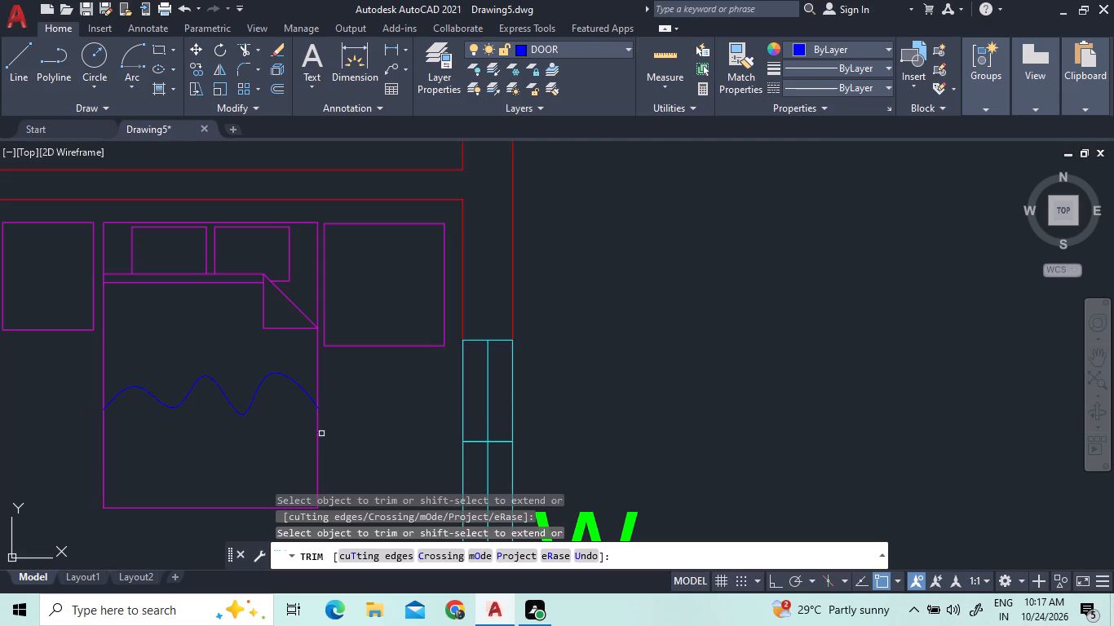
left_click(319, 433)
right_click(355, 430)
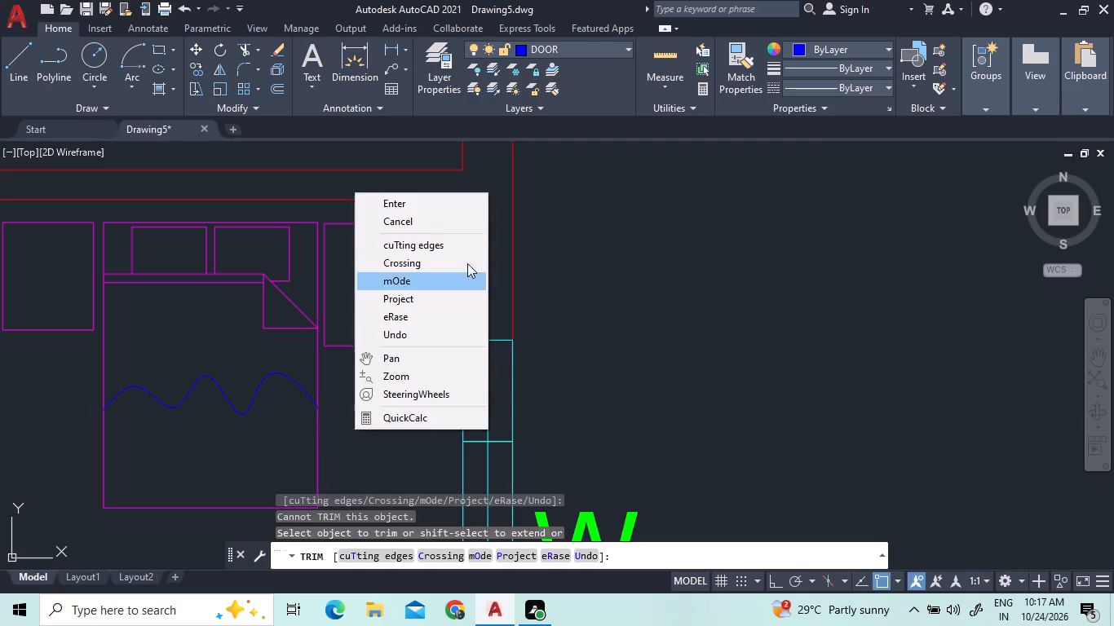
left_click(386, 210)
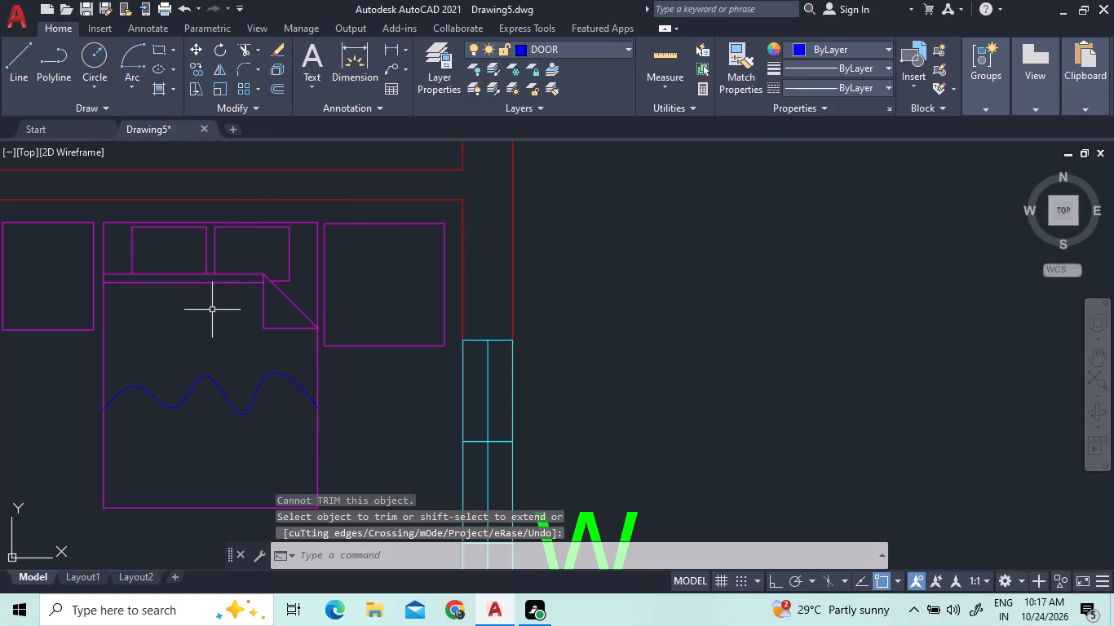
Draw a second wavy seven-point spline just south of the first, spanning the lower room's bed from west edge to east edge.
right_click(207, 350)
left_click(293, 74)
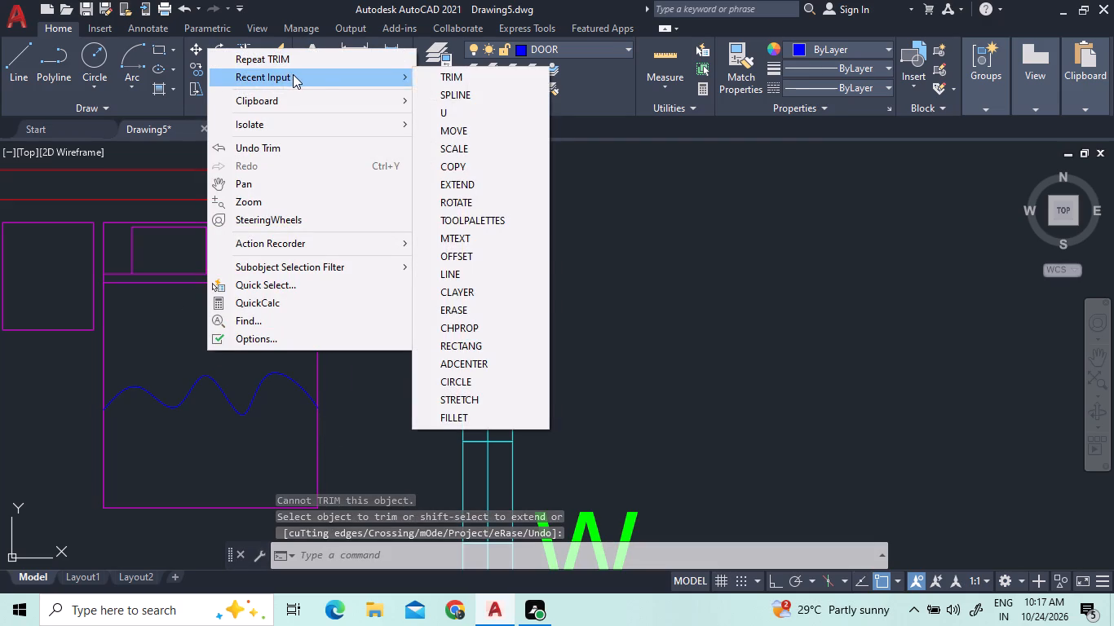
left_click(449, 90)
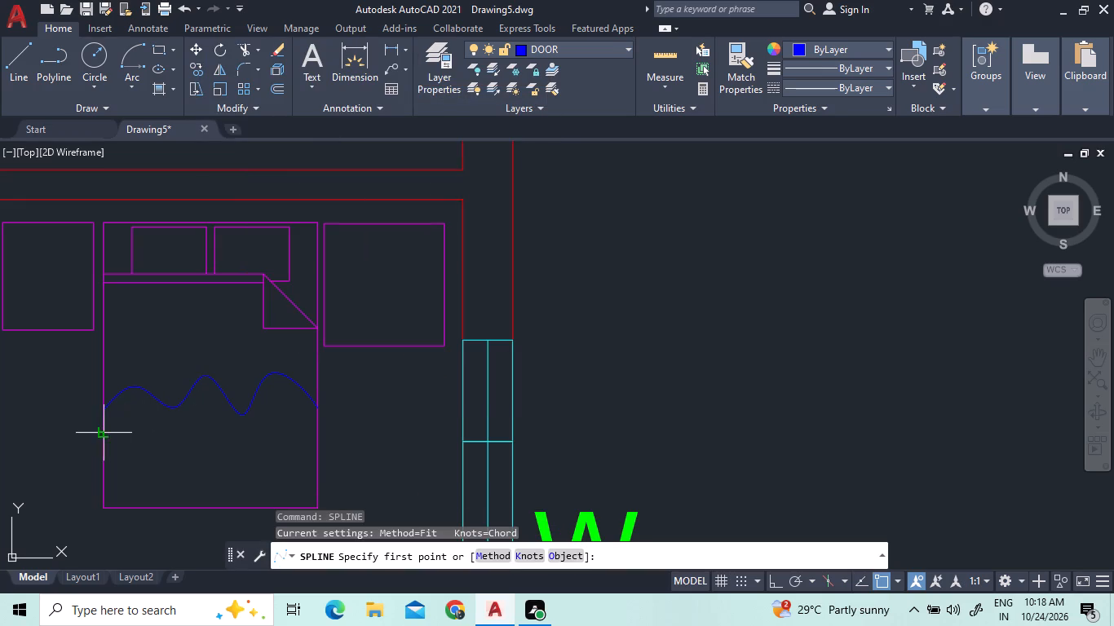
left_click(106, 432)
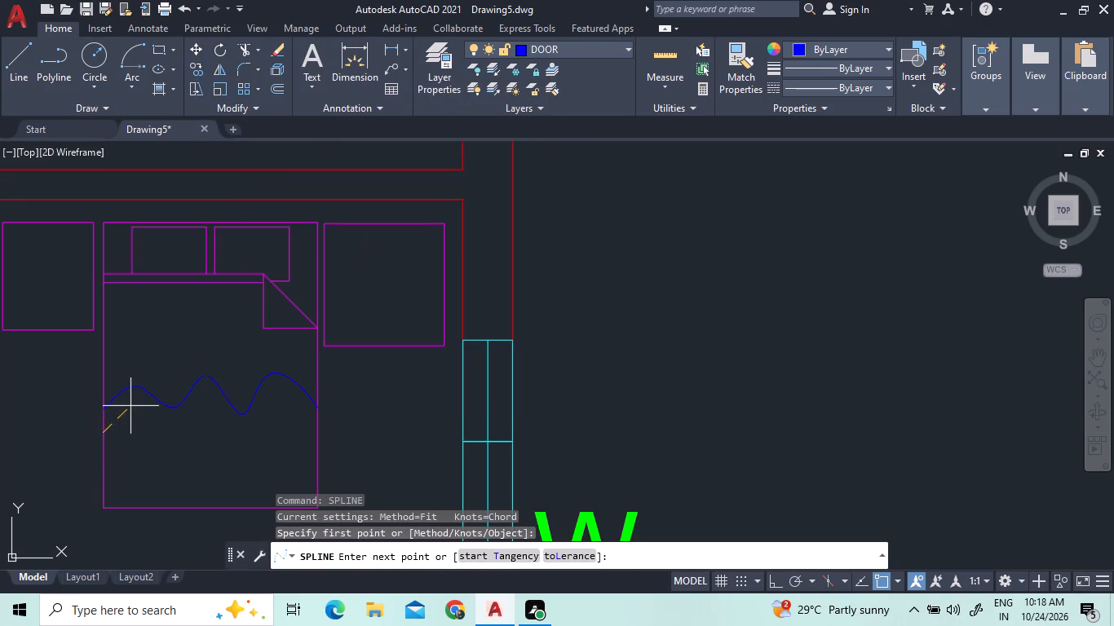
left_click(130, 404)
left_click(178, 434)
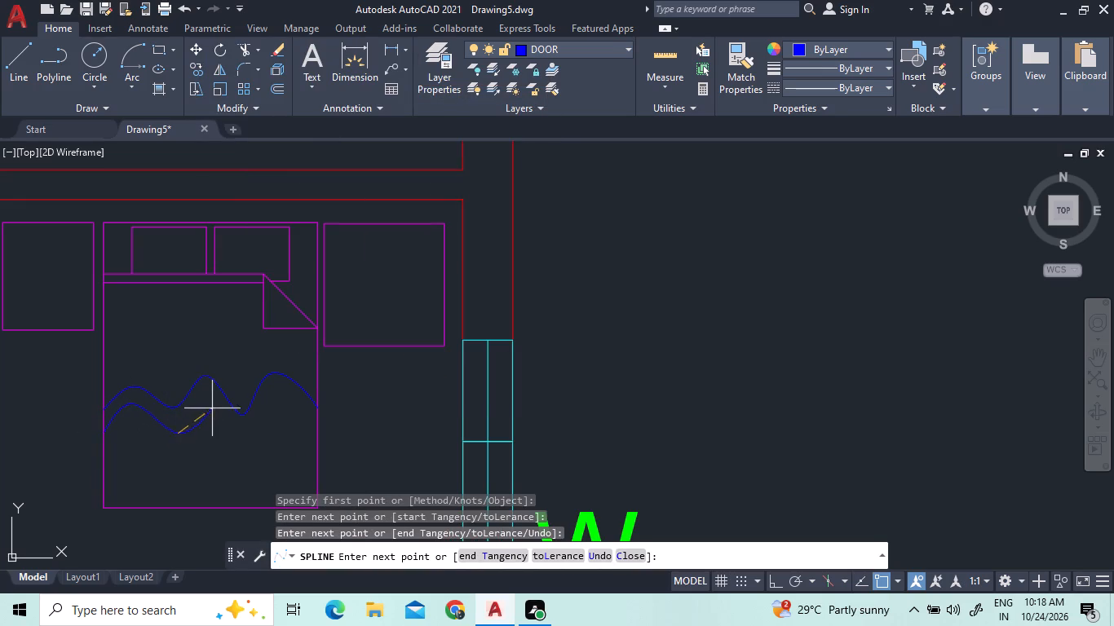
left_click(206, 400)
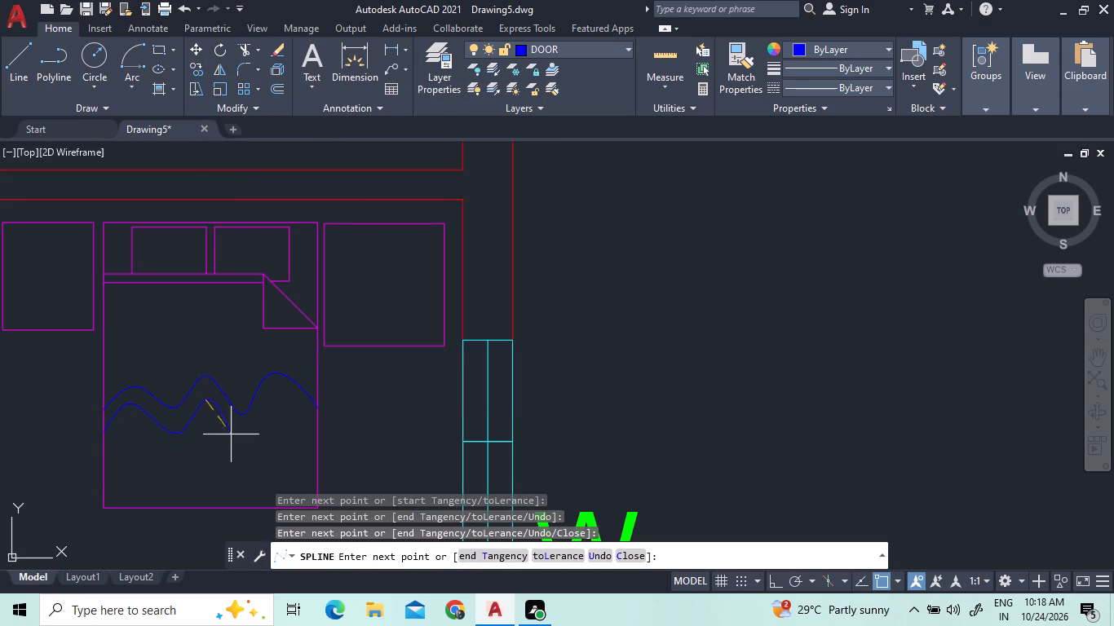
left_click(241, 437)
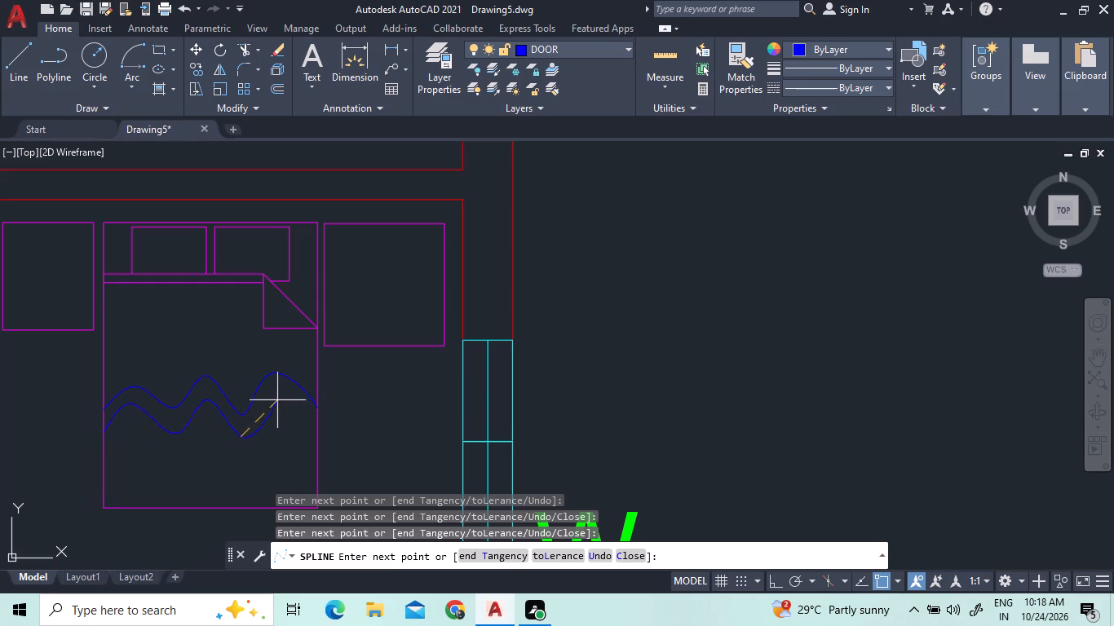
left_click(275, 395)
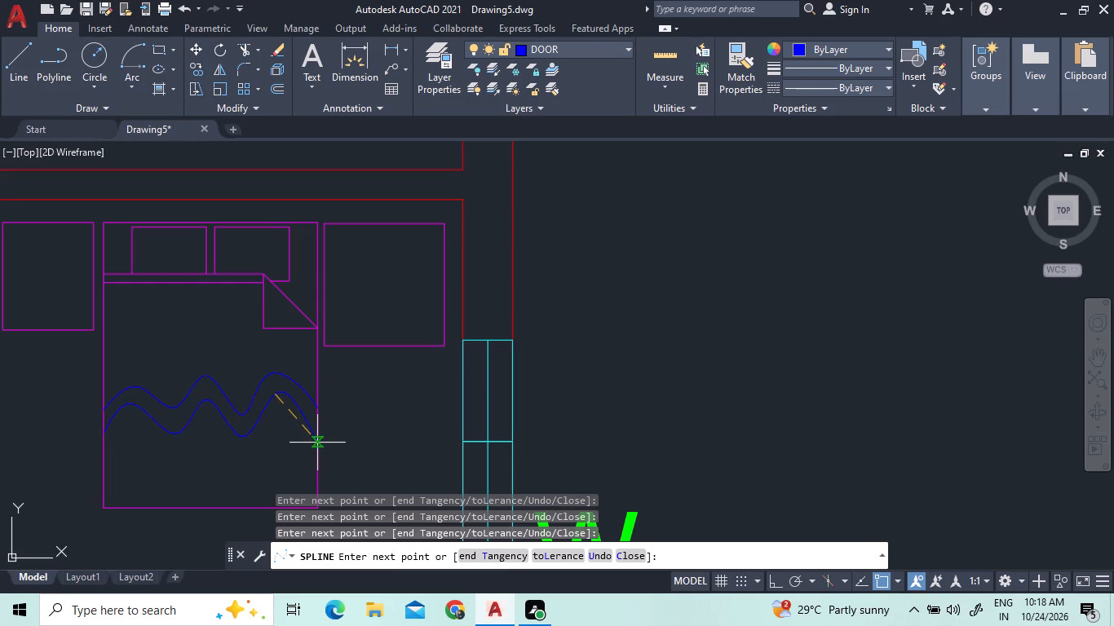
left_click(317, 443)
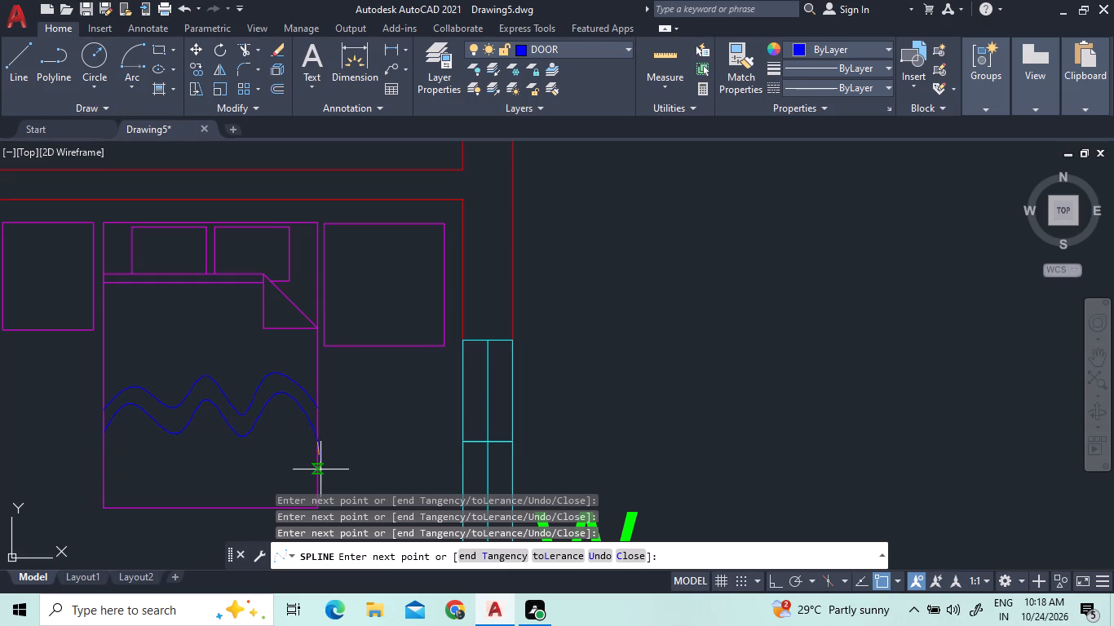
right_click(320, 469)
left_click(364, 240)
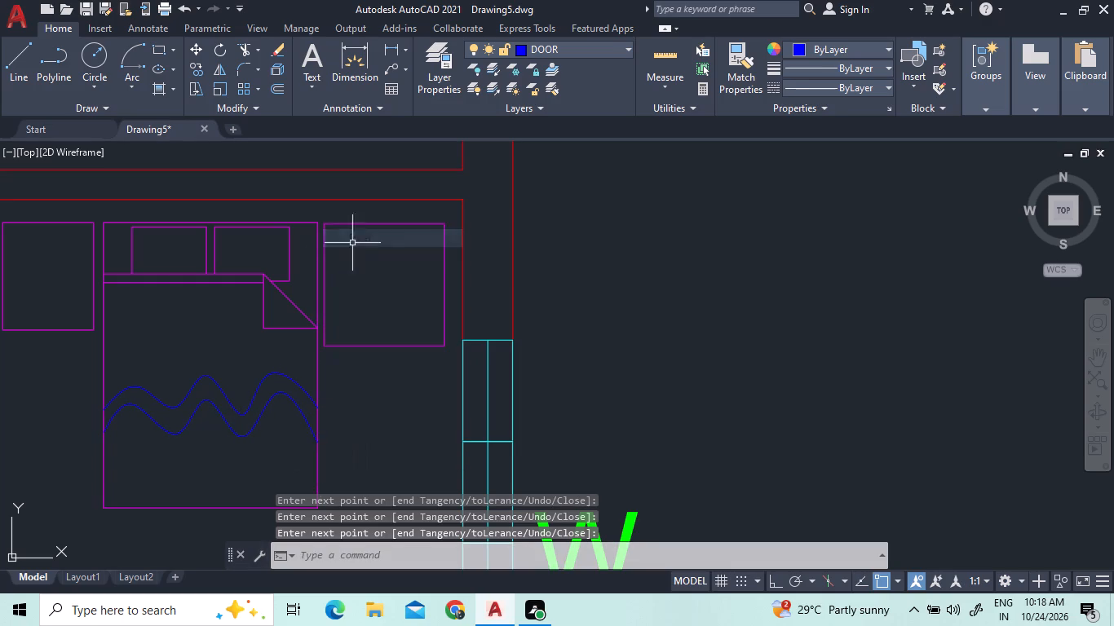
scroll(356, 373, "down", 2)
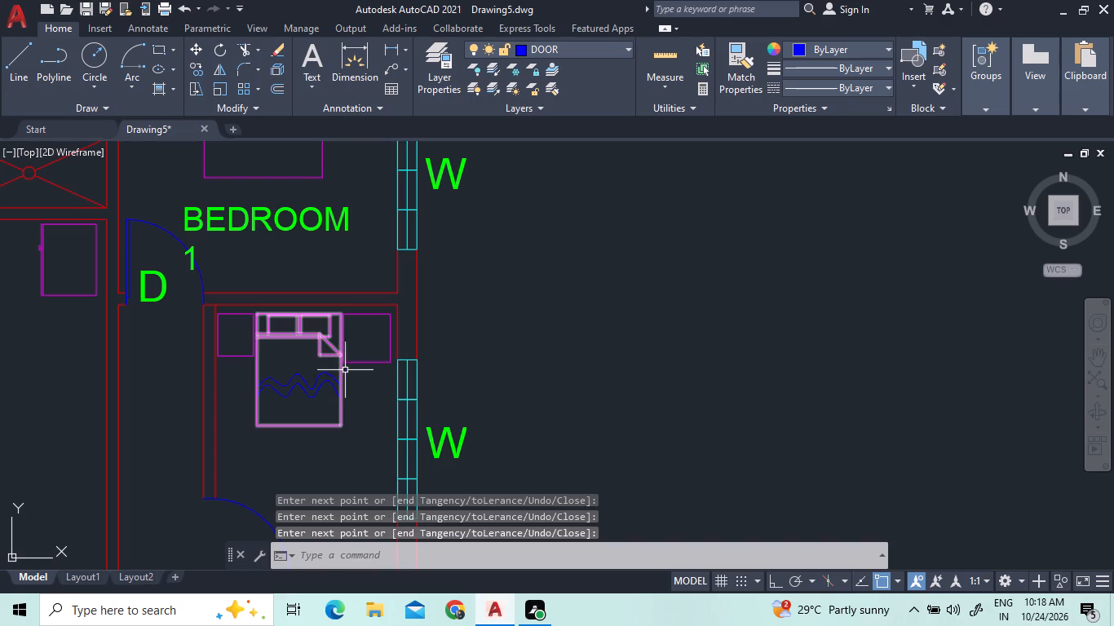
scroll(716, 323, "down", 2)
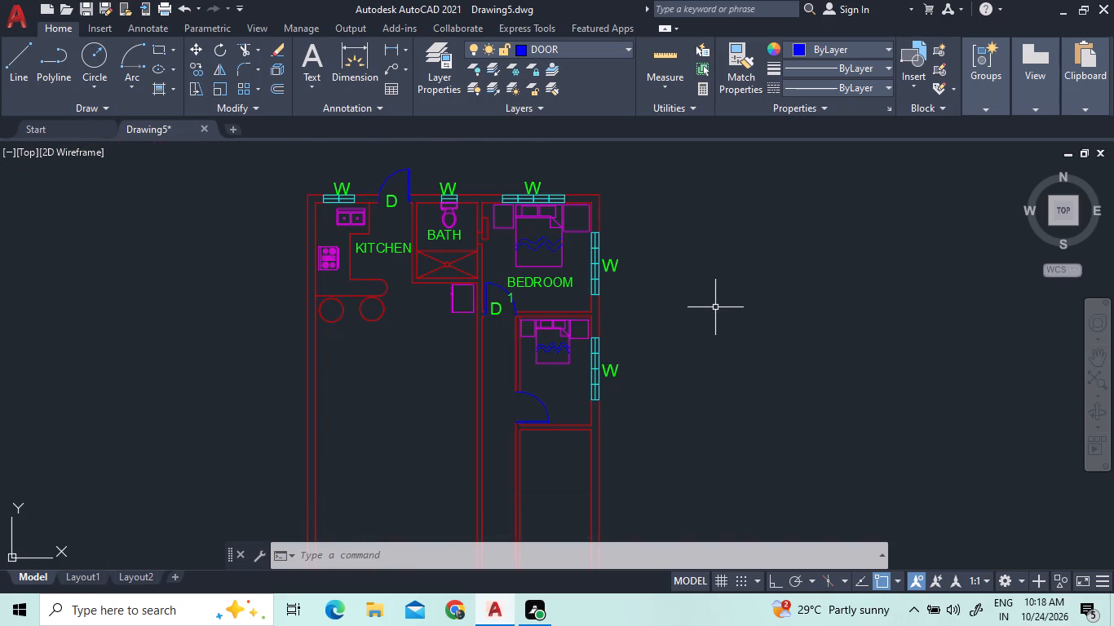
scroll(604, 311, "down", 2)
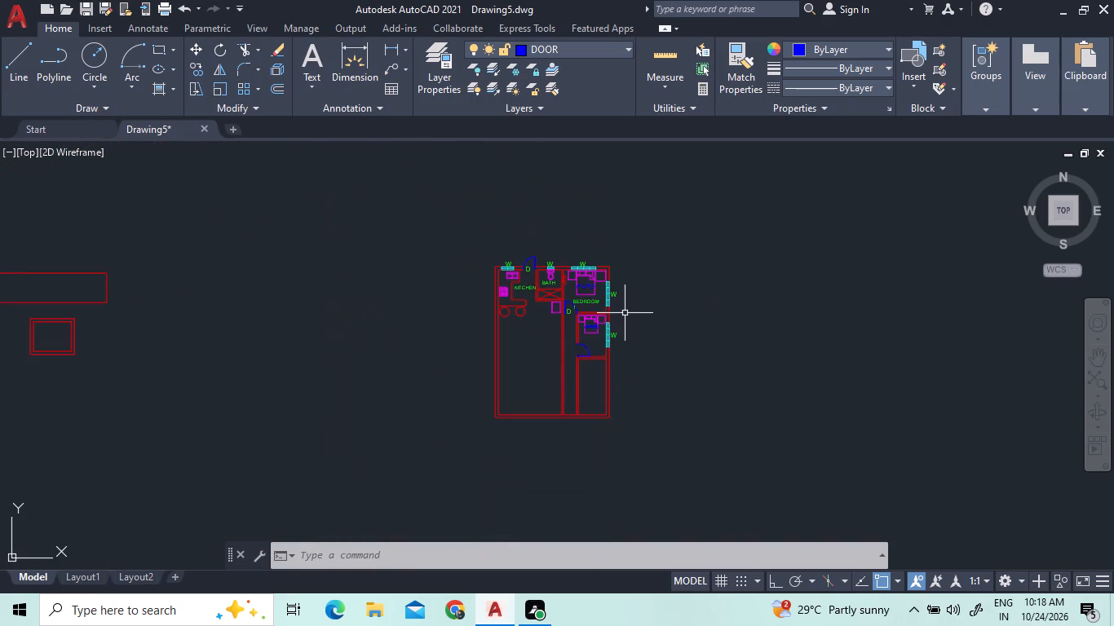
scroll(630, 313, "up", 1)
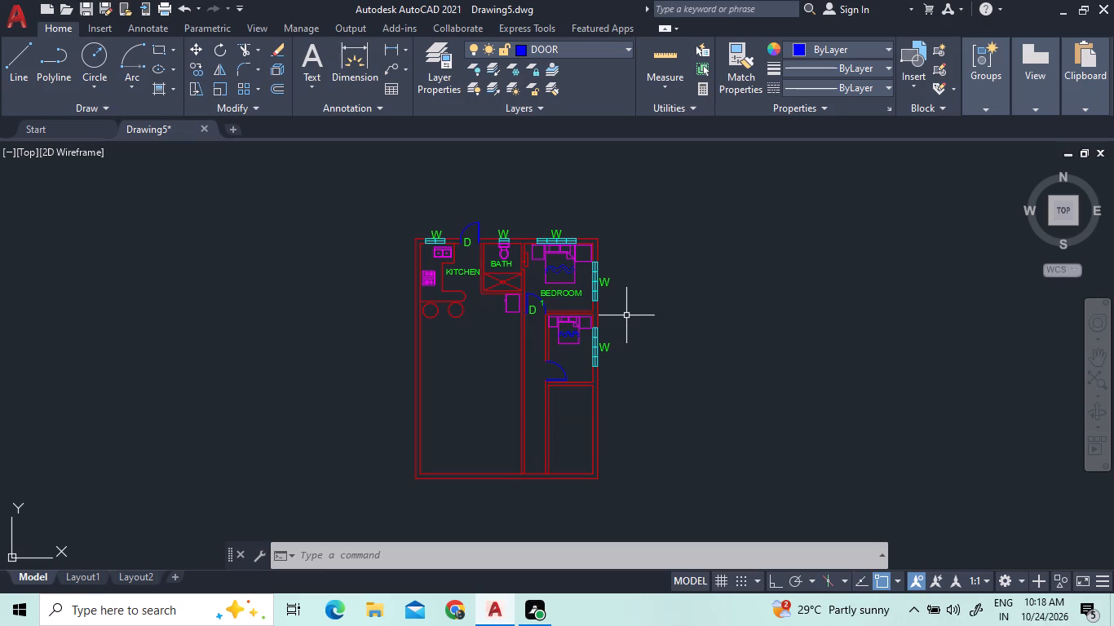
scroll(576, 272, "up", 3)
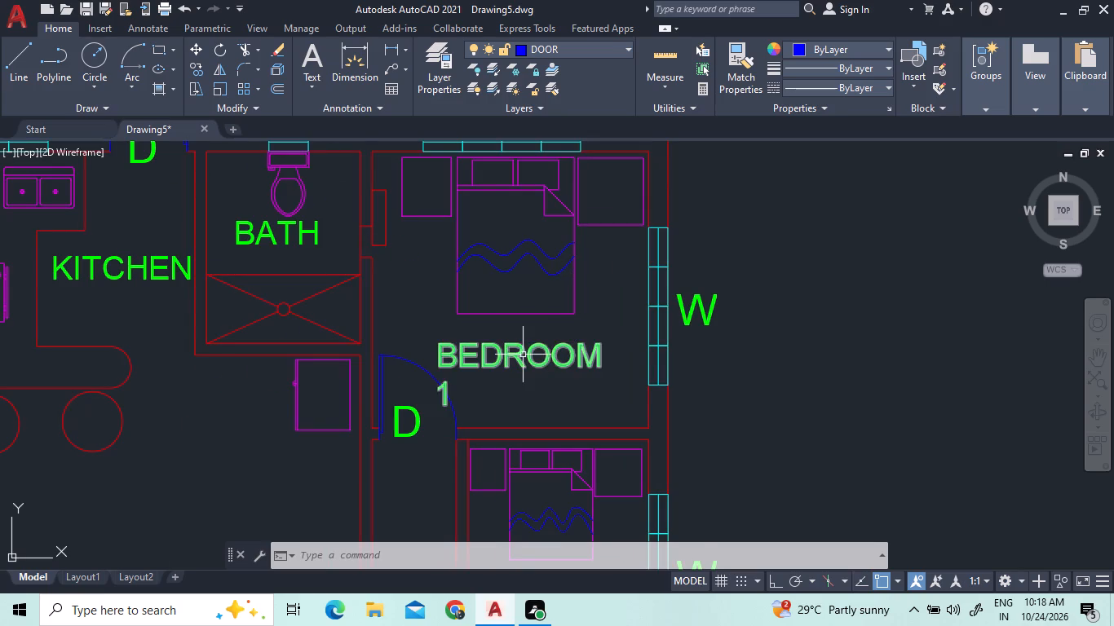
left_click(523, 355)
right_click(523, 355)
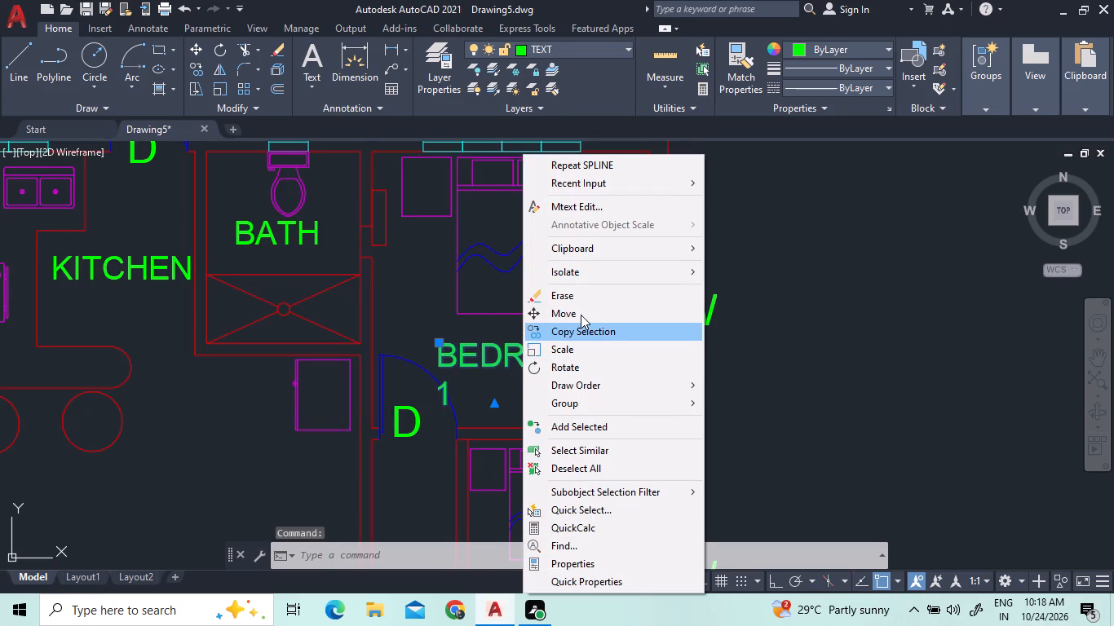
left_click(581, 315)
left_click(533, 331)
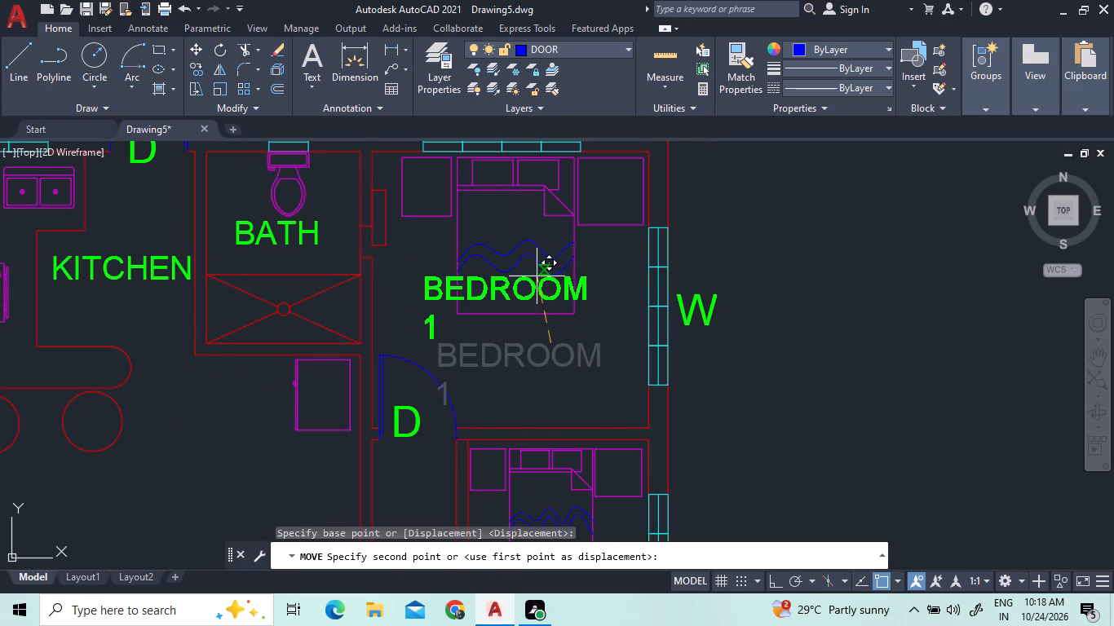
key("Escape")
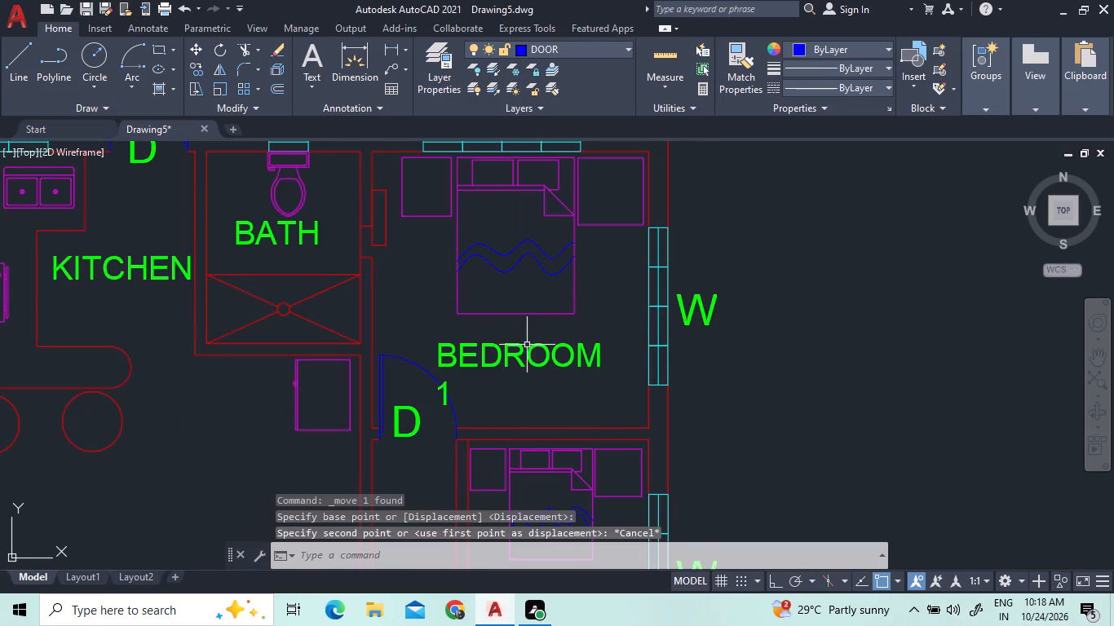
Copy the BEDROOM 1 label into the room below, placing it just south of that room's bed.
left_click(525, 348)
right_click(525, 348)
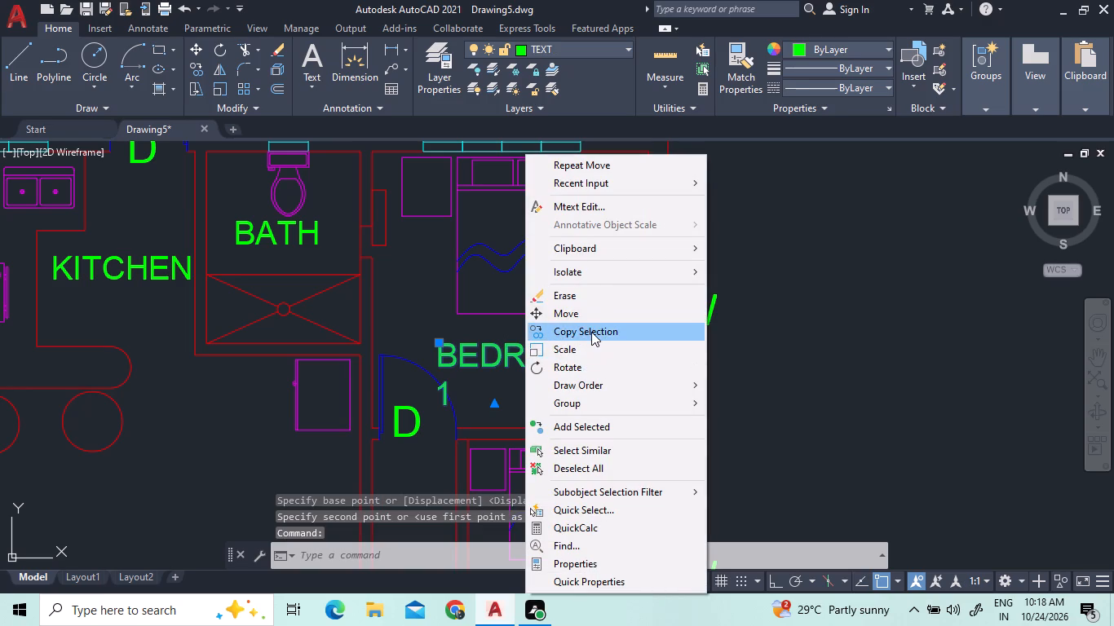
left_click(591, 332)
left_click(579, 337)
scroll(561, 303, "down", 2)
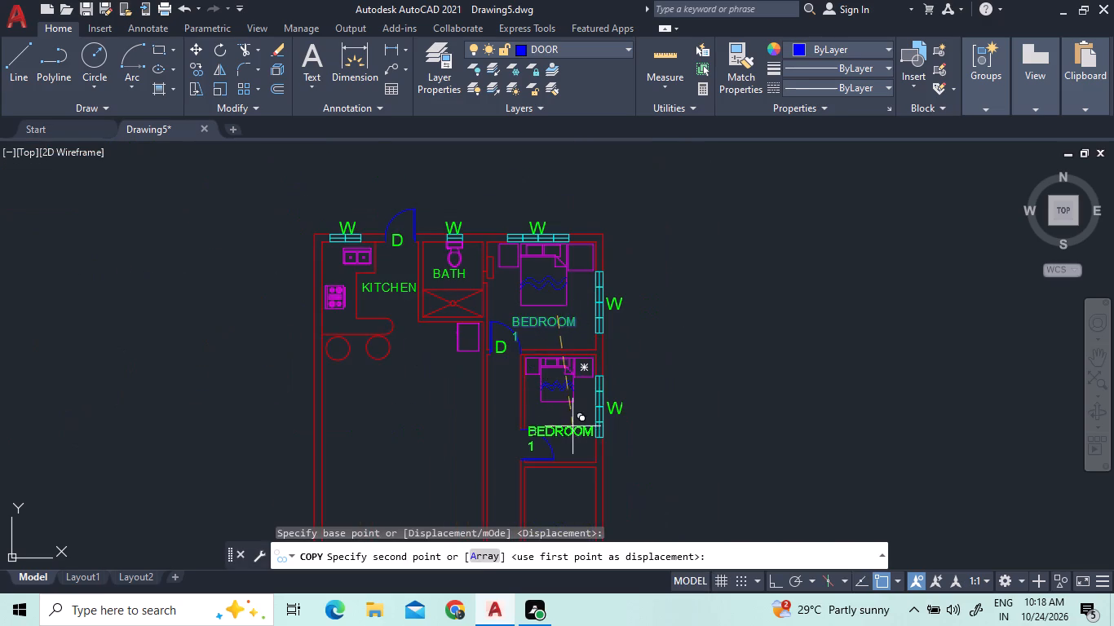
scroll(571, 444, "up", 2)
left_click(577, 368)
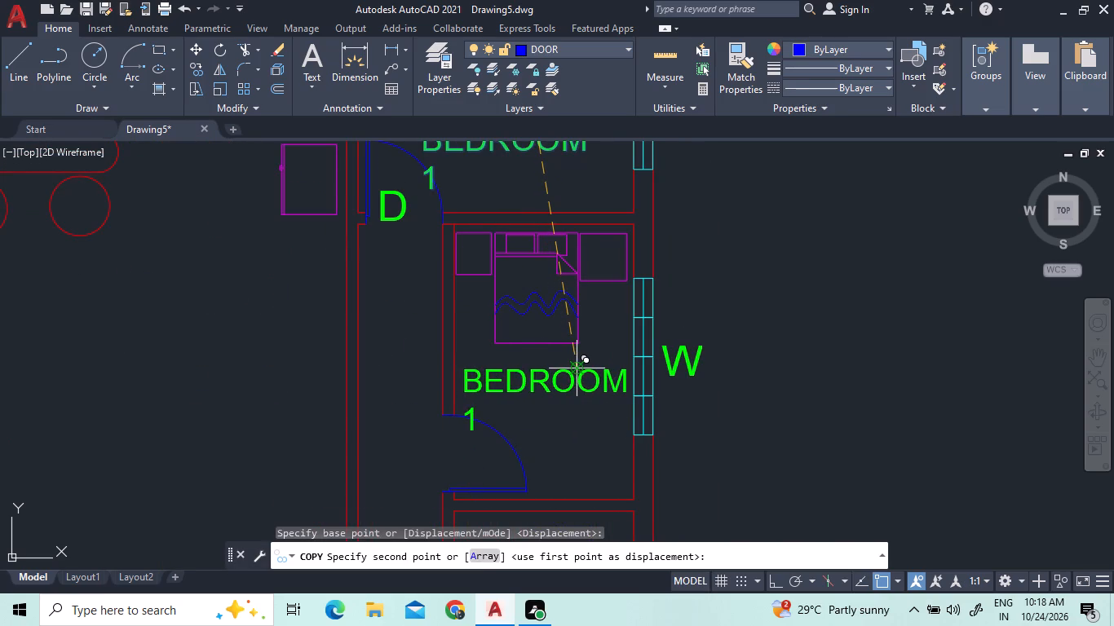
right_click(516, 391)
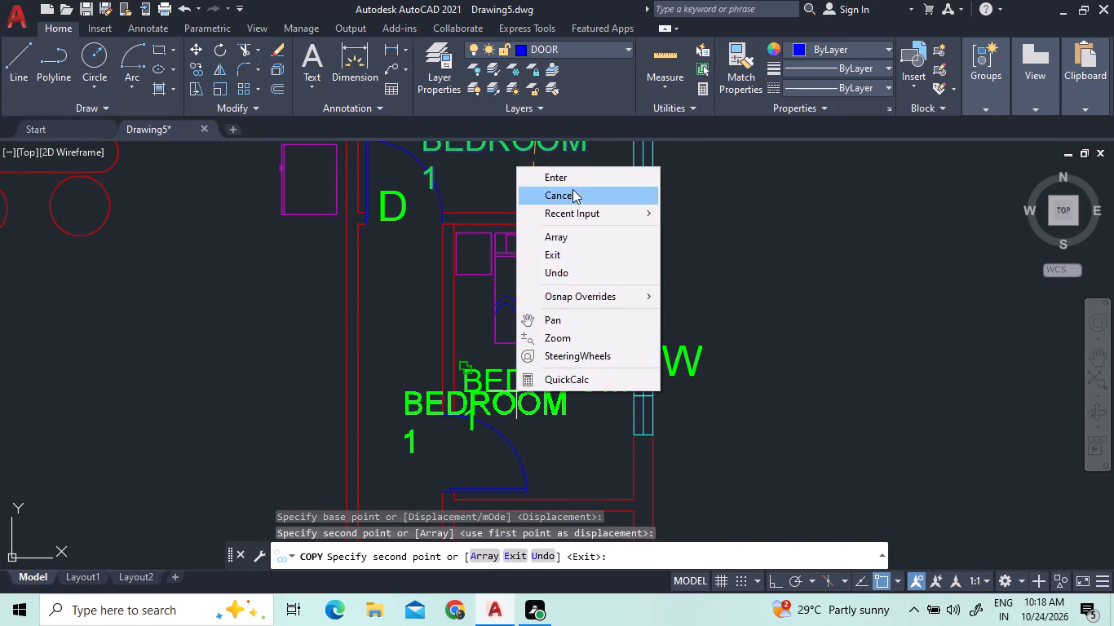
left_click(574, 177)
Change the copied bedroom label in the room below Bedroom 1 to read BEDROOM 2.
triple_click(471, 411)
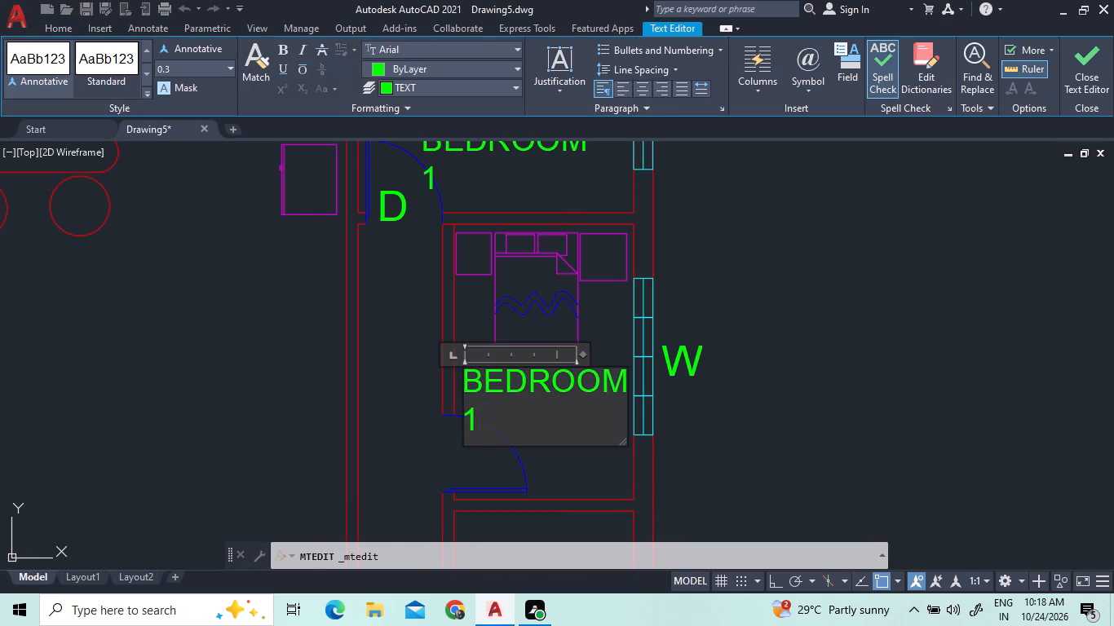
key("BackSpace")
key("2")
left_click(546, 464)
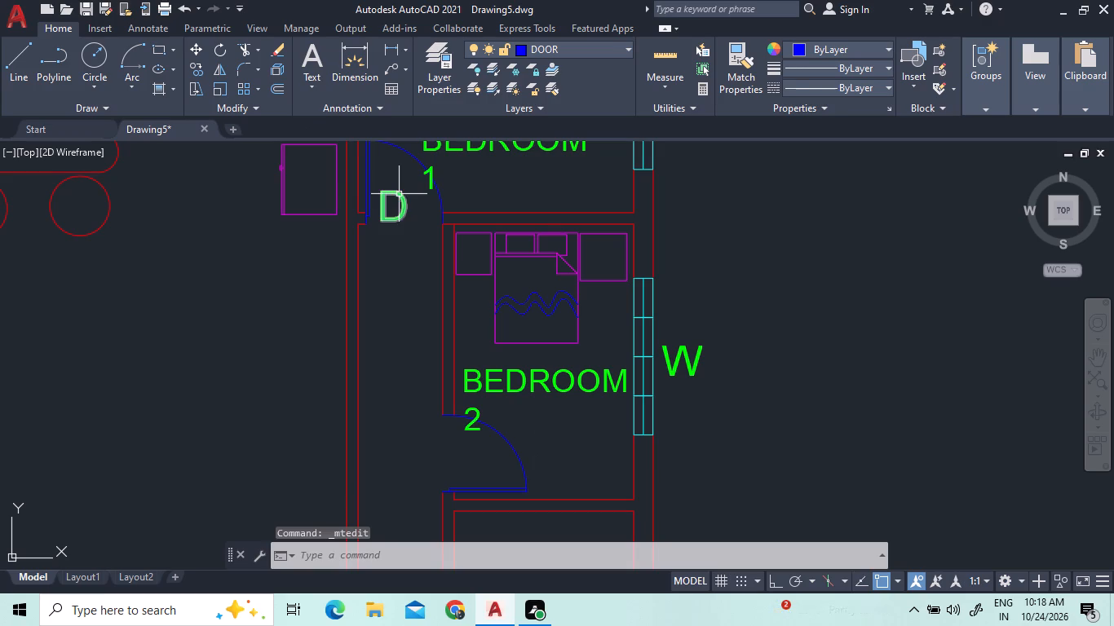
Copy the D door label from Bedroom 1's door to the door of Bedroom 2, placing it inside the door swing.
left_click(397, 194)
right_click(398, 187)
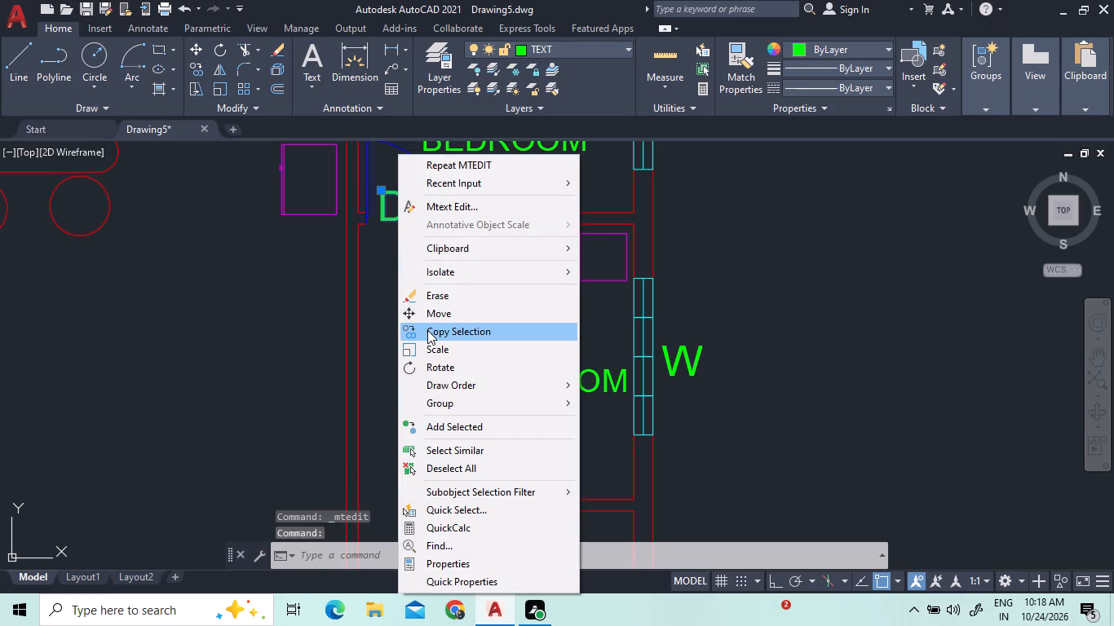
left_click(427, 330)
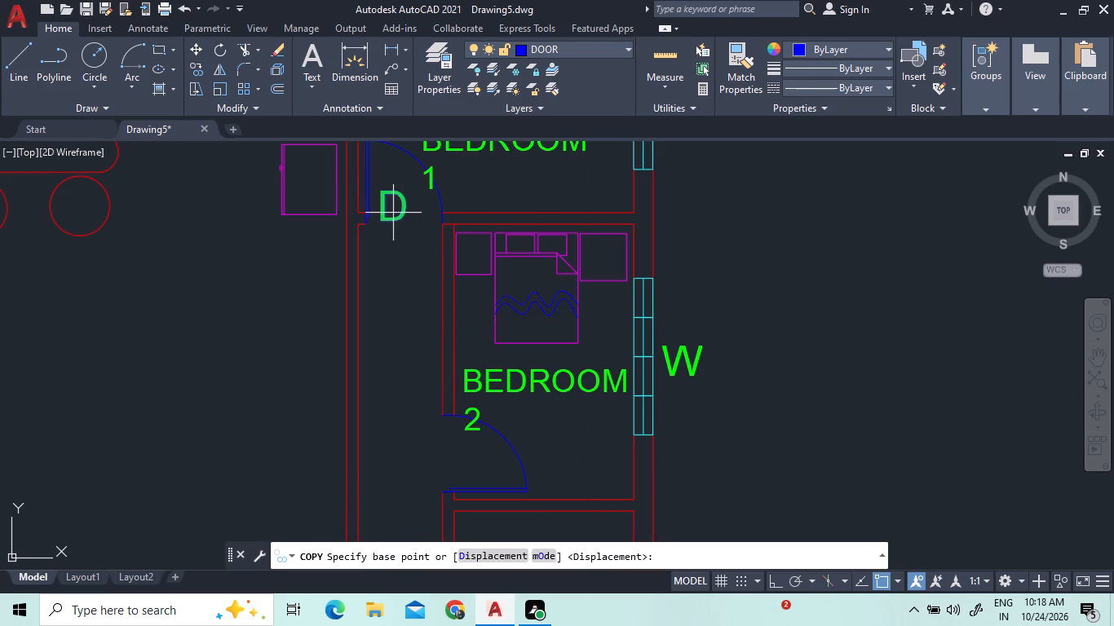
left_click(391, 205)
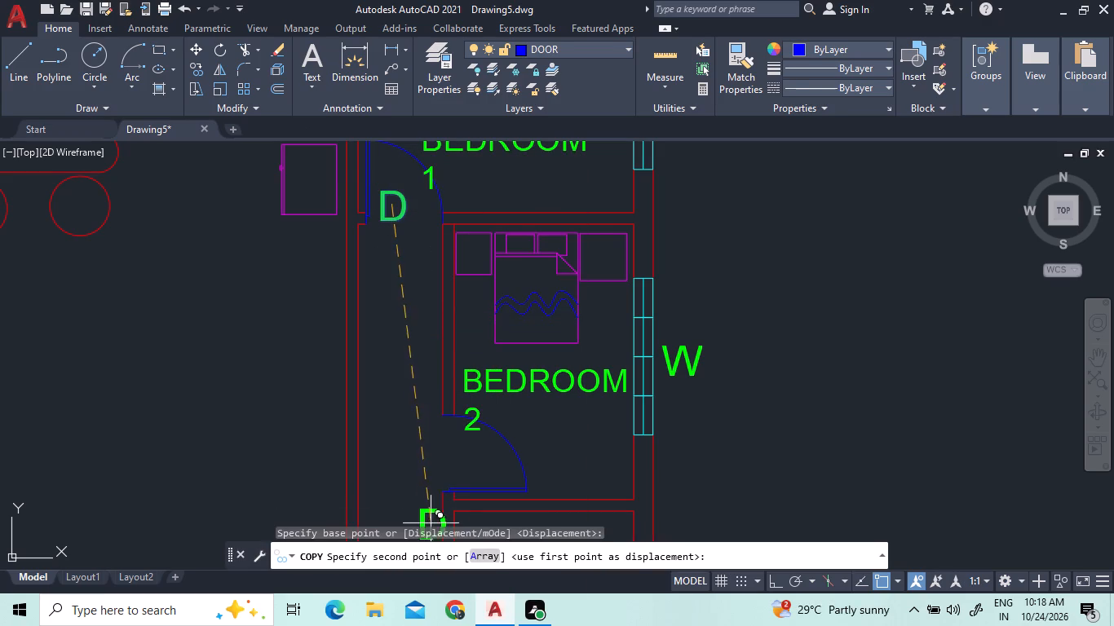
left_click(453, 447)
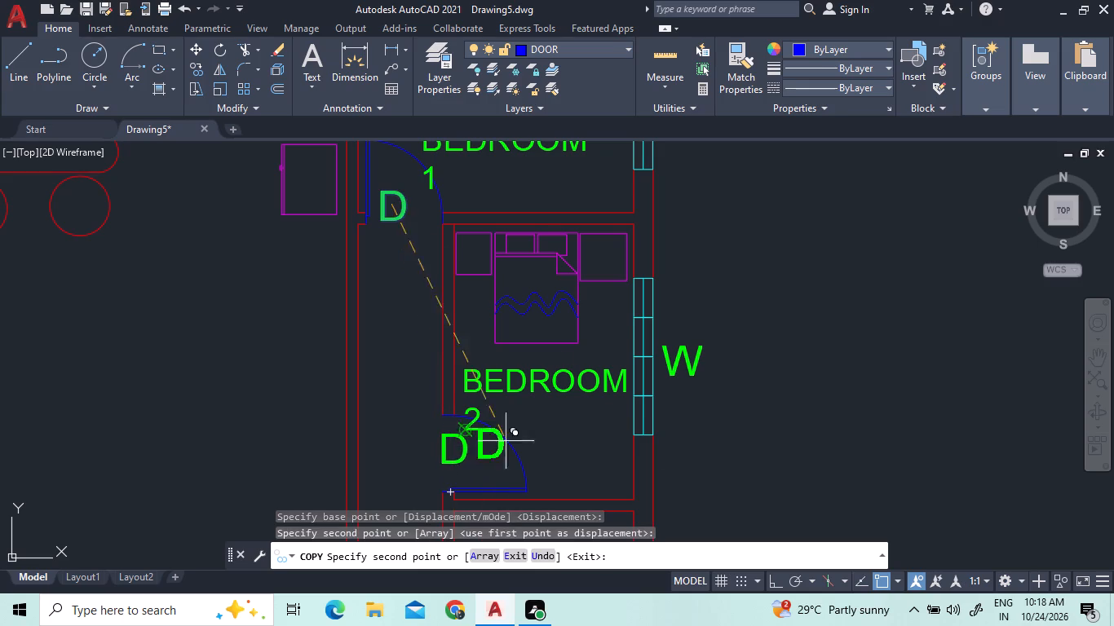
right_click(935, 442)
left_click(960, 229)
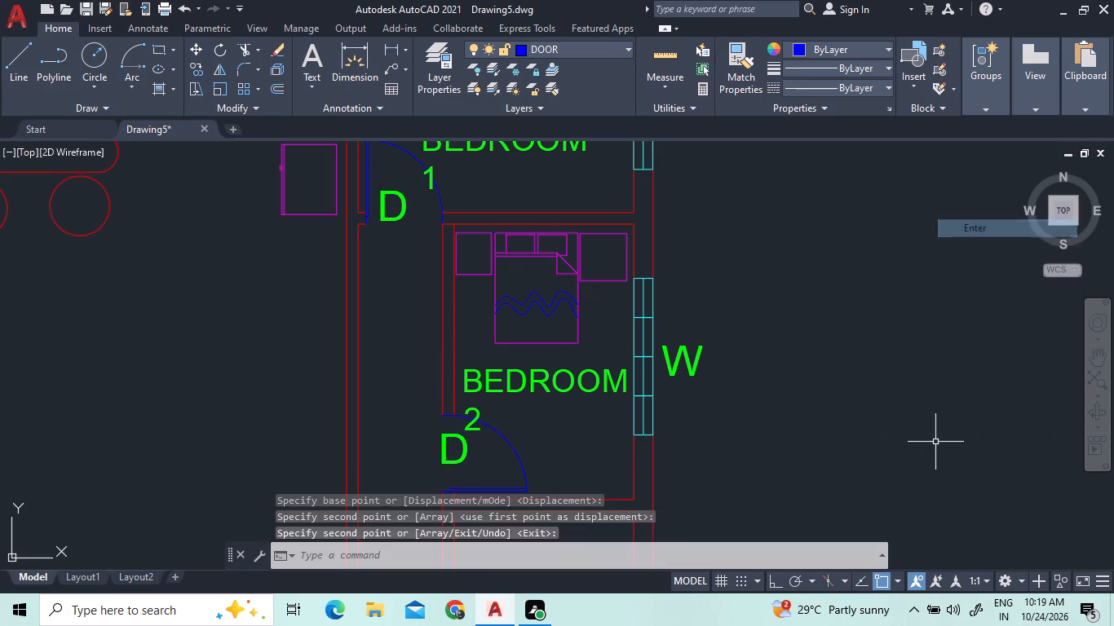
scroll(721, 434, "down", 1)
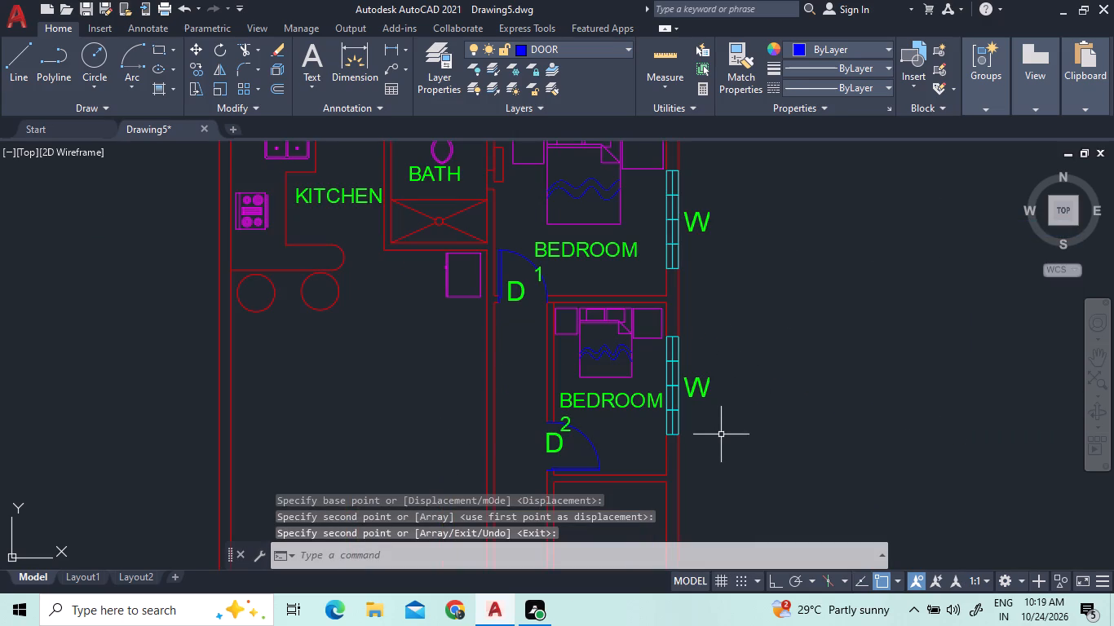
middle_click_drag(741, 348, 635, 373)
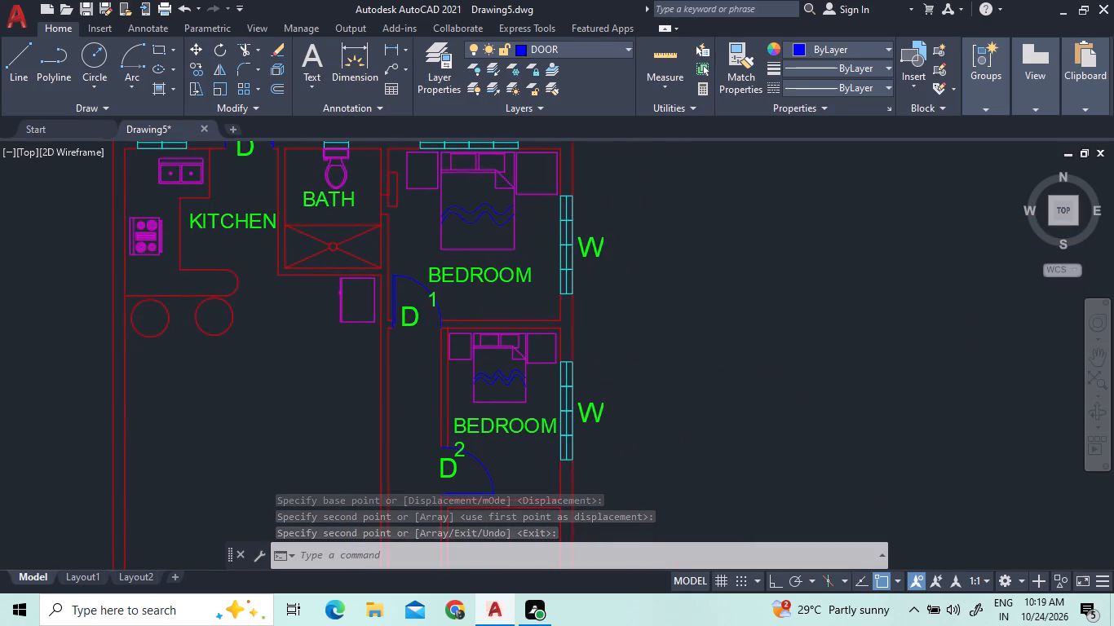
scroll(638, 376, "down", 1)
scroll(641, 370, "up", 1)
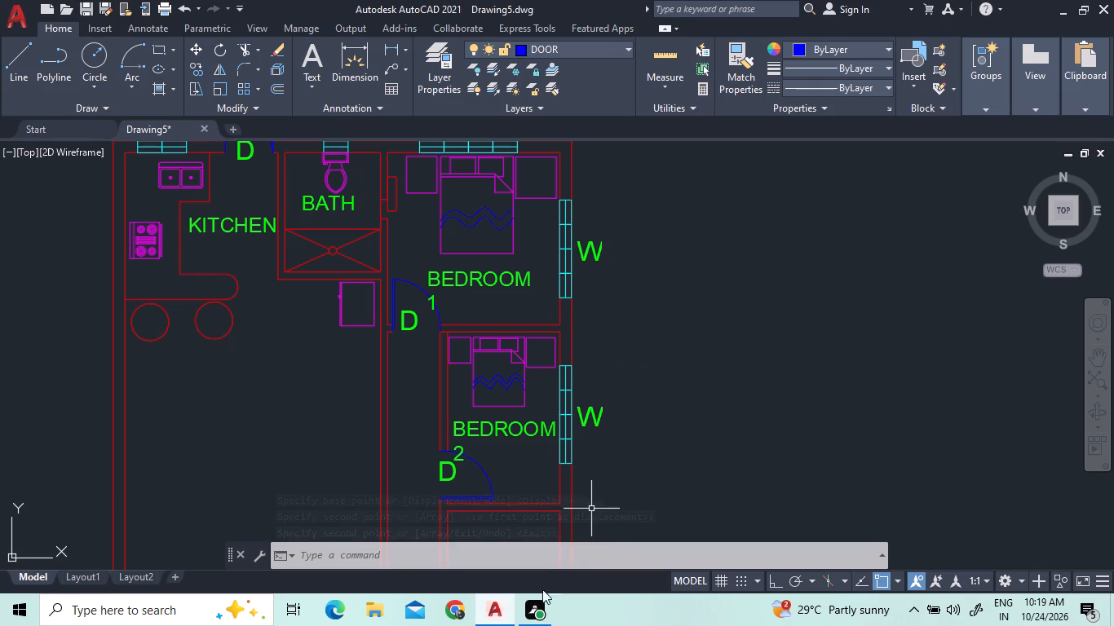
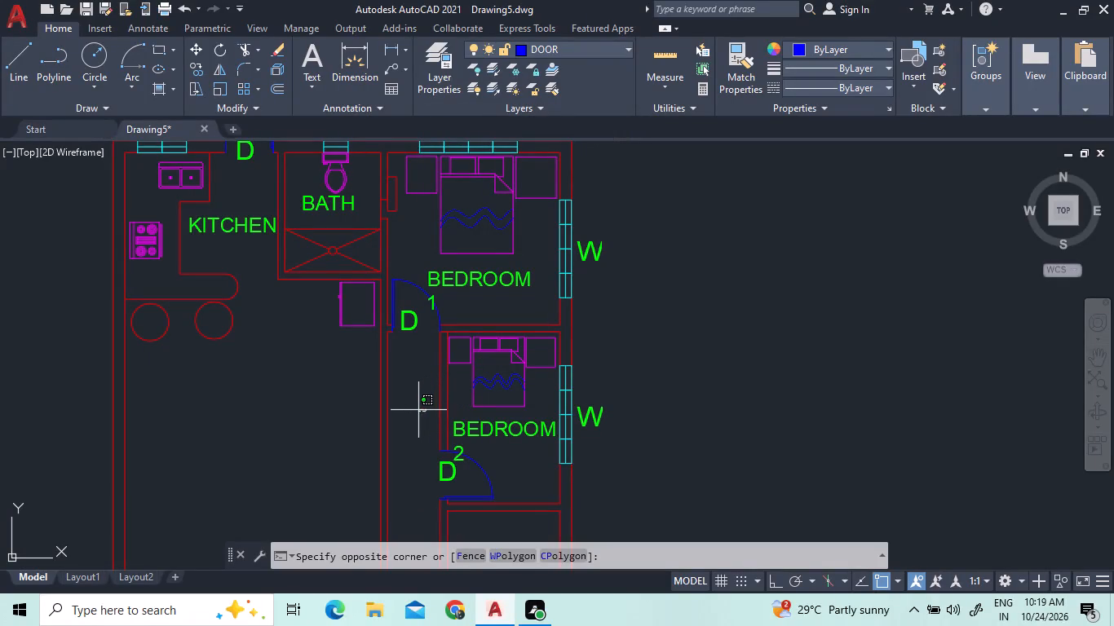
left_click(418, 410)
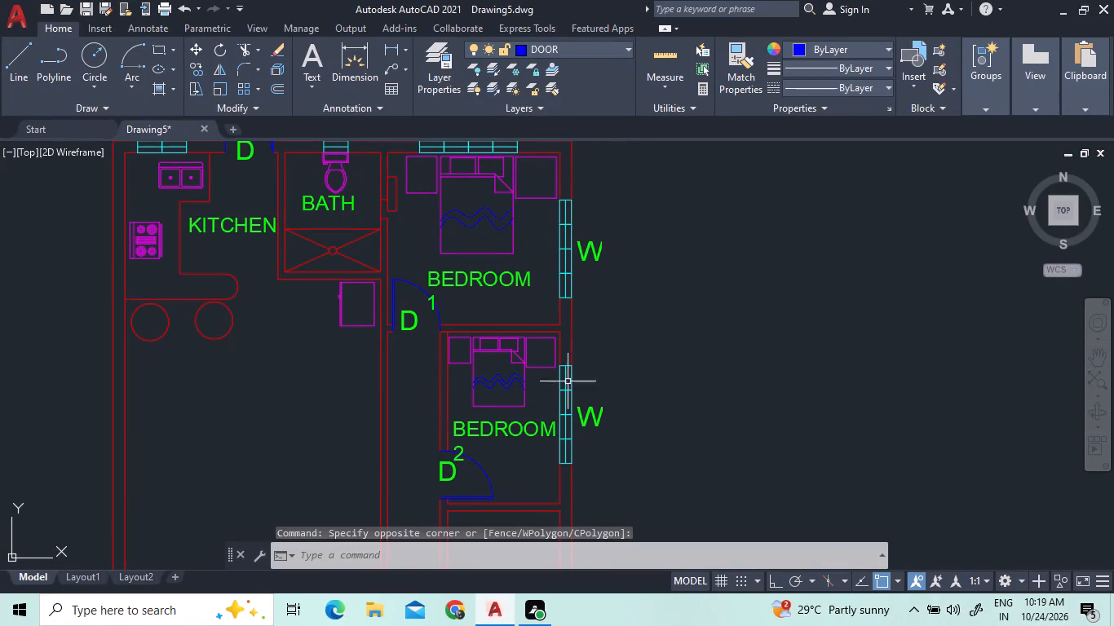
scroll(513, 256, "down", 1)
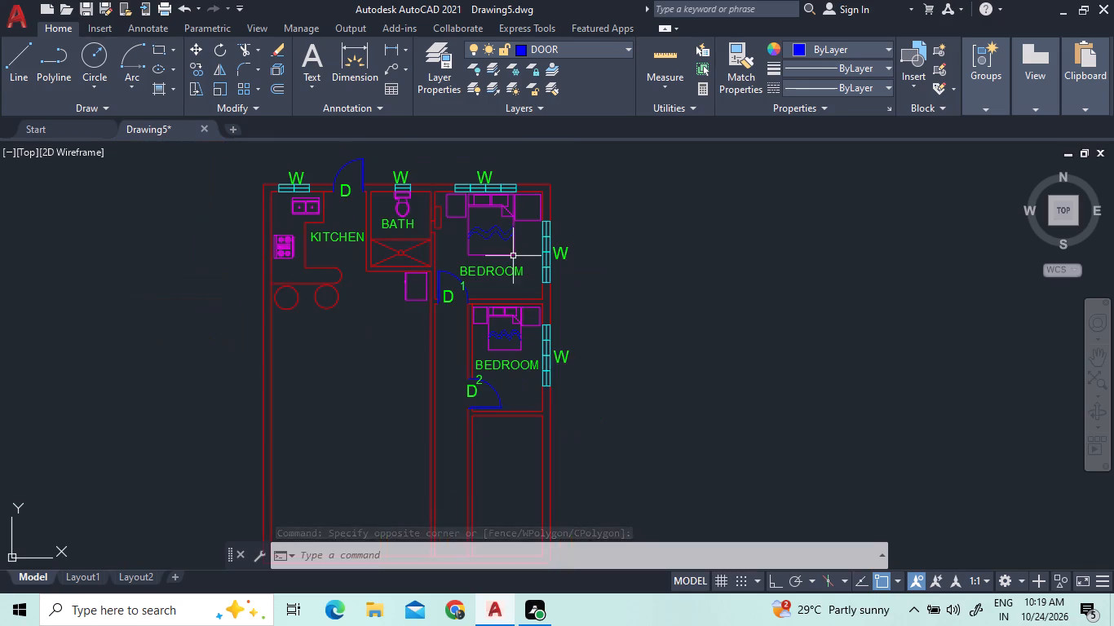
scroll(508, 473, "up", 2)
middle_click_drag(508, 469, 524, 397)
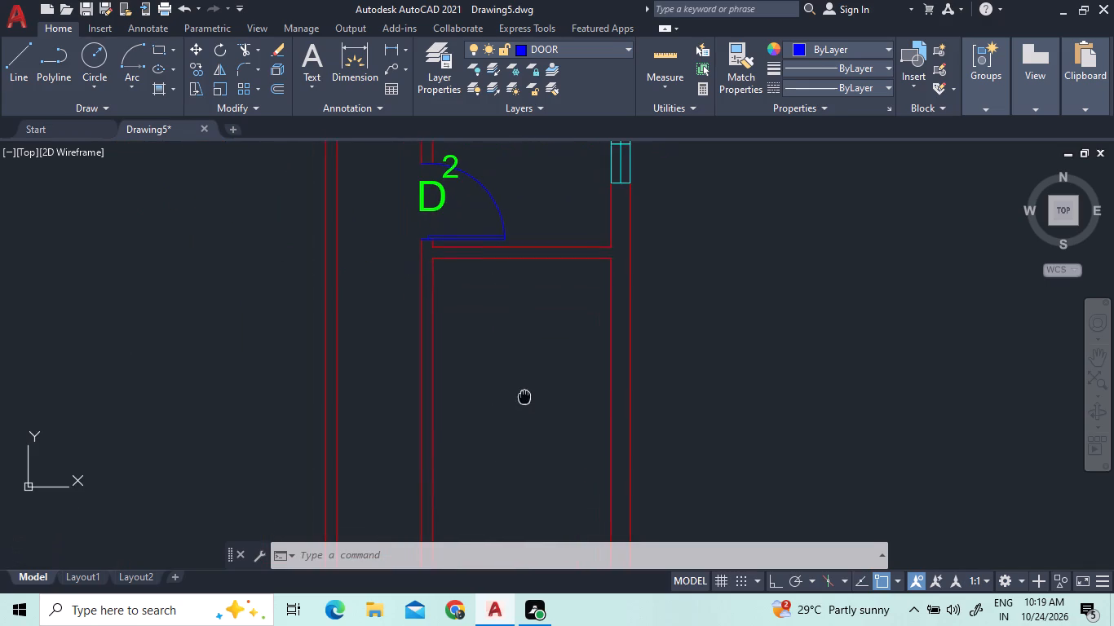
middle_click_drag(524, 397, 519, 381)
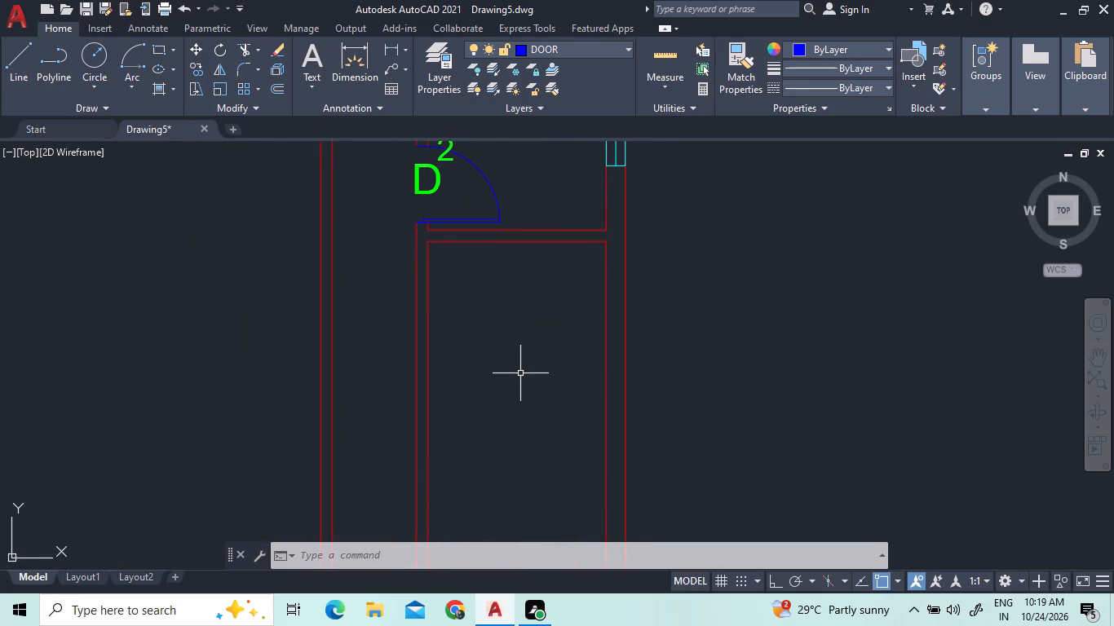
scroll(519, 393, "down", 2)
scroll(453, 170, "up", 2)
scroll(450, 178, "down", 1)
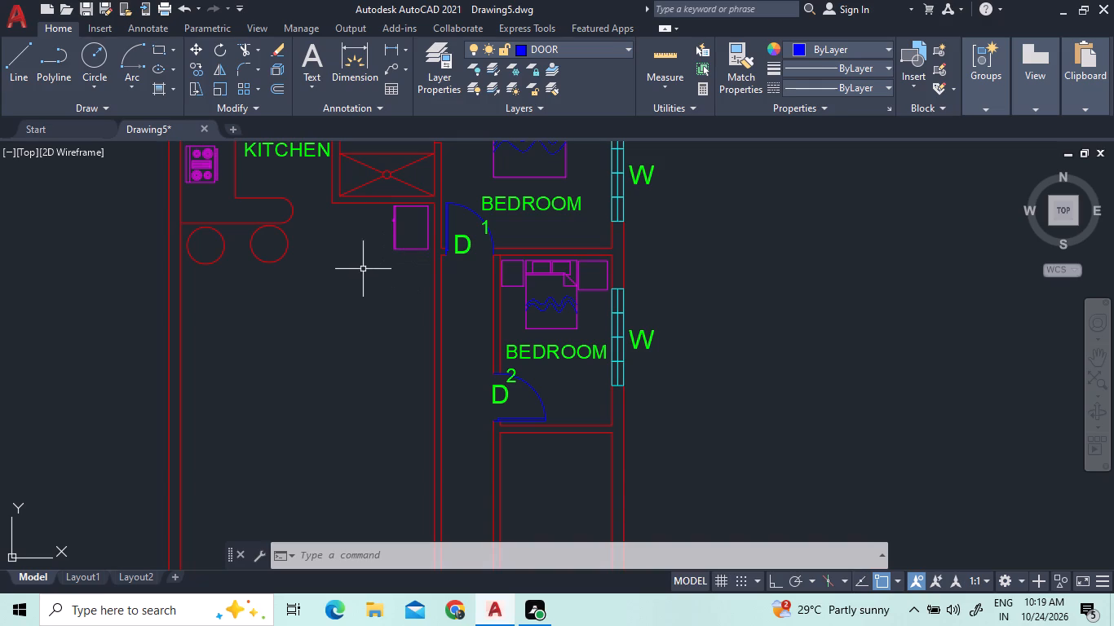
Copy Bedroom 2's east window and its W label straight across to the house's west outer wall, with Ortho on.
scroll(629, 355, "up", 2)
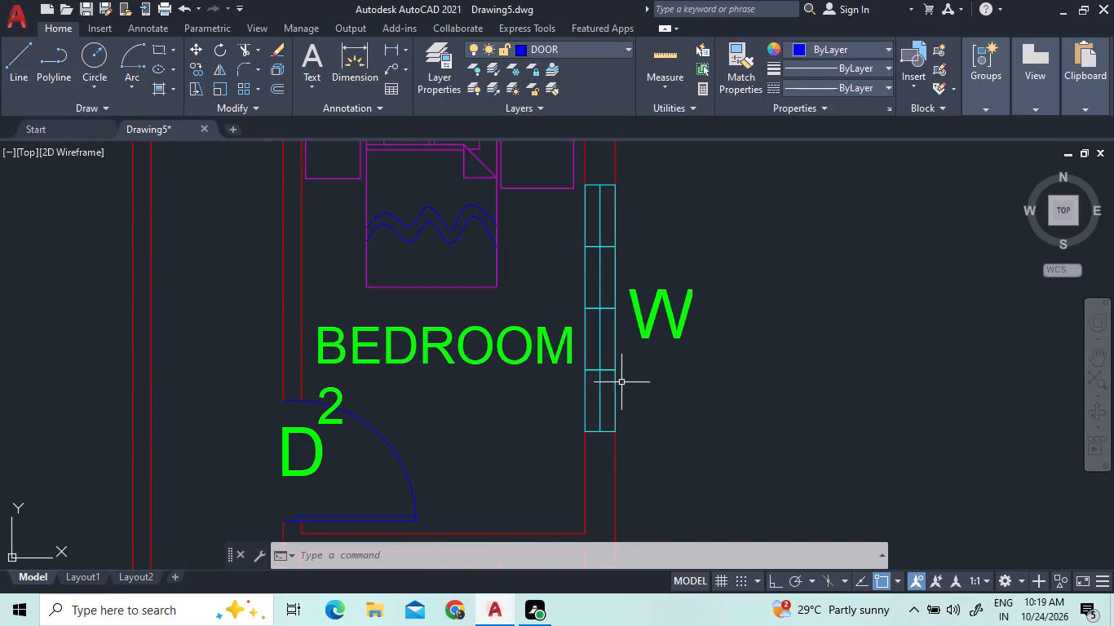
left_click(609, 444)
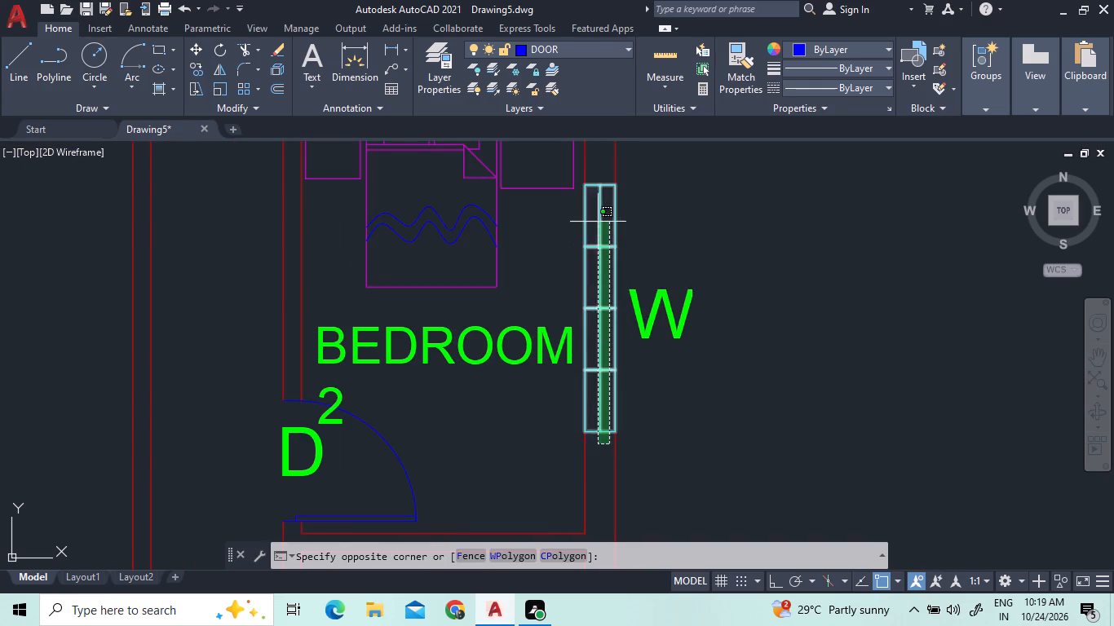
left_click(595, 195)
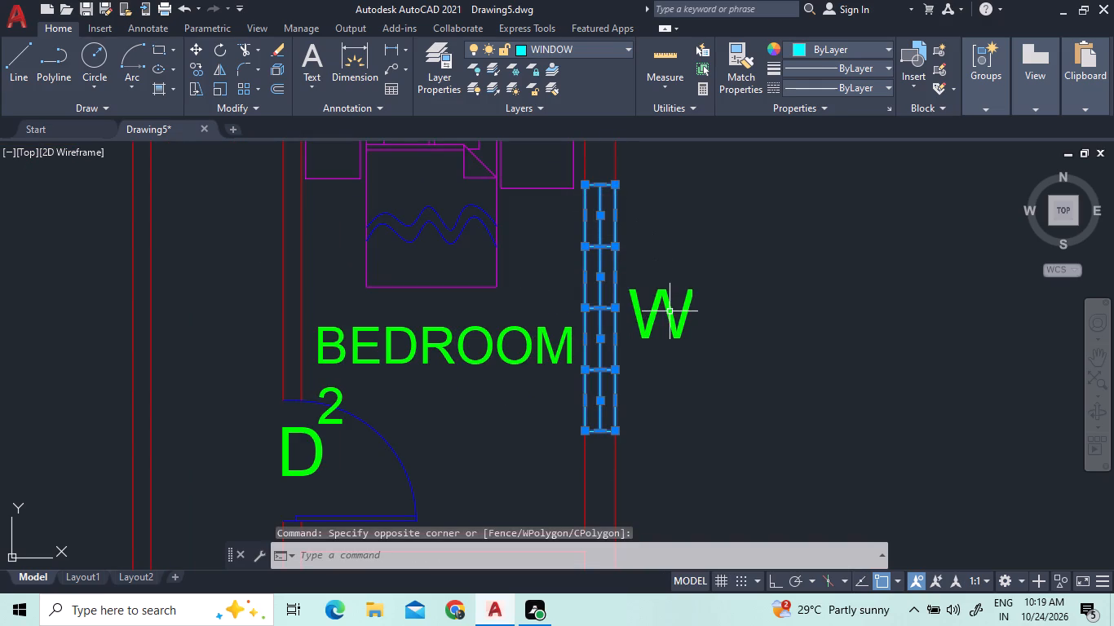
left_click(670, 311)
right_click(713, 216)
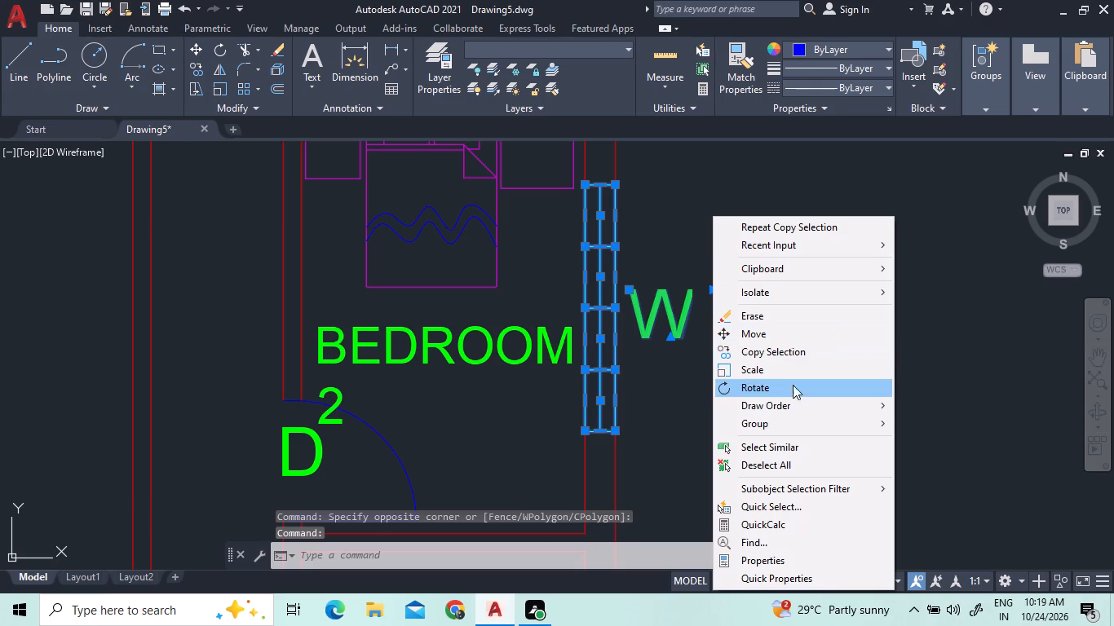
left_click(788, 355)
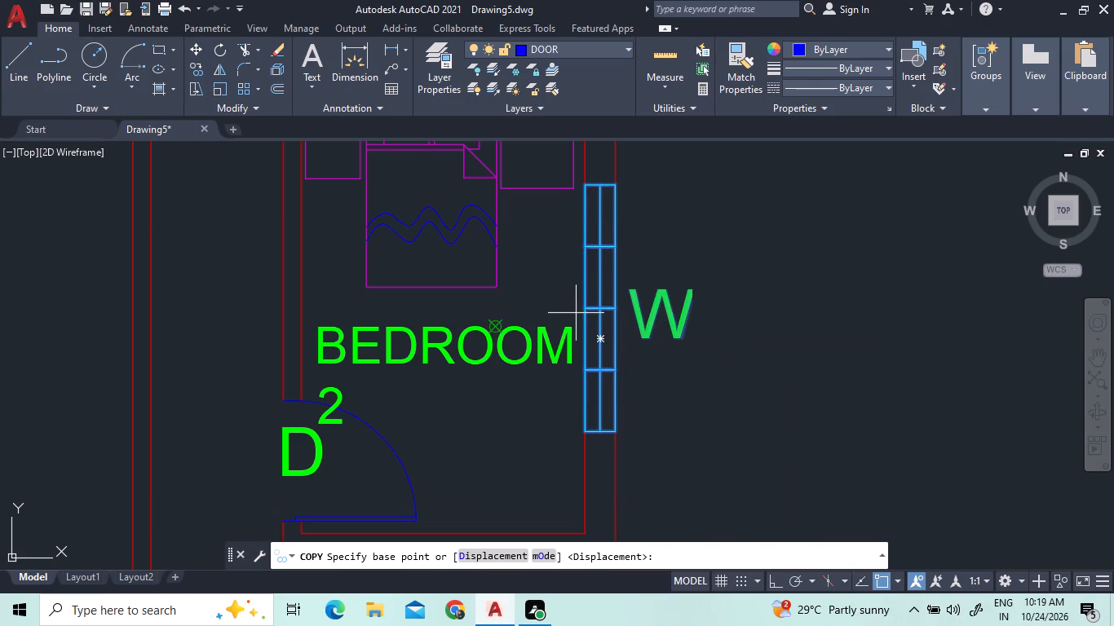
left_click(590, 307)
scroll(343, 359, "down", 3)
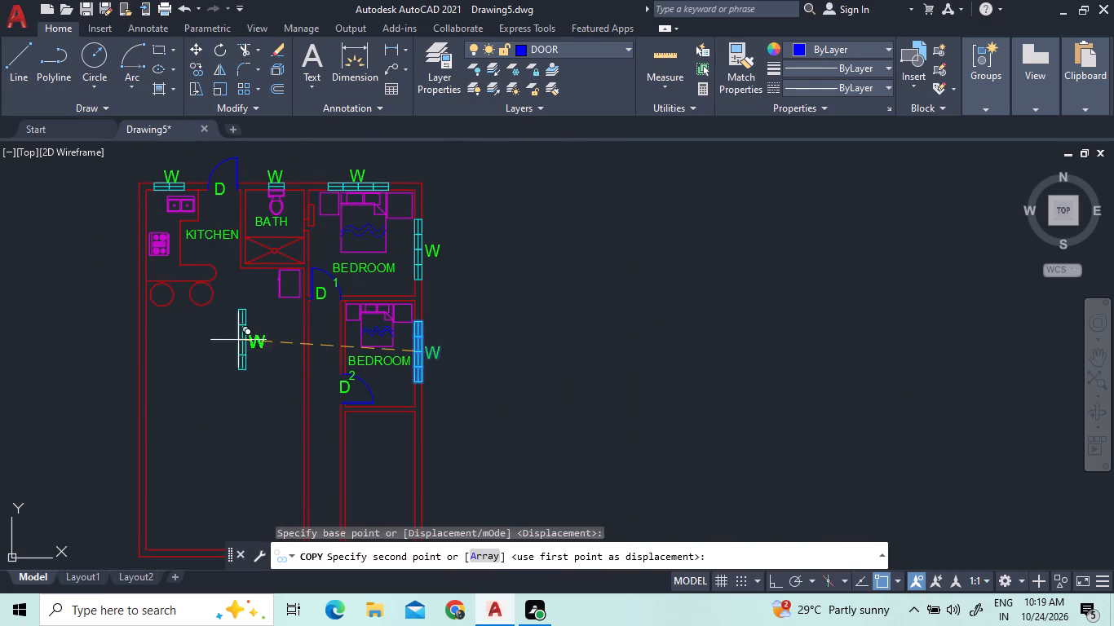
key("F8")
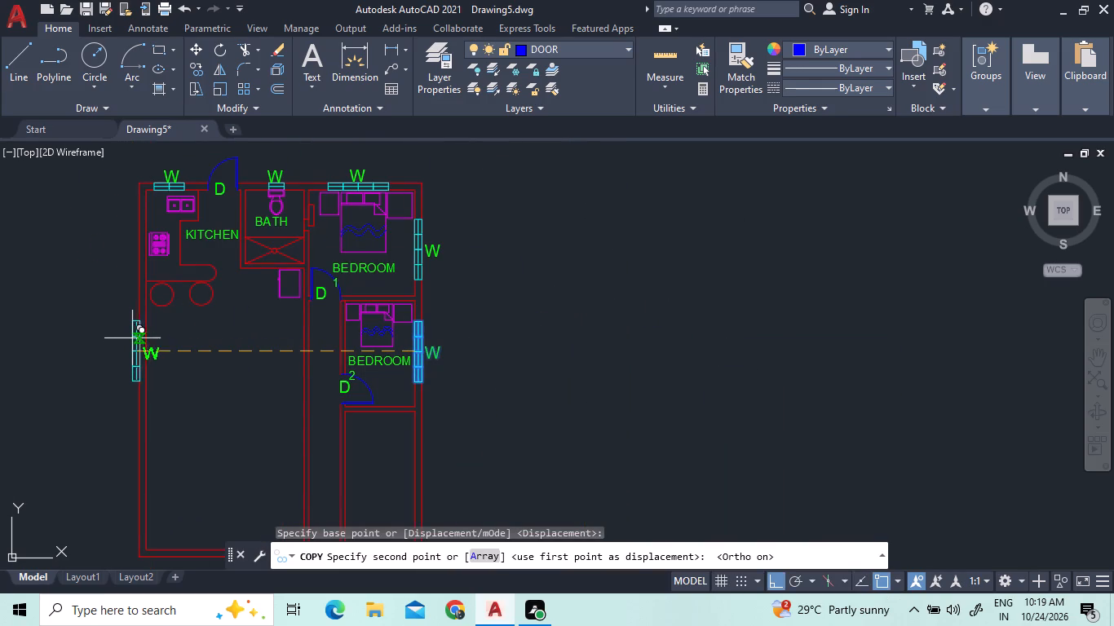
scroll(133, 364, "up", 3)
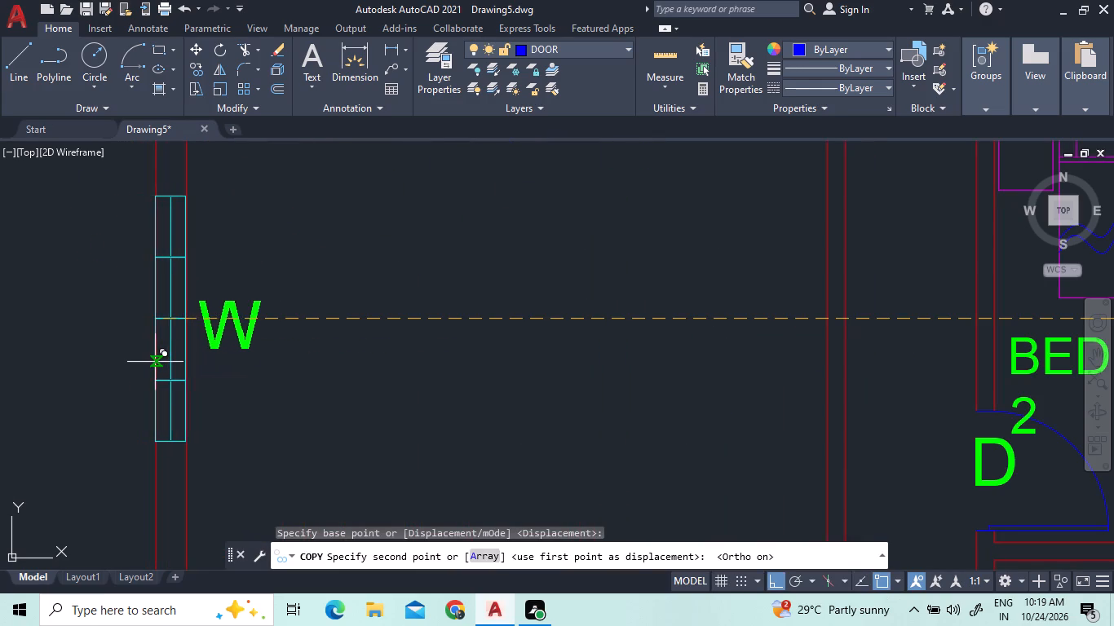
scroll(157, 362, "up", 3)
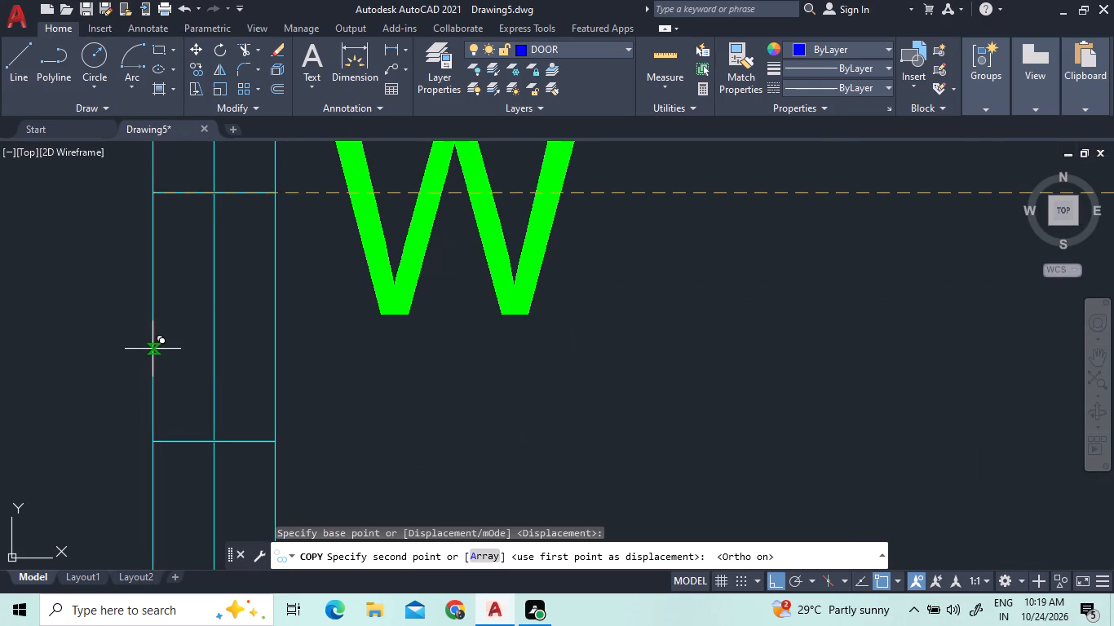
left_click(153, 349)
scroll(157, 349, "down", 3)
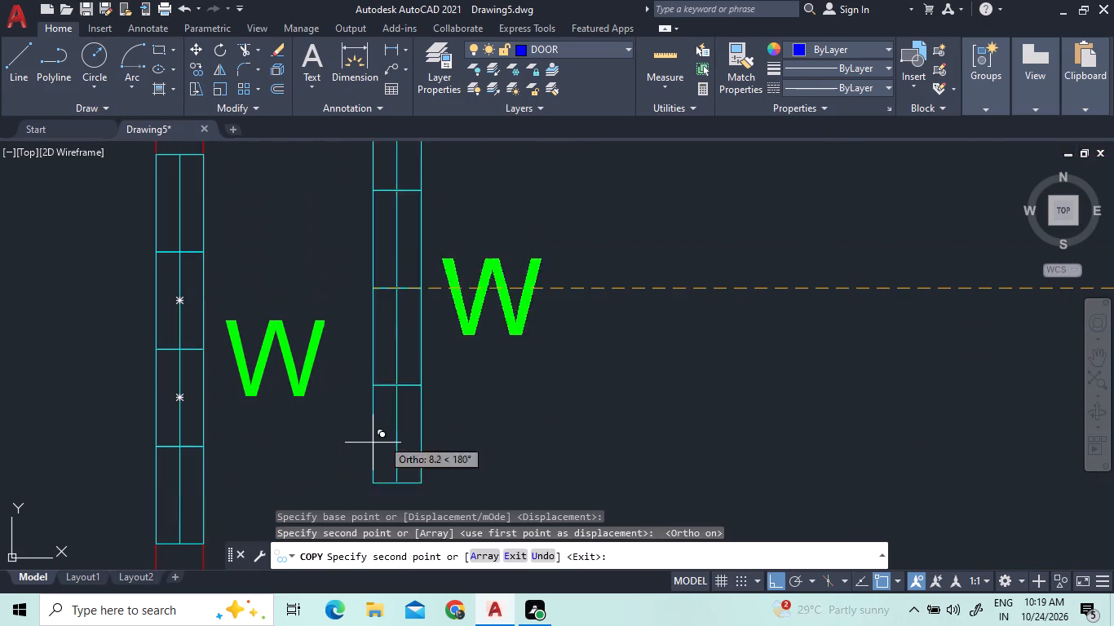
key("Escape")
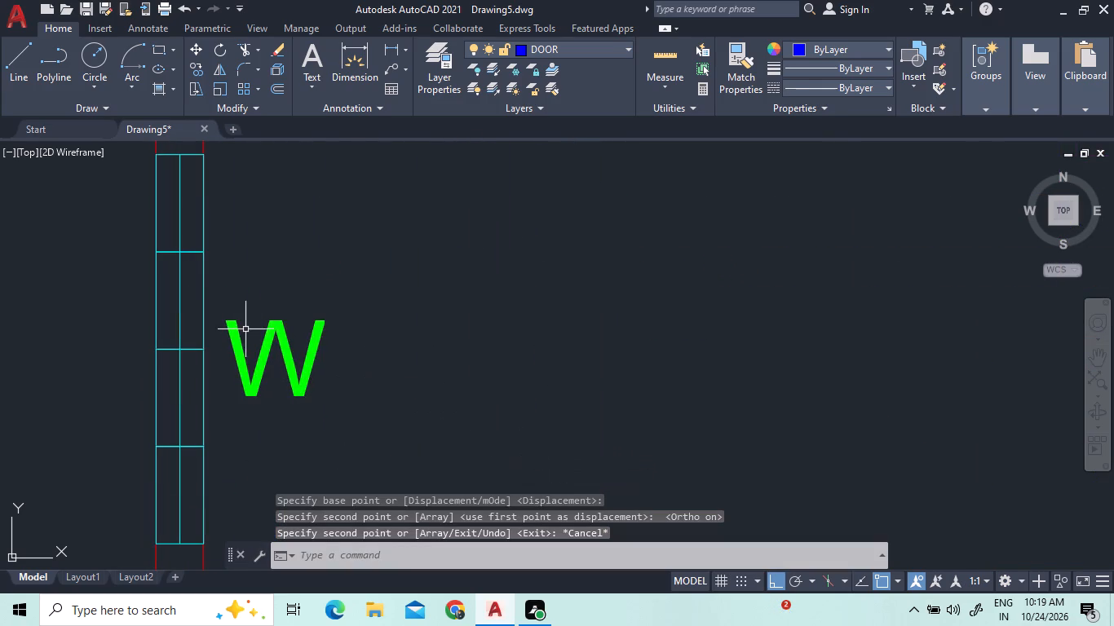
Move the copied W label from inside the house to just outside the west wall, beside its window.
left_click(261, 354)
right_click(325, 346)
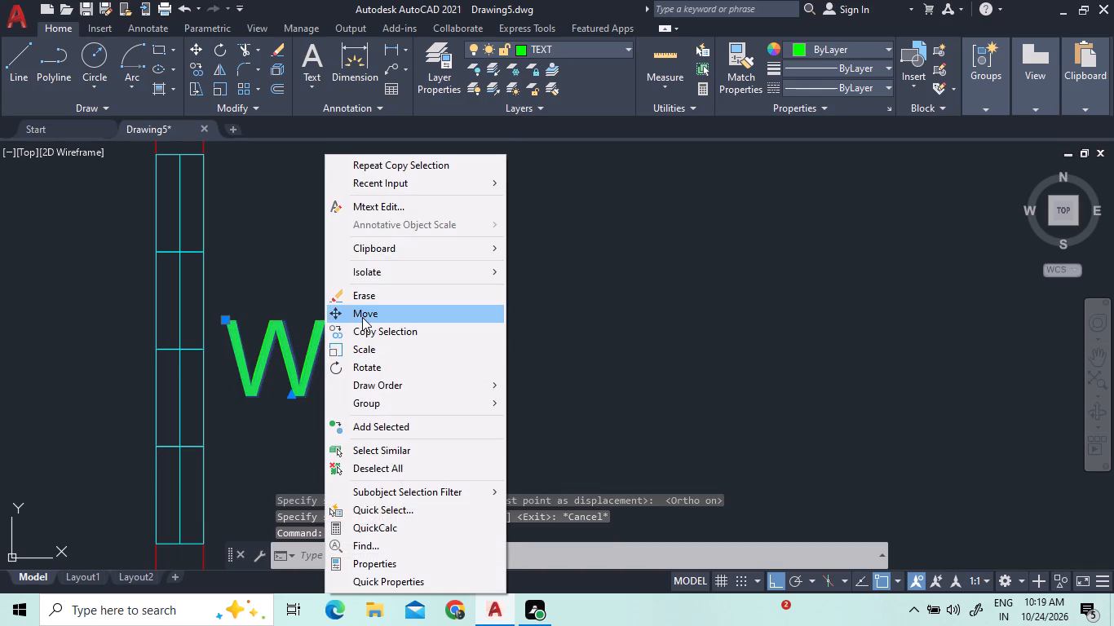
left_click(365, 321)
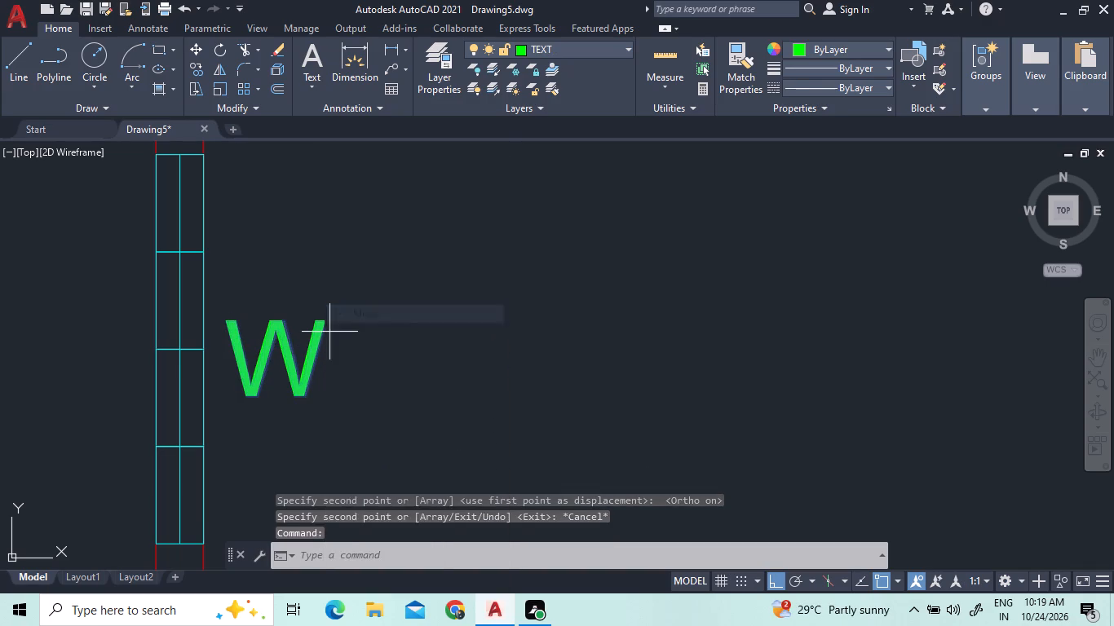
left_click(270, 344)
left_click(91, 326)
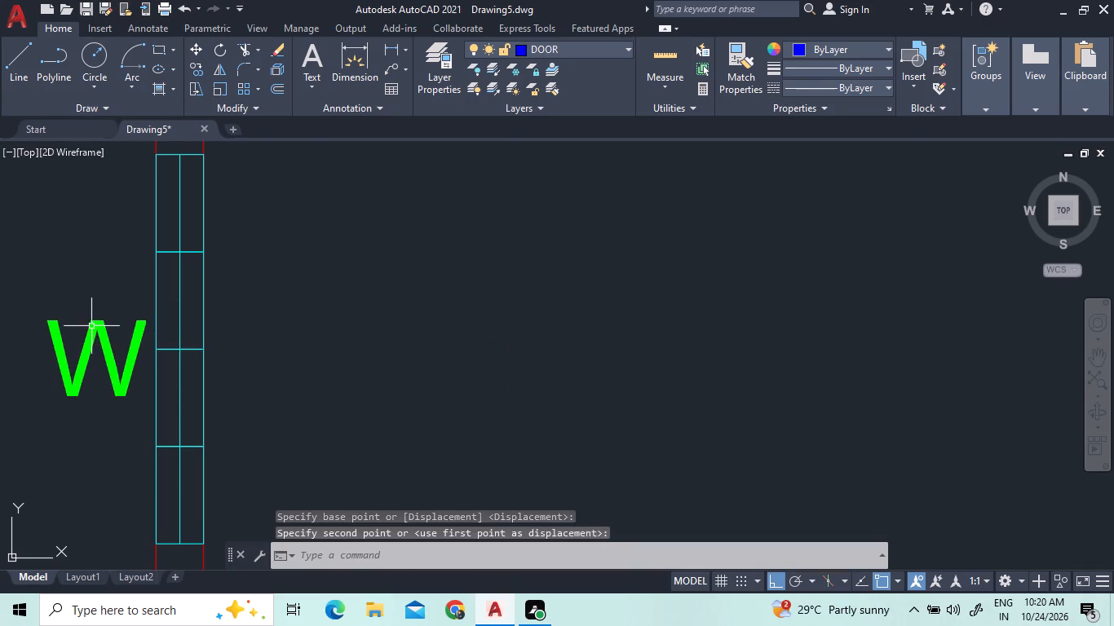
Open DesignCenter and look through the blocks in Kitchens.dwg for furniture.
scroll(226, 308, "down", 4)
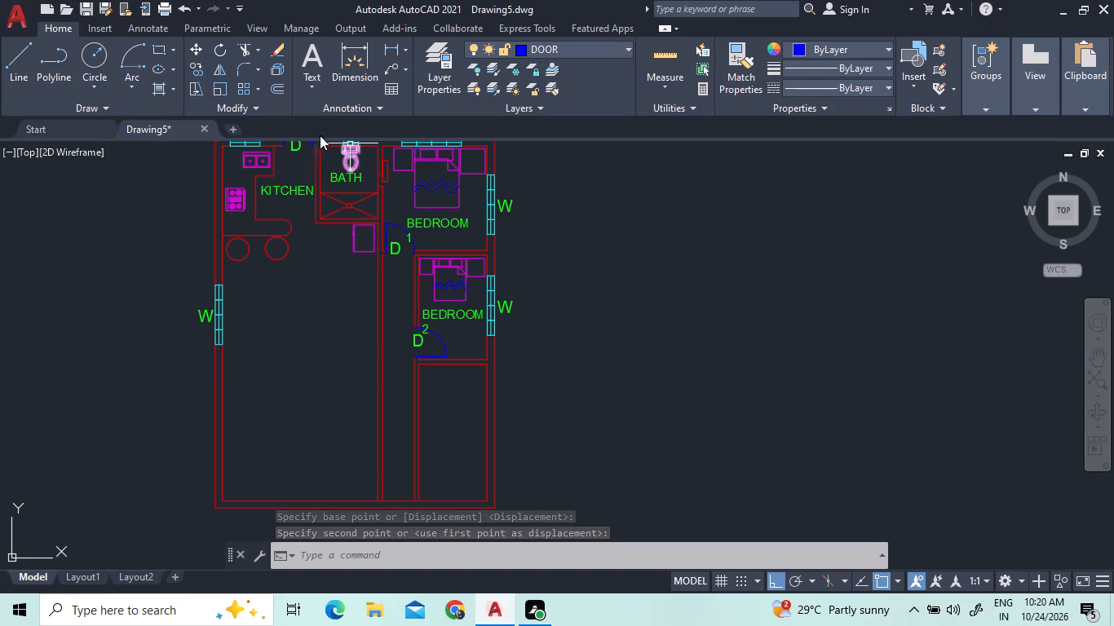
scroll(240, 186, "up", 1)
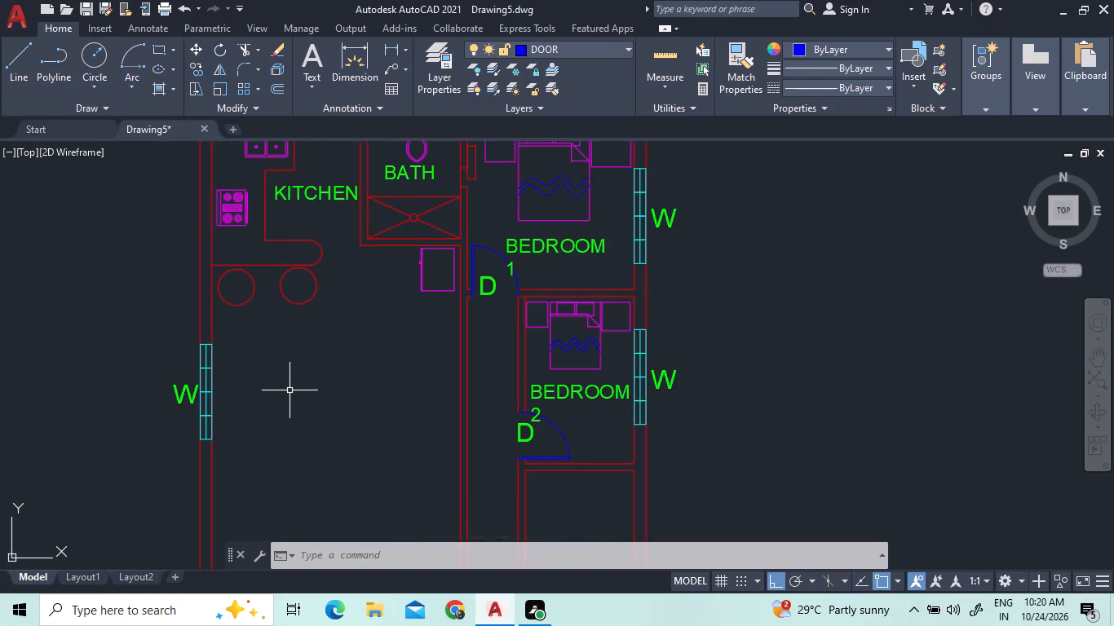
type("DC")
key("space")
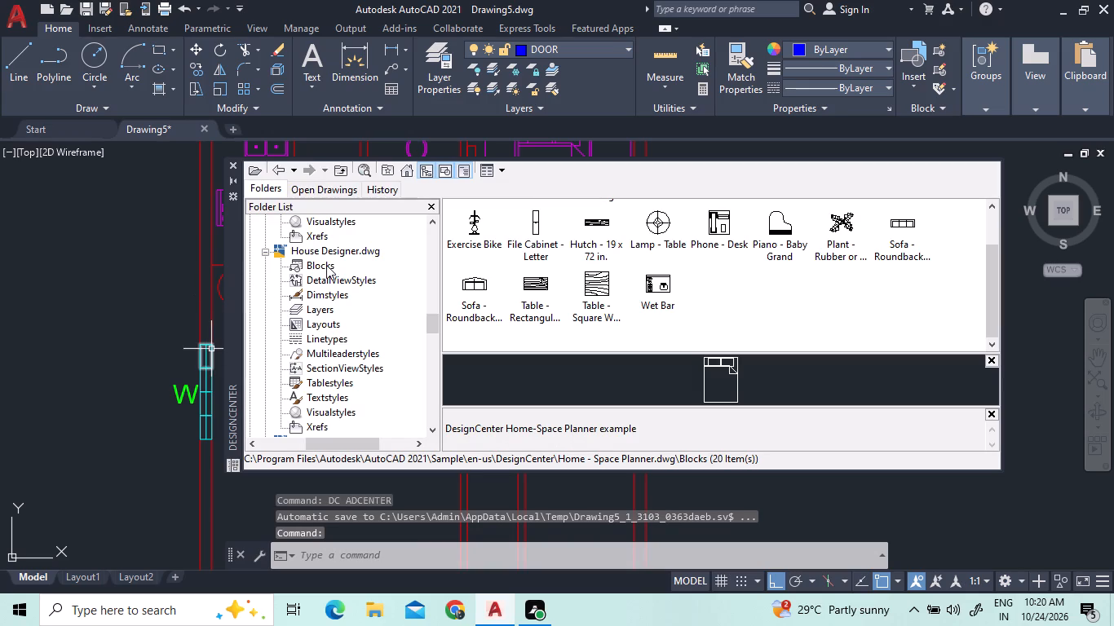
left_click(262, 250)
scroll(347, 364, "down", 2)
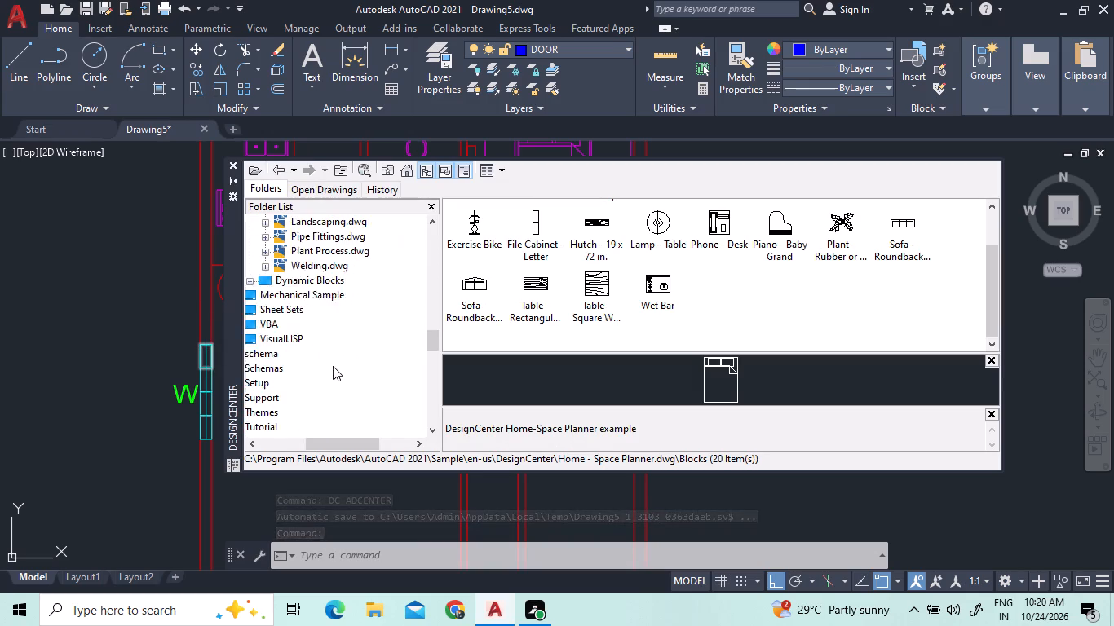
scroll(333, 366, "down", 1)
scroll(316, 303, "up", 2)
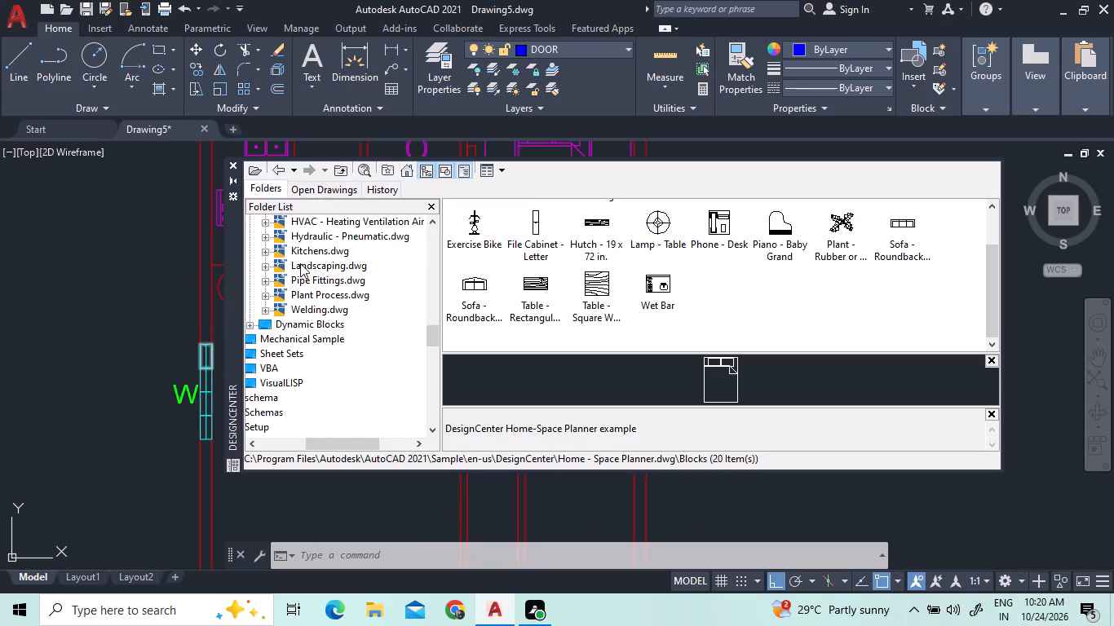
double_click(302, 249)
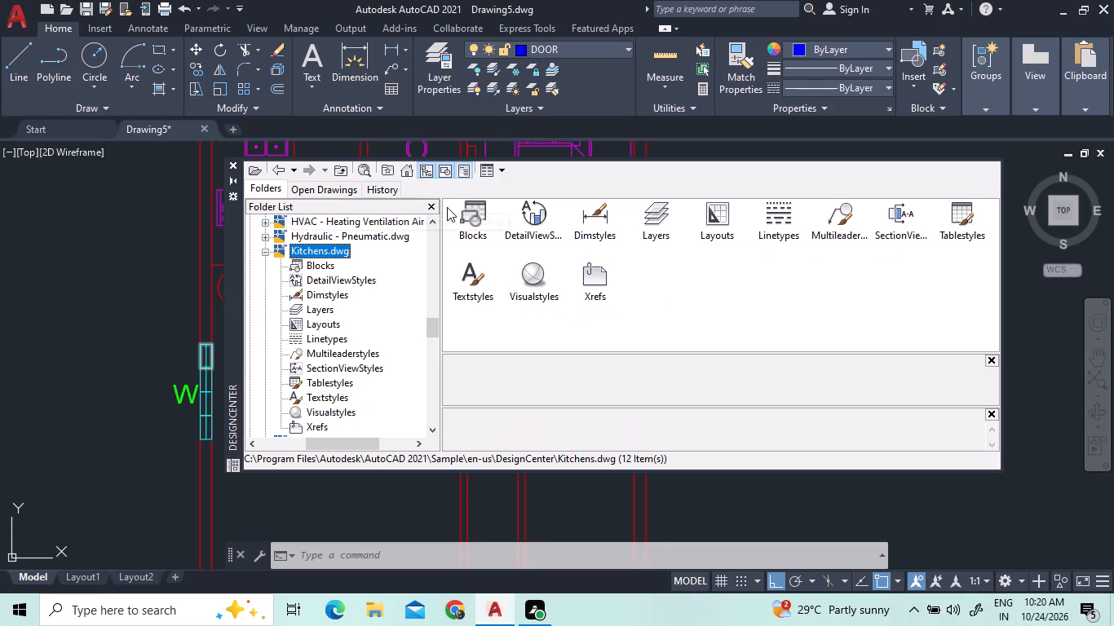
left_click(447, 207)
double_click(465, 209)
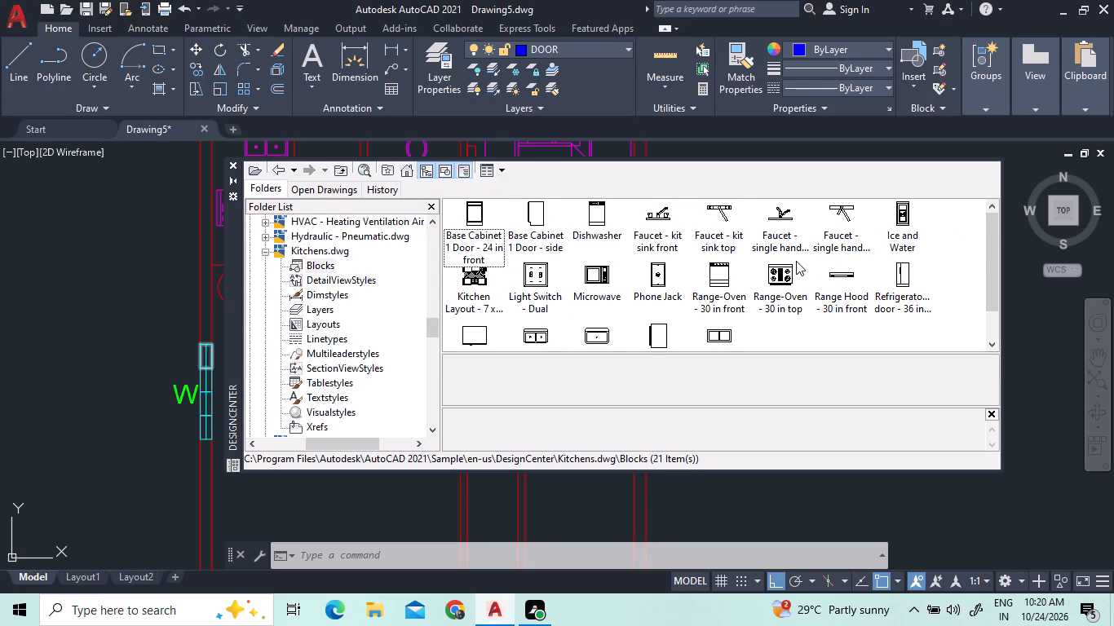
scroll(805, 249, "down", 2)
scroll(805, 249, "up", 3)
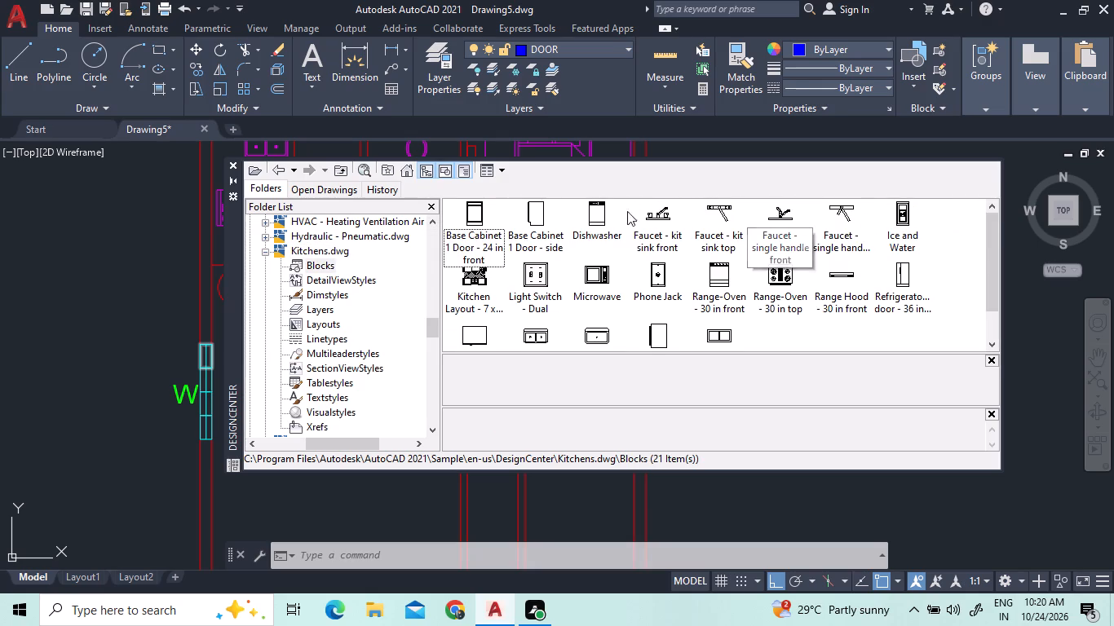
left_click(267, 249)
Look through the blocks in House Designer.dwg for furniture.
scroll(329, 286, "up", 1)
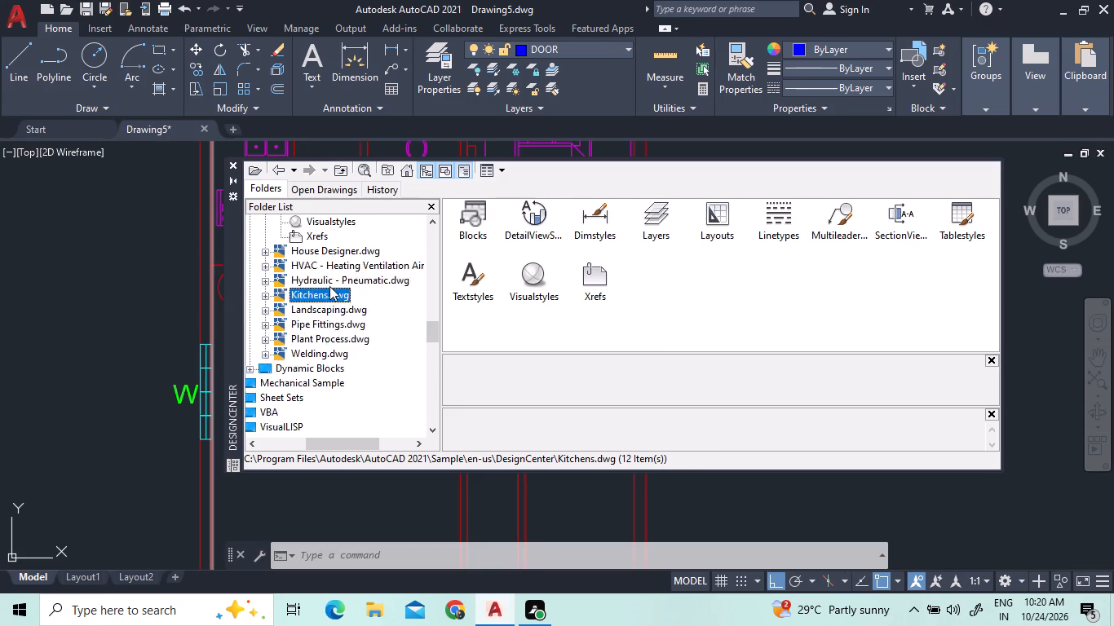
scroll(329, 286, "up", 1)
double_click(329, 293)
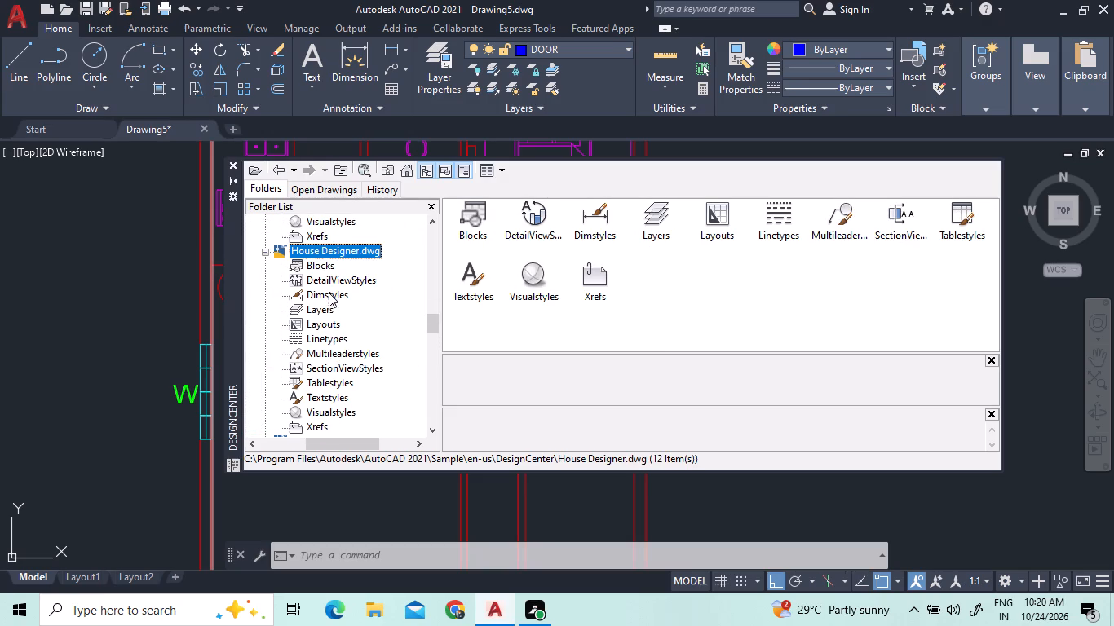
double_click(480, 217)
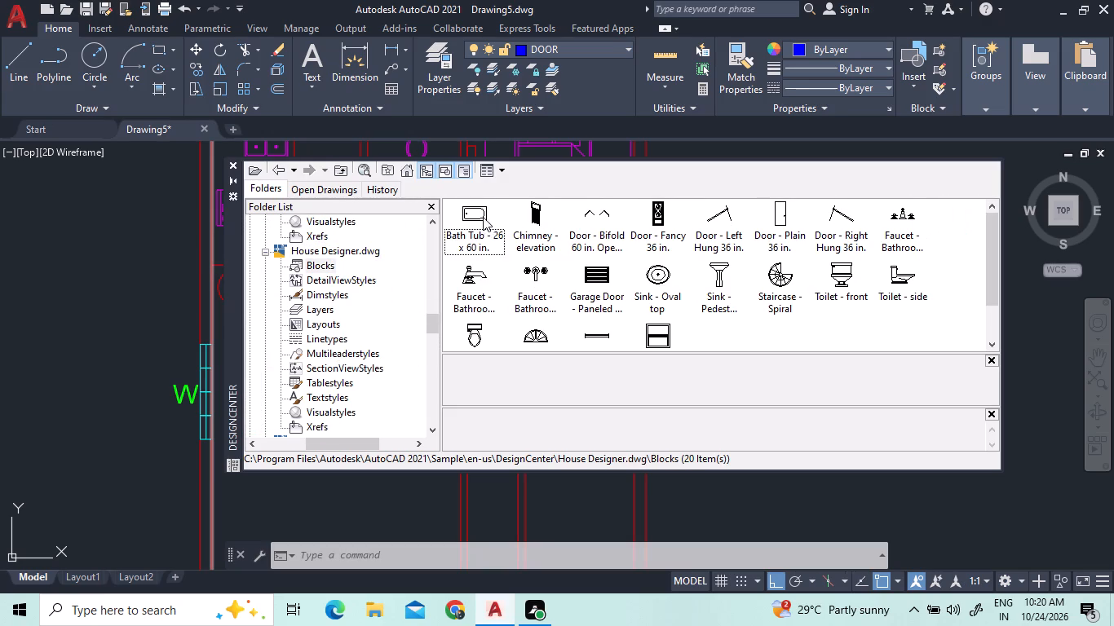
scroll(834, 279, "down", 3)
scroll(520, 297, "up", 4)
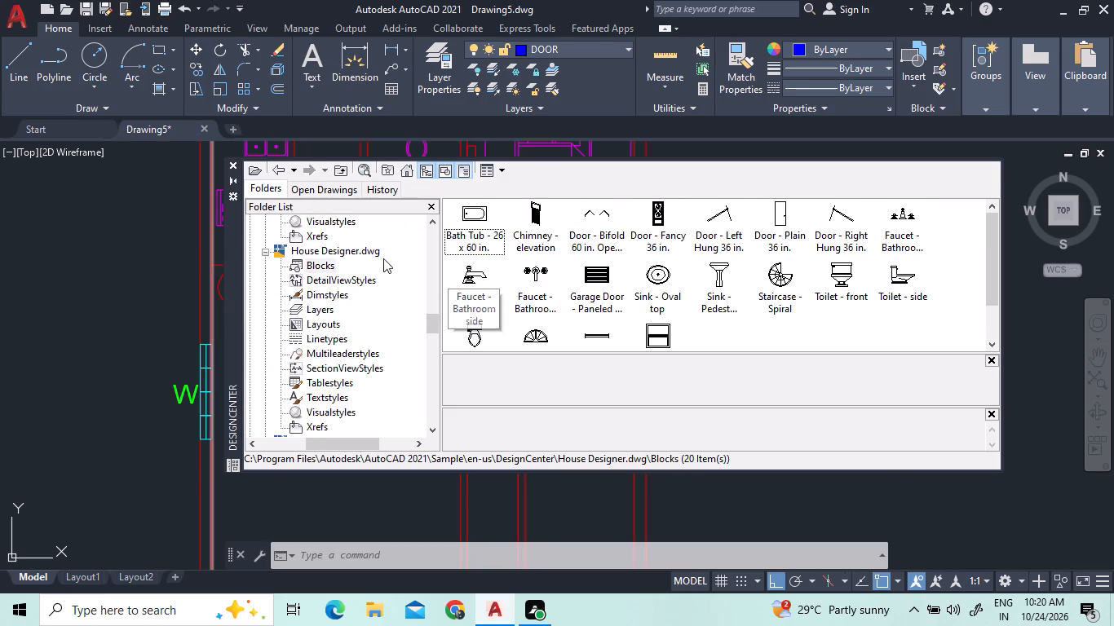
left_click(264, 252)
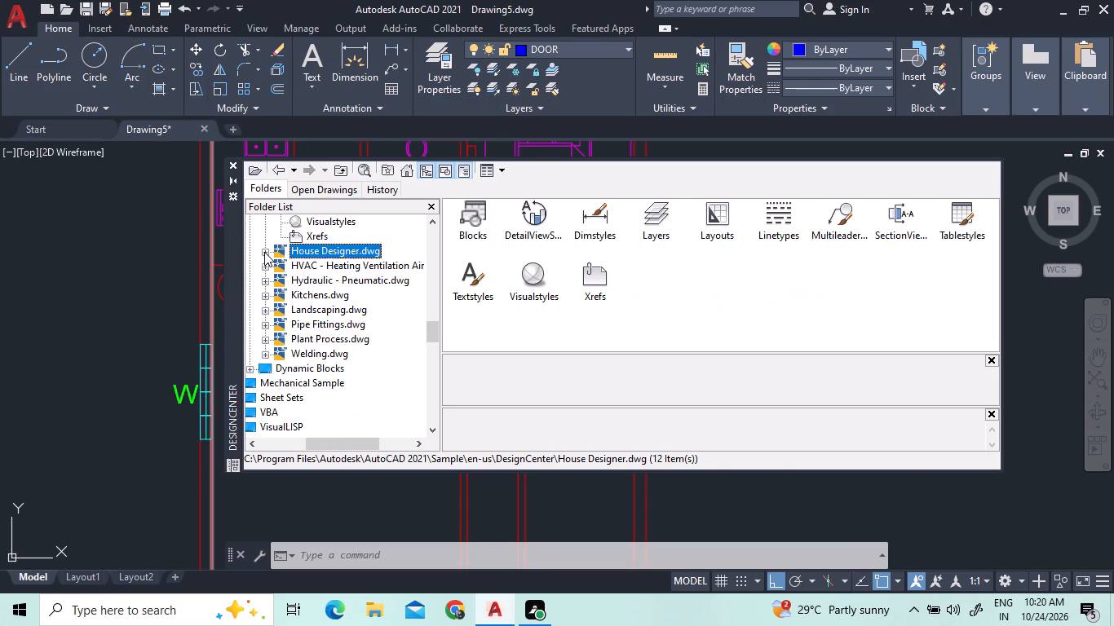
Insert the Dining Set - 36 x 72 in. block from Home - Space Planner.dwg in the empty area outside the west wall.
scroll(333, 368, "up", 5)
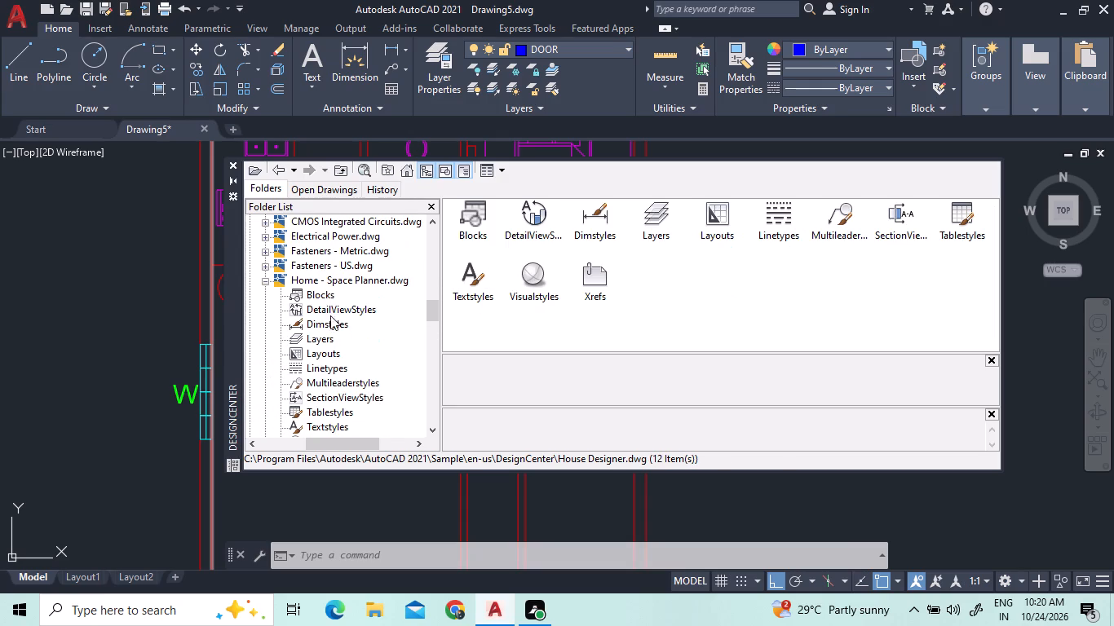
double_click(314, 292)
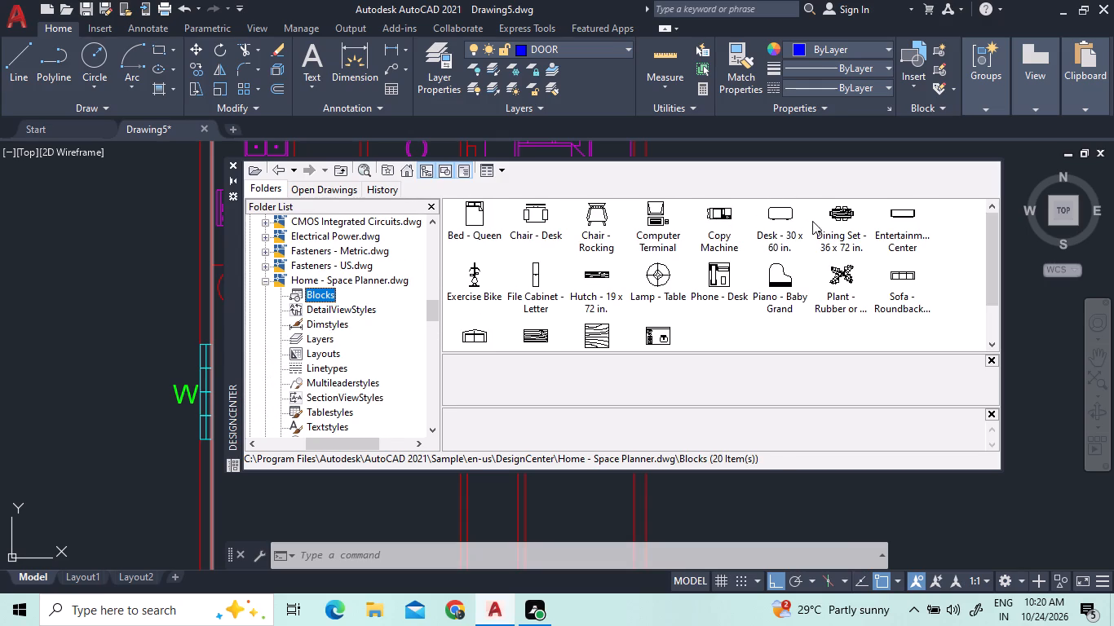
left_click_drag(837, 210, 85, 253)
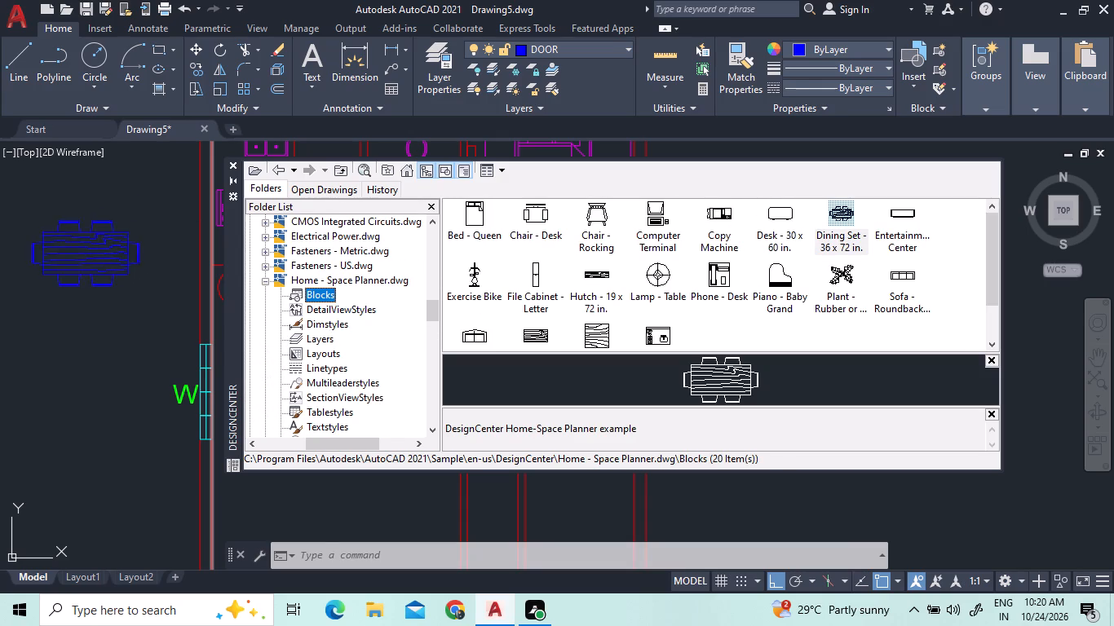
Shift the dining set slightly south within the empty area outside the west wall.
left_click_drag(85, 253, 77, 311)
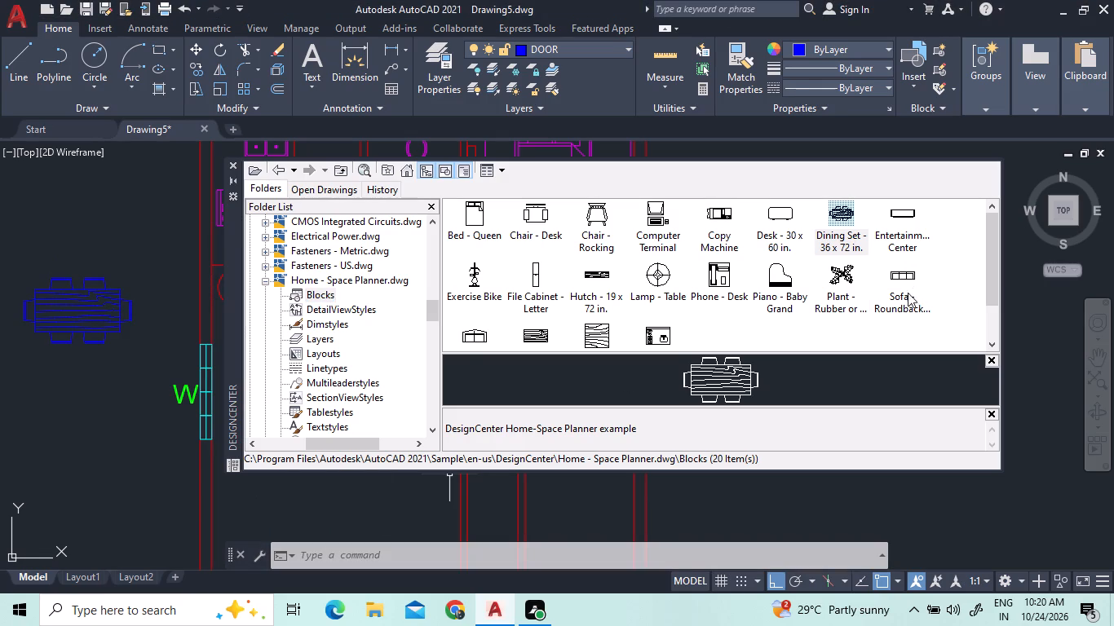
Insert the three-seat and two-seat Sofa - Roundback blocks one above the other outside the west wall, south of the dining set.
left_click_drag(909, 279, 296, 281)
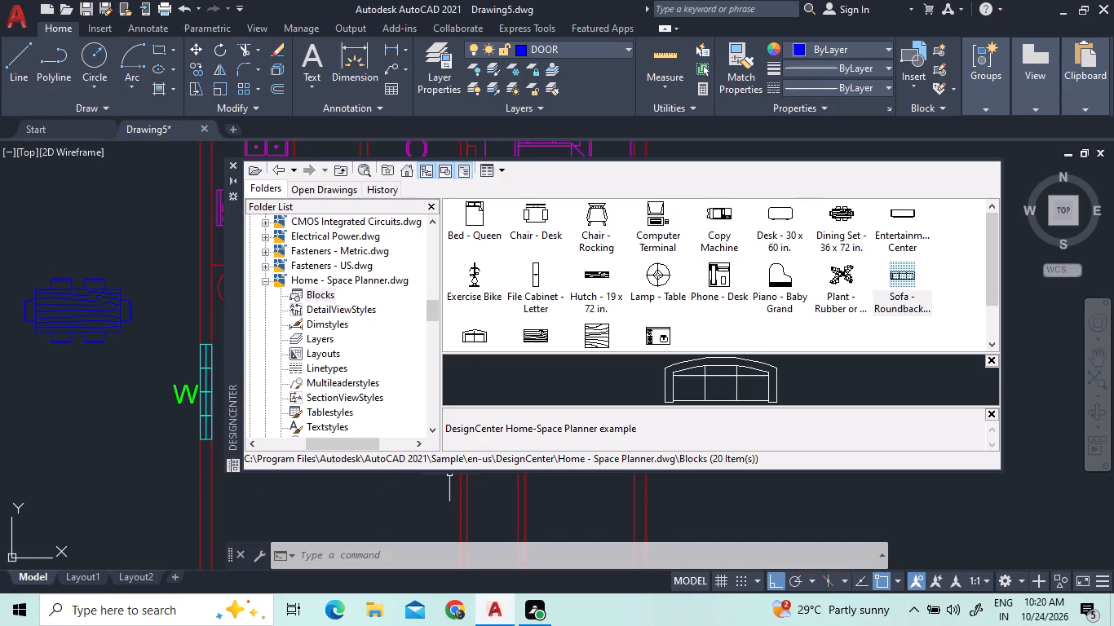
left_click_drag(296, 281, 38, 415)
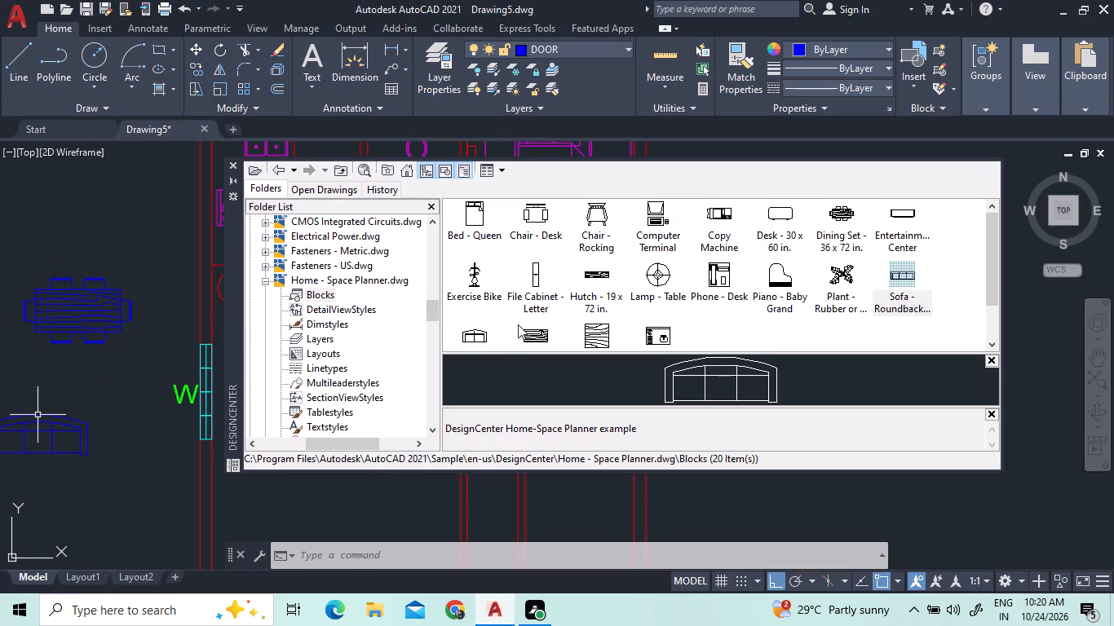
left_click_drag(479, 333, 38, 489)
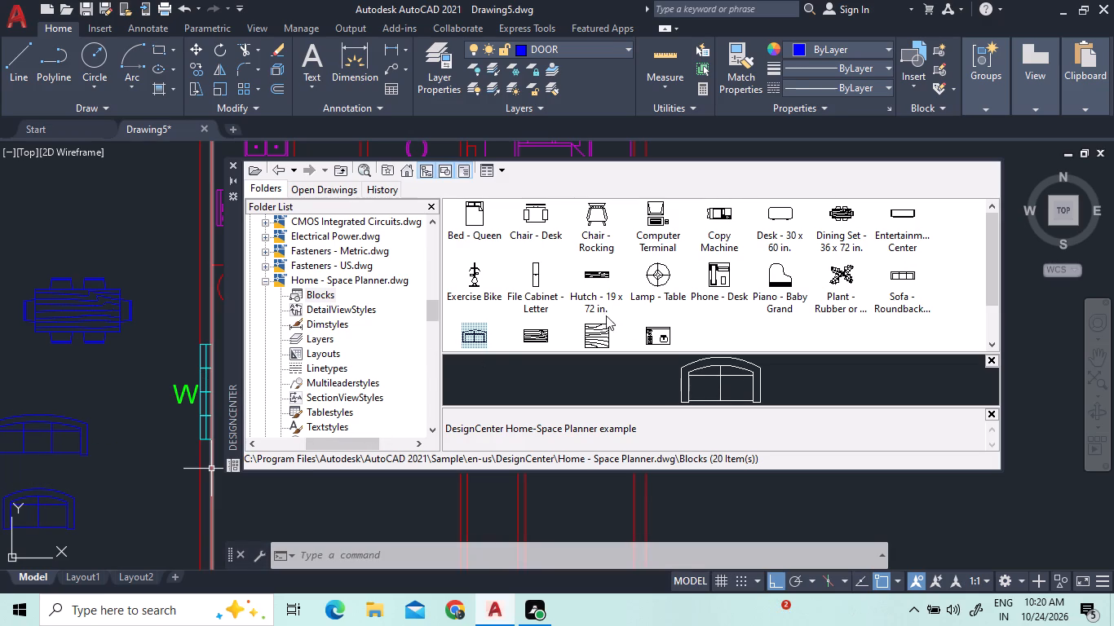
Insert the square wood table block outside the west wall, just east of the two sofas.
left_click_drag(603, 326, 157, 389)
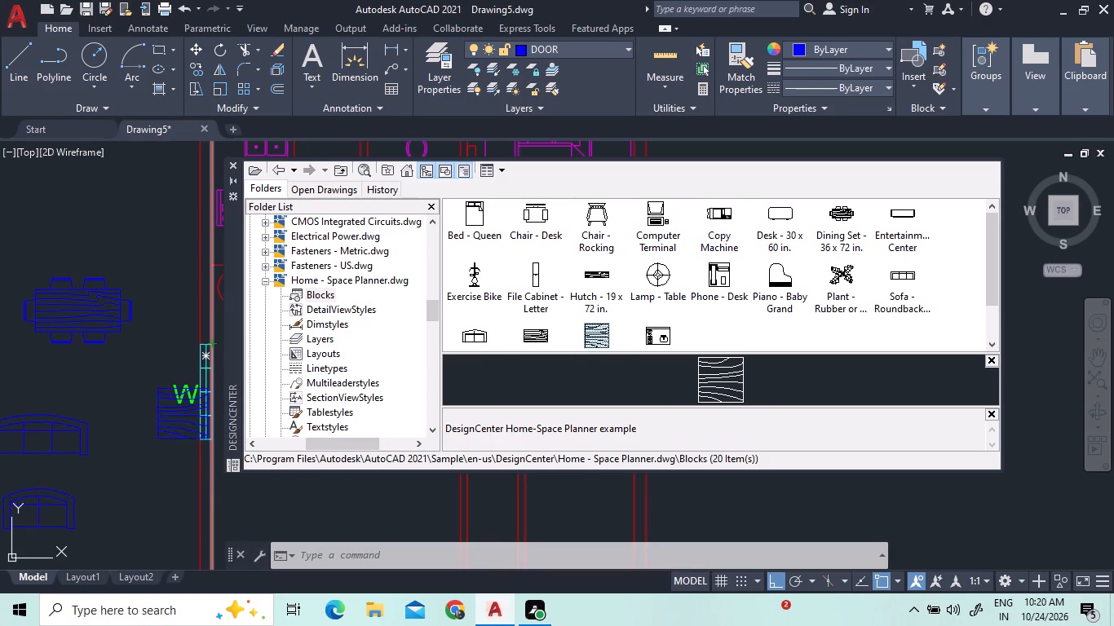
left_click_drag(157, 389, 100, 434)
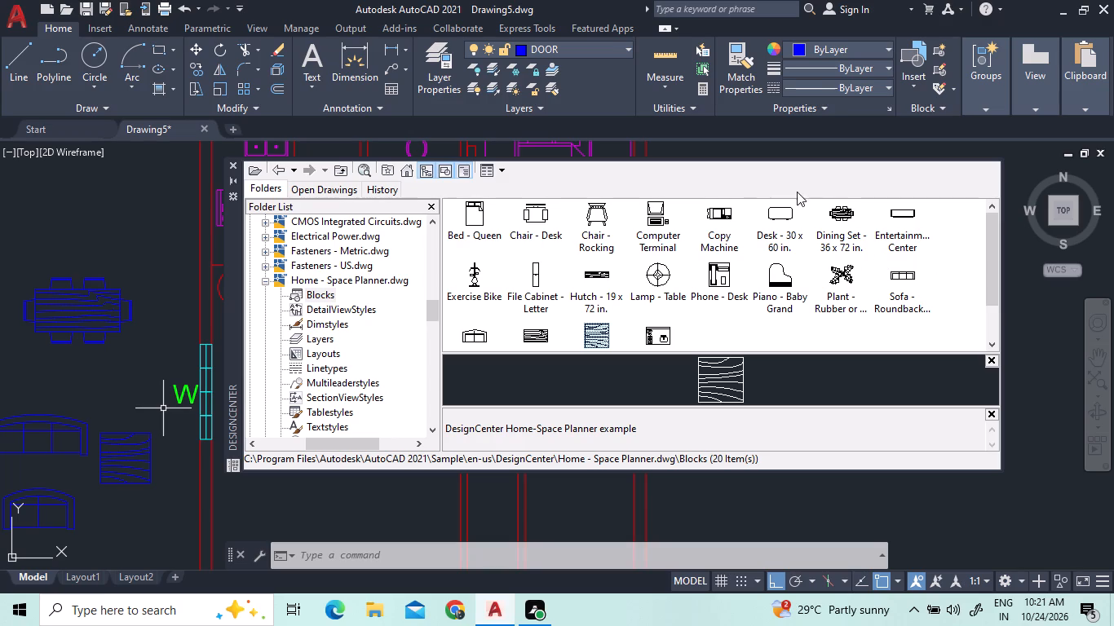
Insert the Entertainment Center block outside the west wall, north of the dining set.
scroll(806, 309, "down", 1)
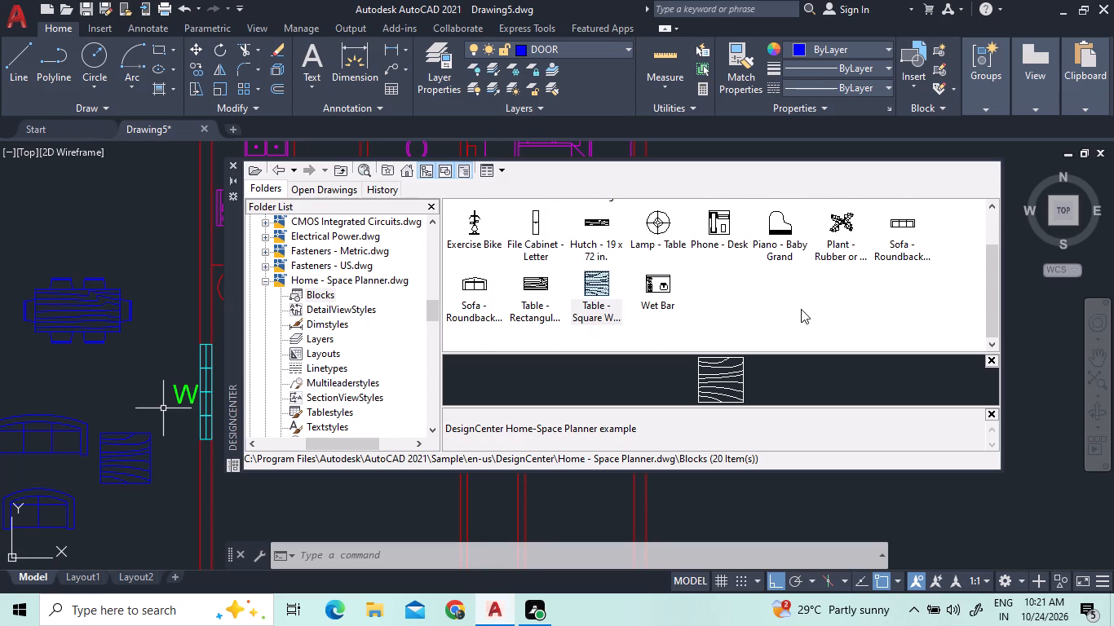
scroll(801, 309, "up", 1)
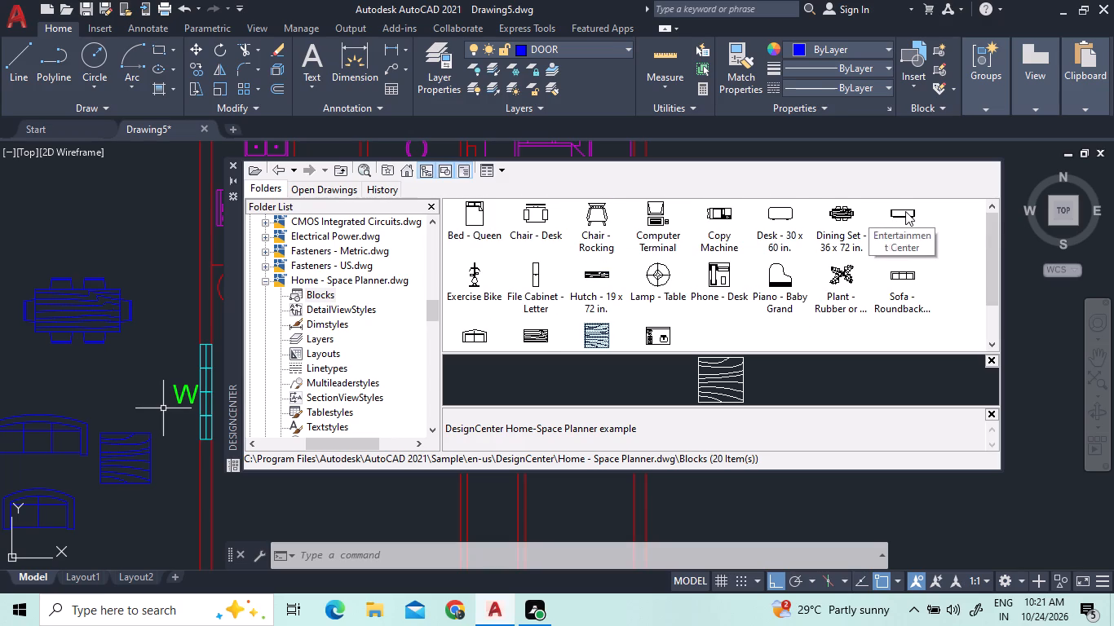
left_click_drag(905, 211, 480, 217)
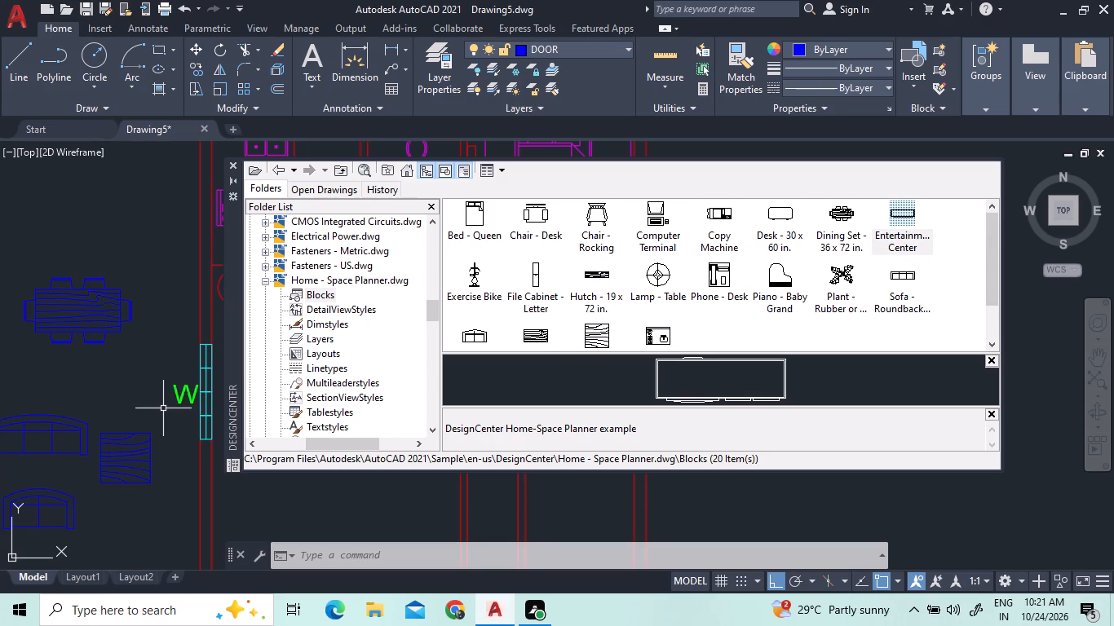
left_click_drag(480, 217, 93, 201)
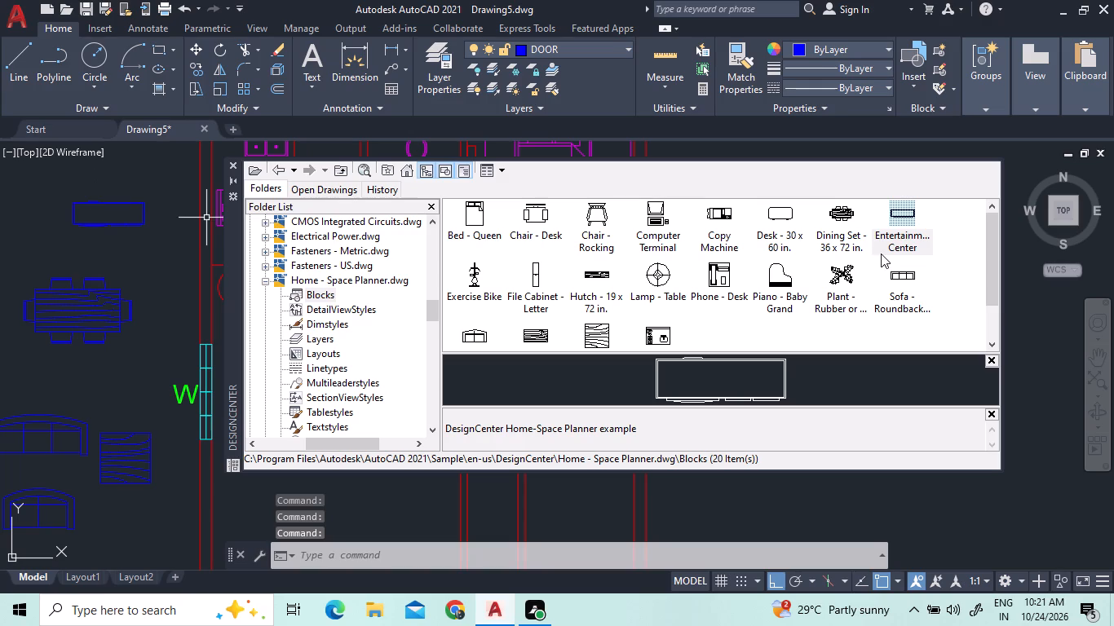
Look through the blocks in Home - Space Planner, House Designer, Kitchens and Landscaping for more furniture, and close DesignCenter.
scroll(772, 264, "down", 1)
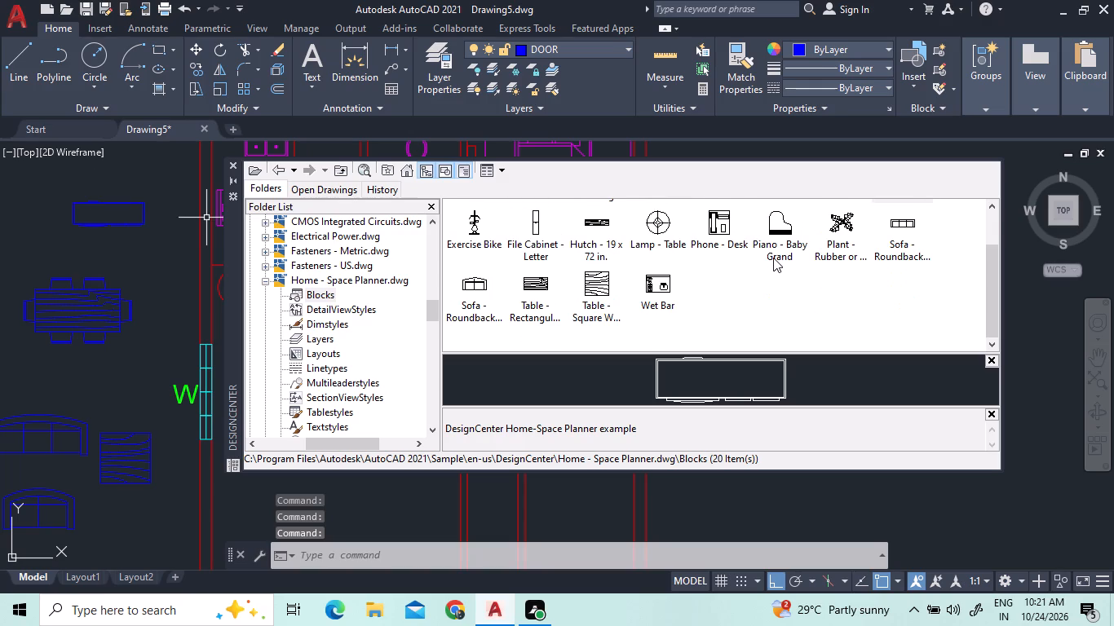
scroll(773, 258, "up", 1)
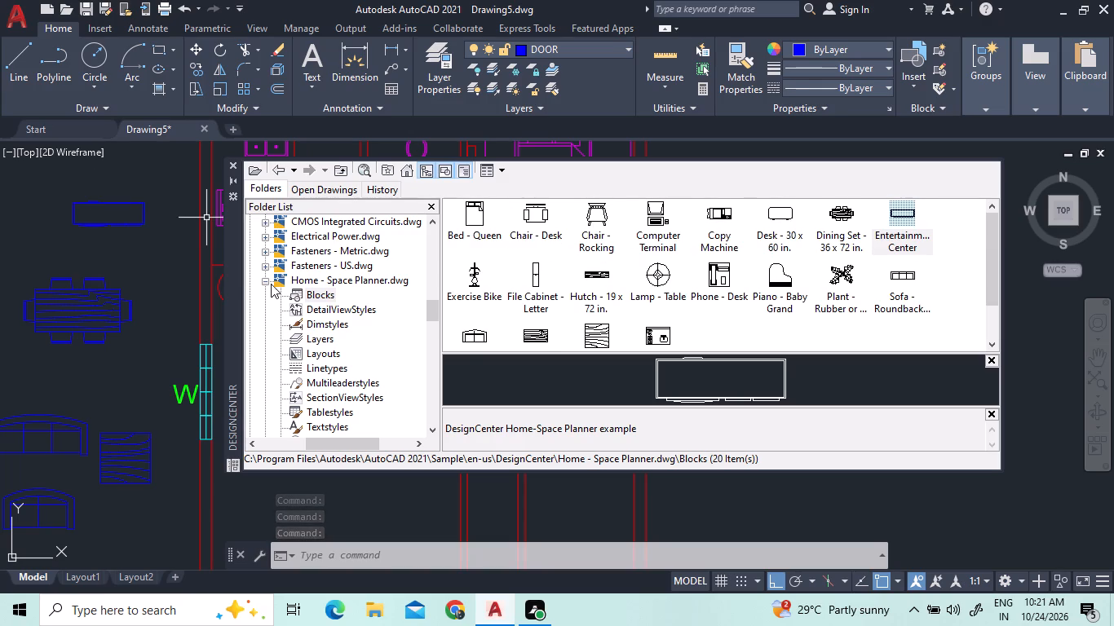
left_click(266, 281)
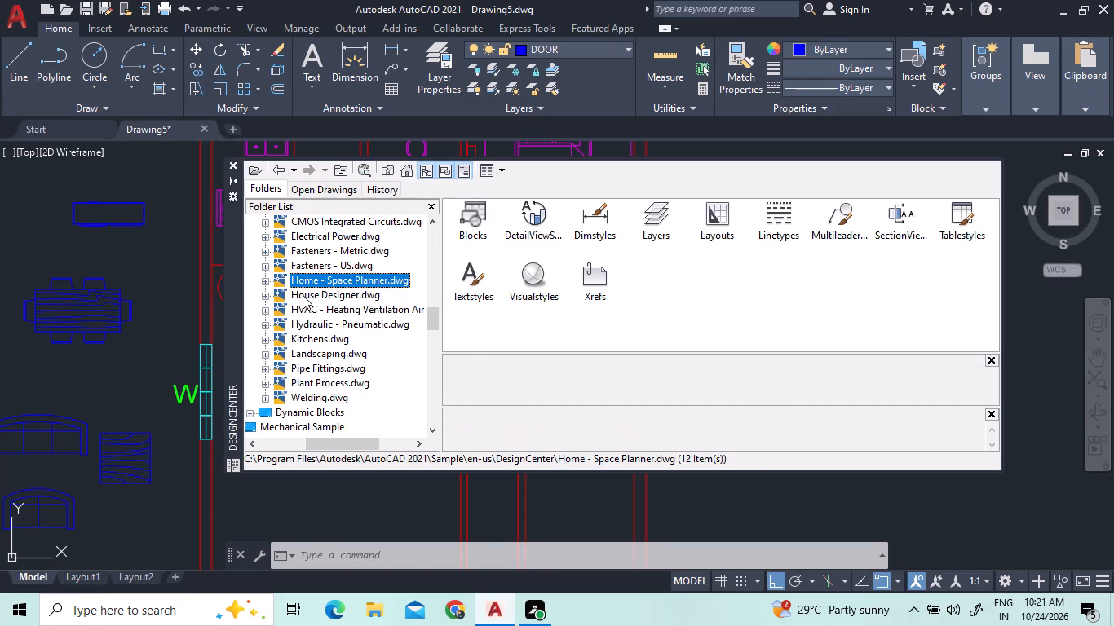
left_click(303, 295)
double_click(484, 218)
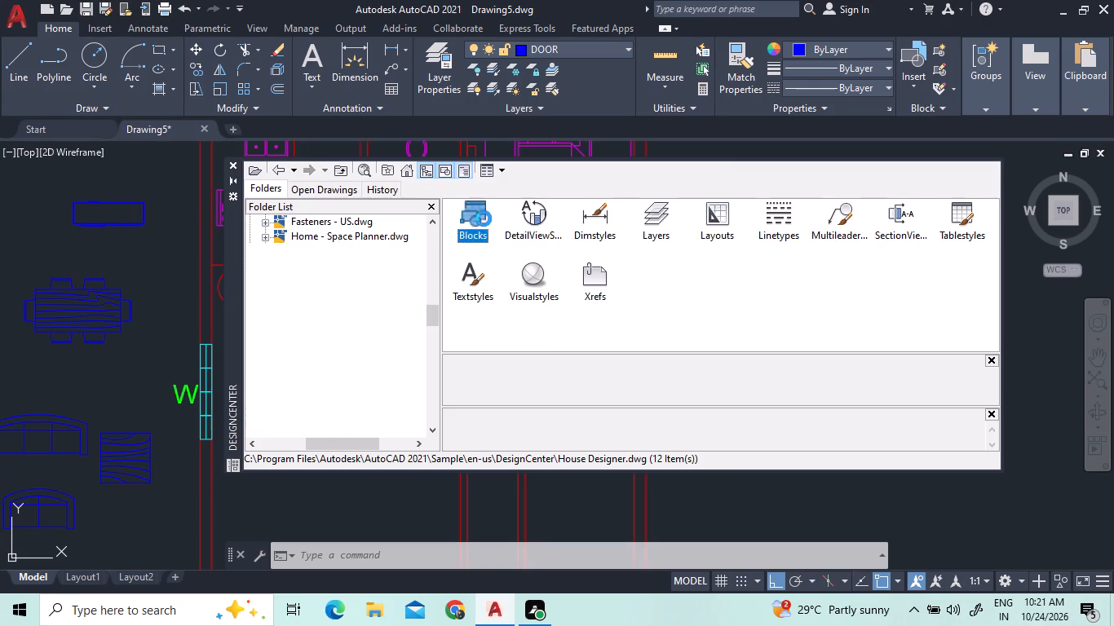
scroll(710, 282, "down", 1)
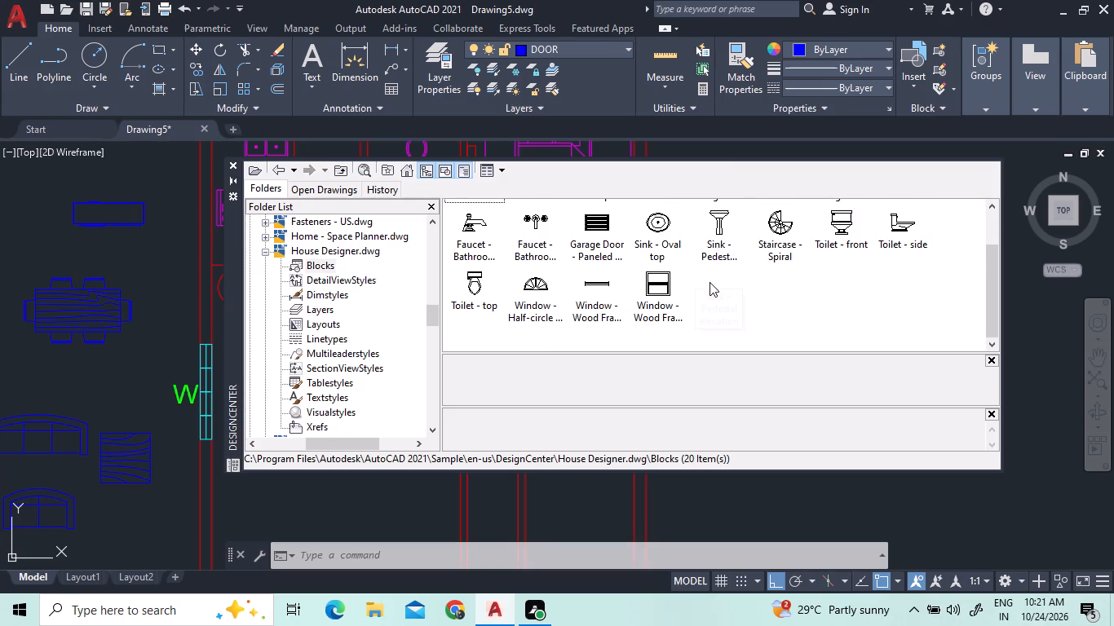
scroll(710, 282, "up", 1)
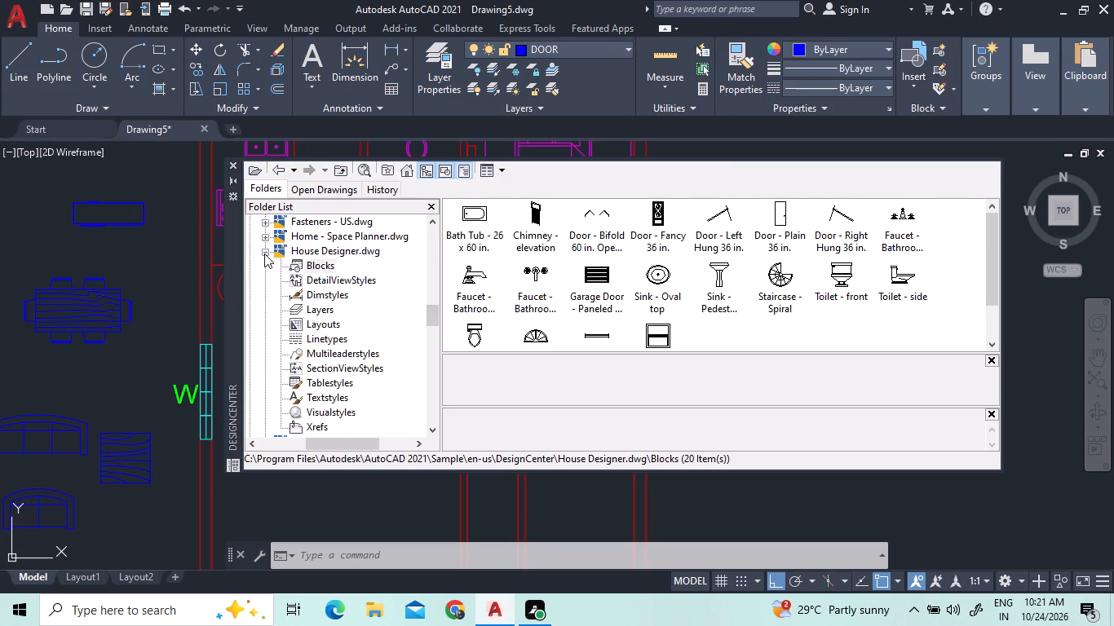
left_click(264, 253)
scroll(325, 306, "down", 1)
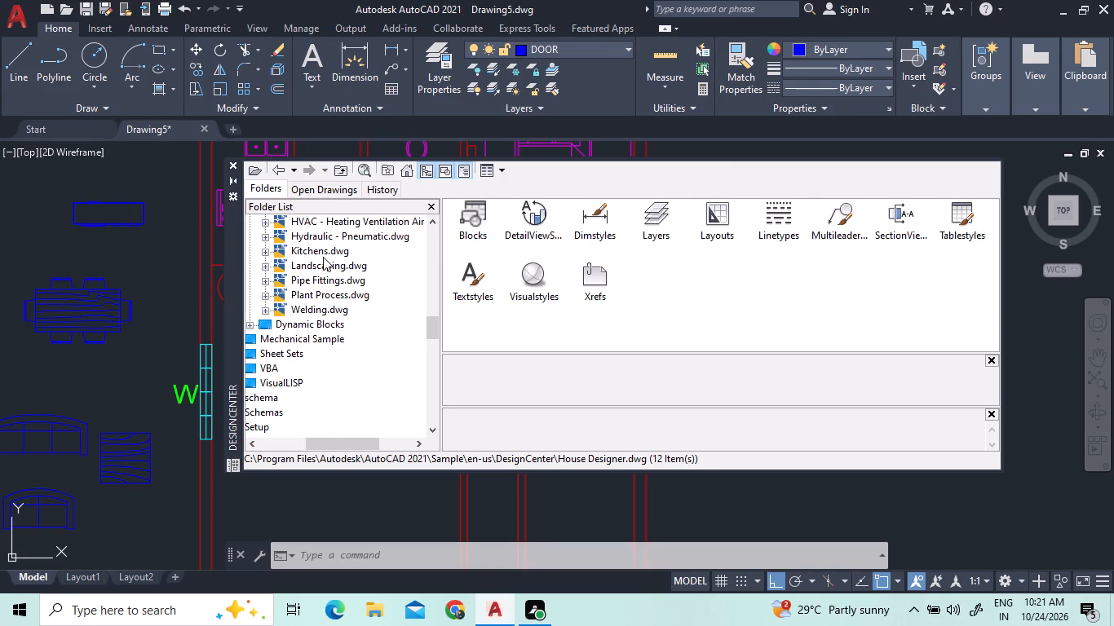
double_click(325, 248)
double_click(331, 267)
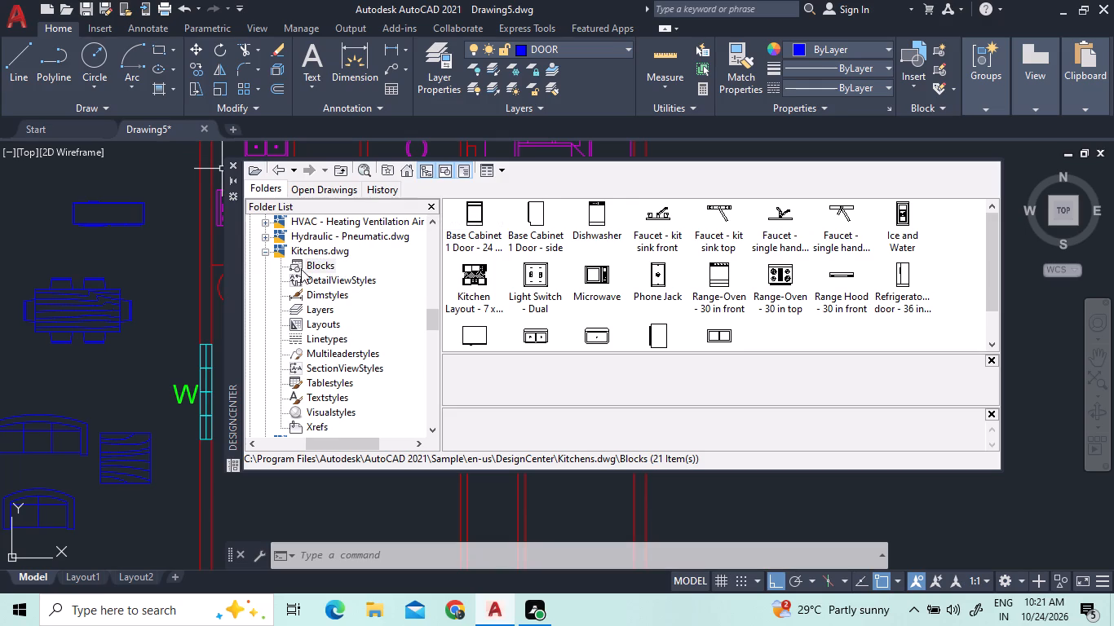
scroll(326, 322, "down", 3)
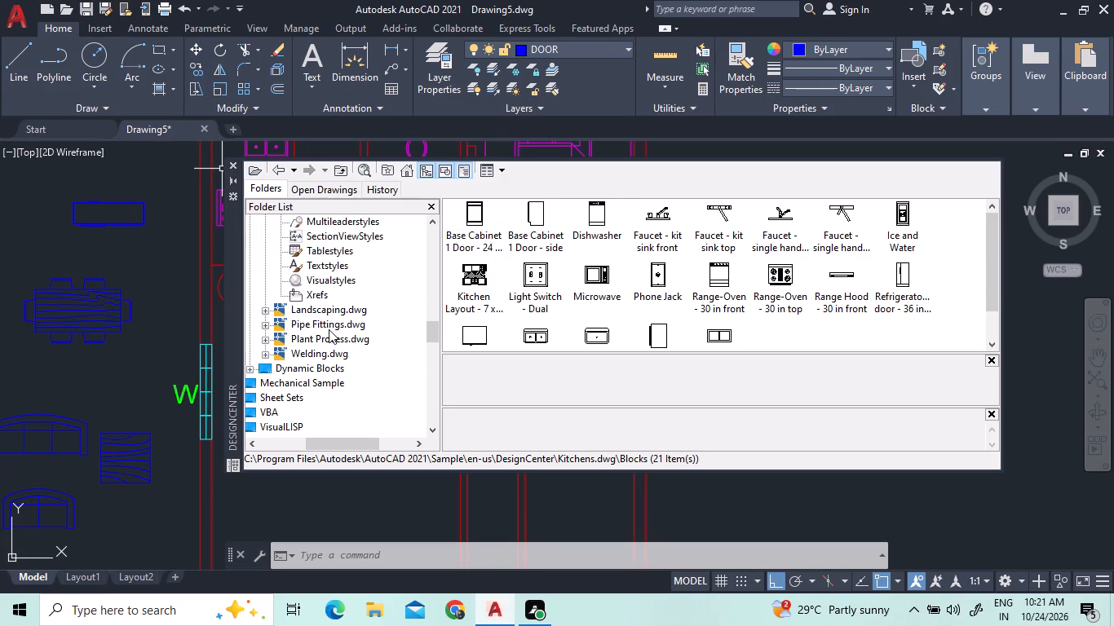
left_click(329, 312)
double_click(482, 225)
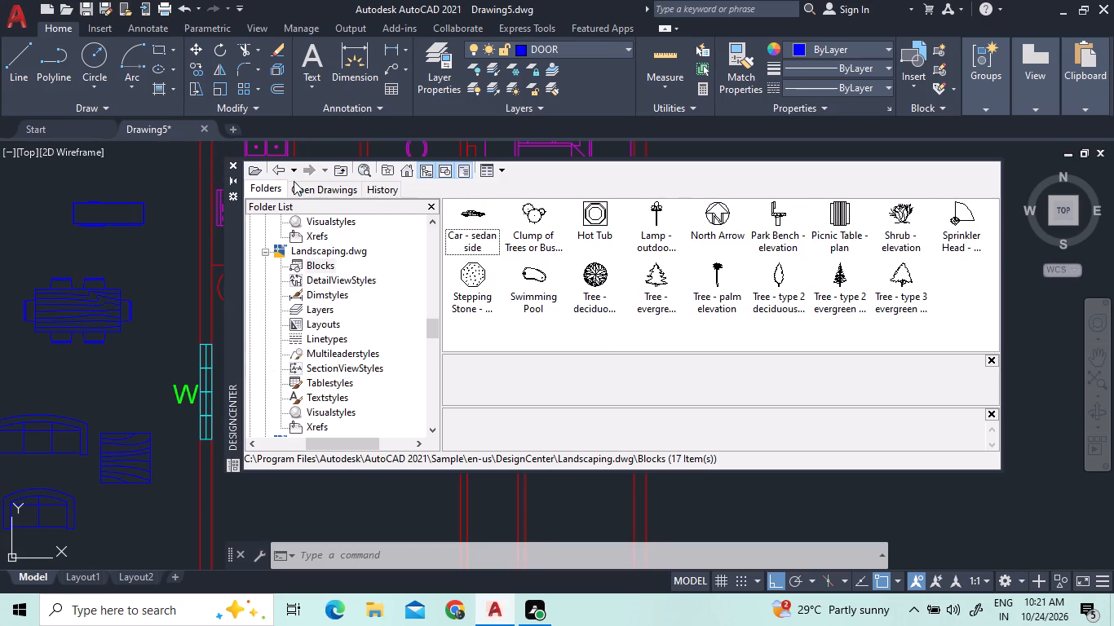
left_click(230, 164)
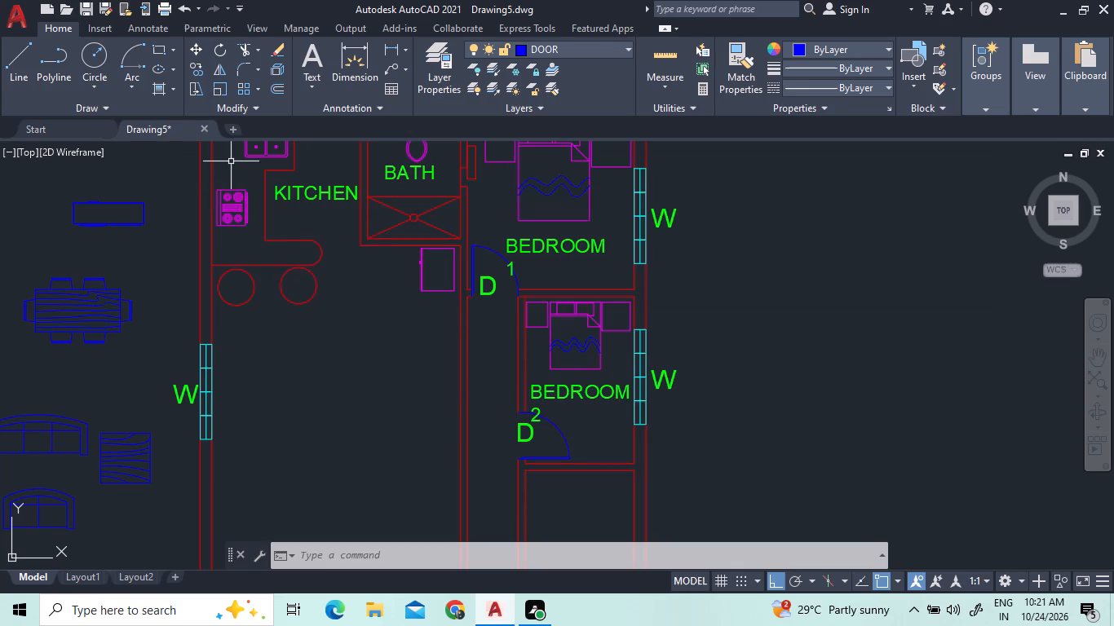
Rotate the dining set 270 degrees about its east end so its long side runs north-south.
left_click(63, 298)
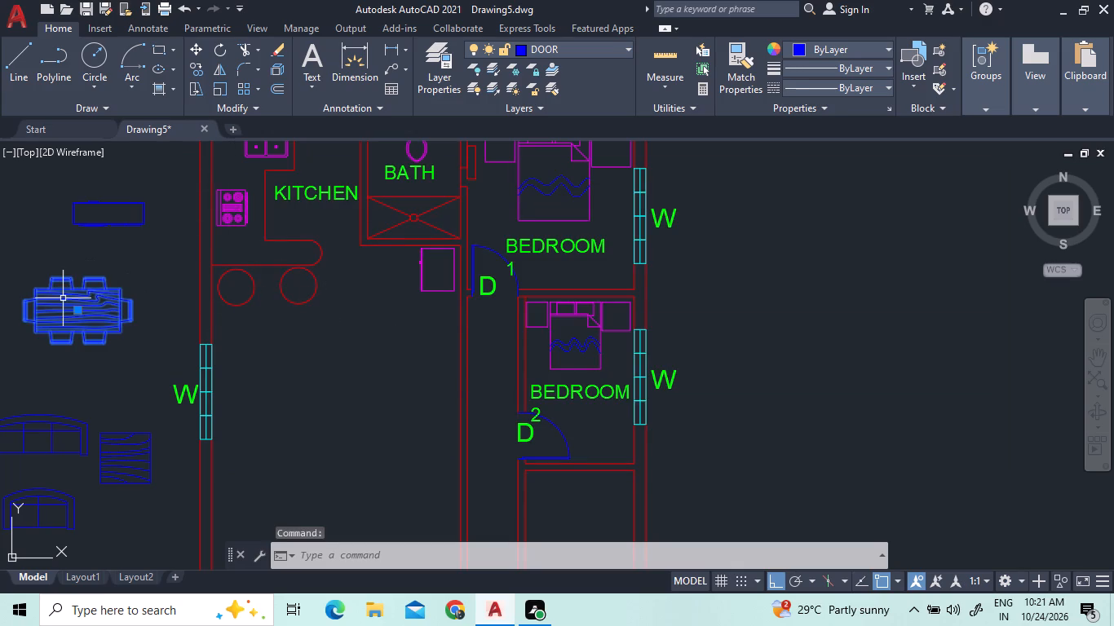
right_click(106, 284)
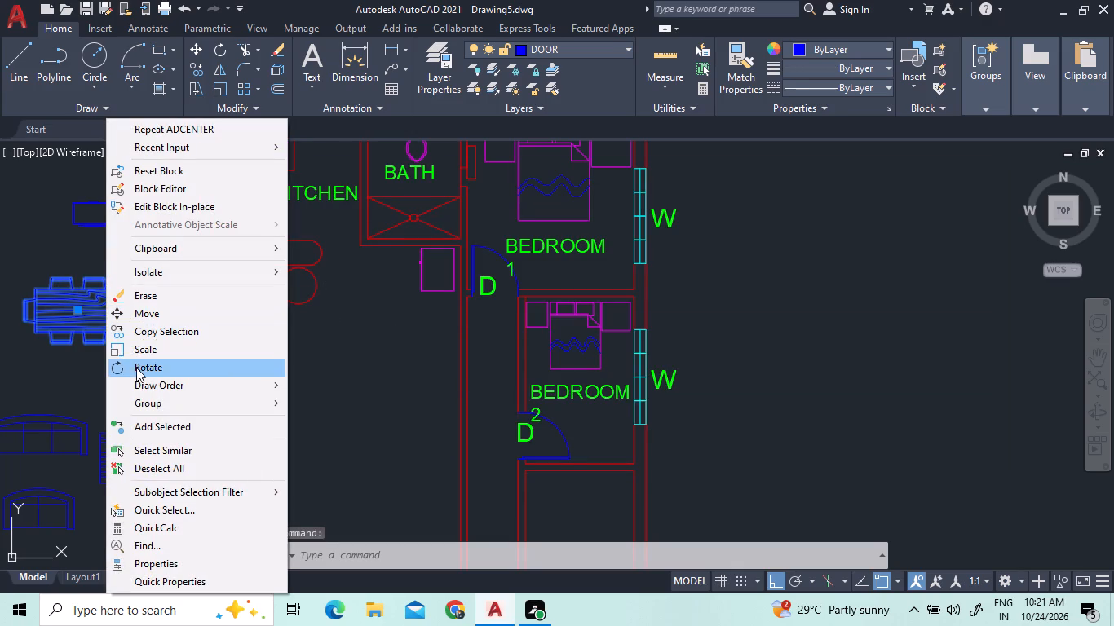
left_click(136, 368)
left_click(131, 296)
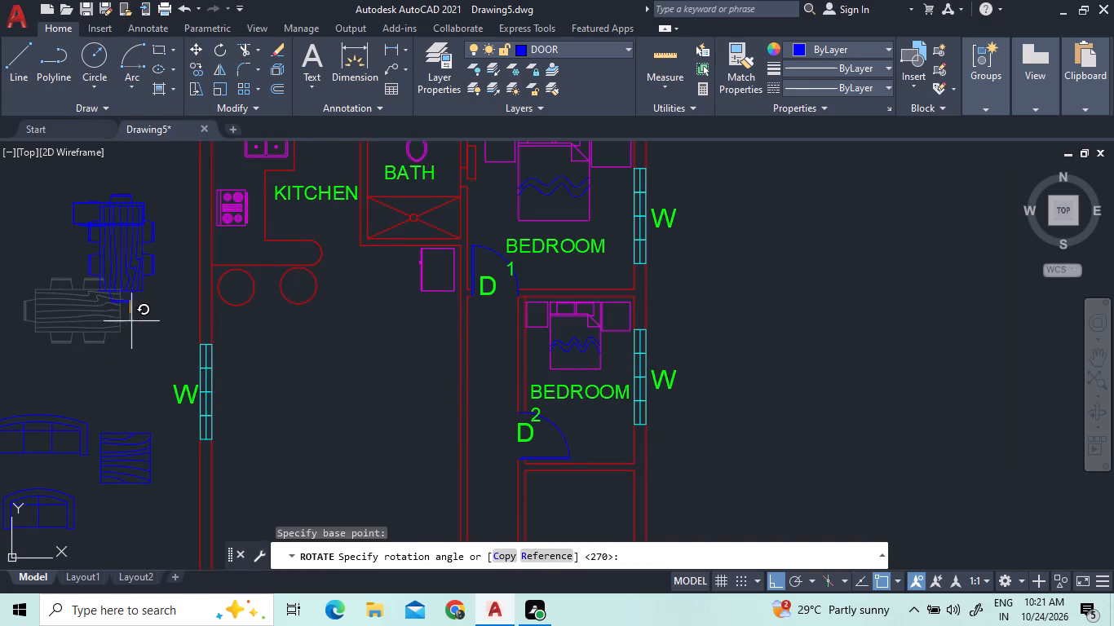
left_click(128, 328)
Move the dining set with Ortho off into the house, beside the west window and south of the kitchen counter stools.
left_click(158, 305)
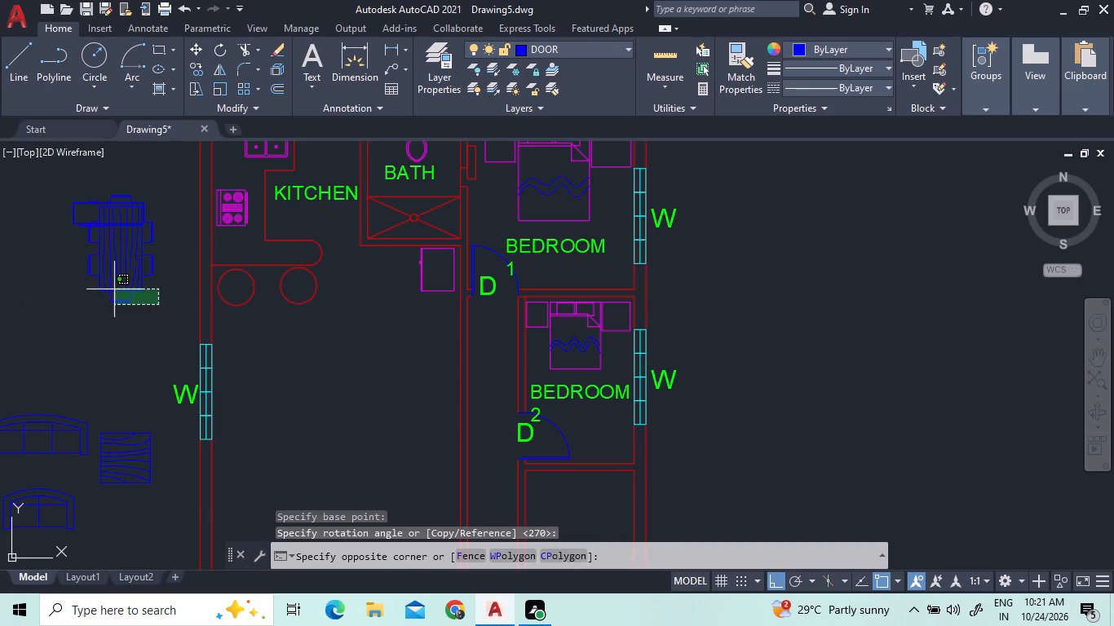
left_click(113, 288)
right_click(113, 288)
left_click(129, 308)
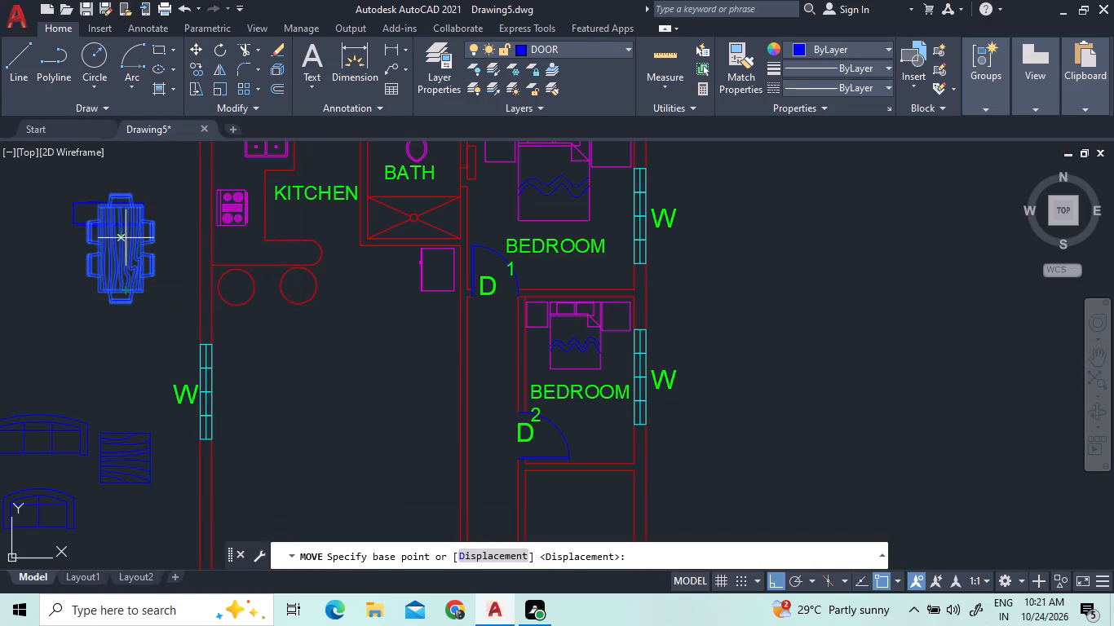
left_click(116, 238)
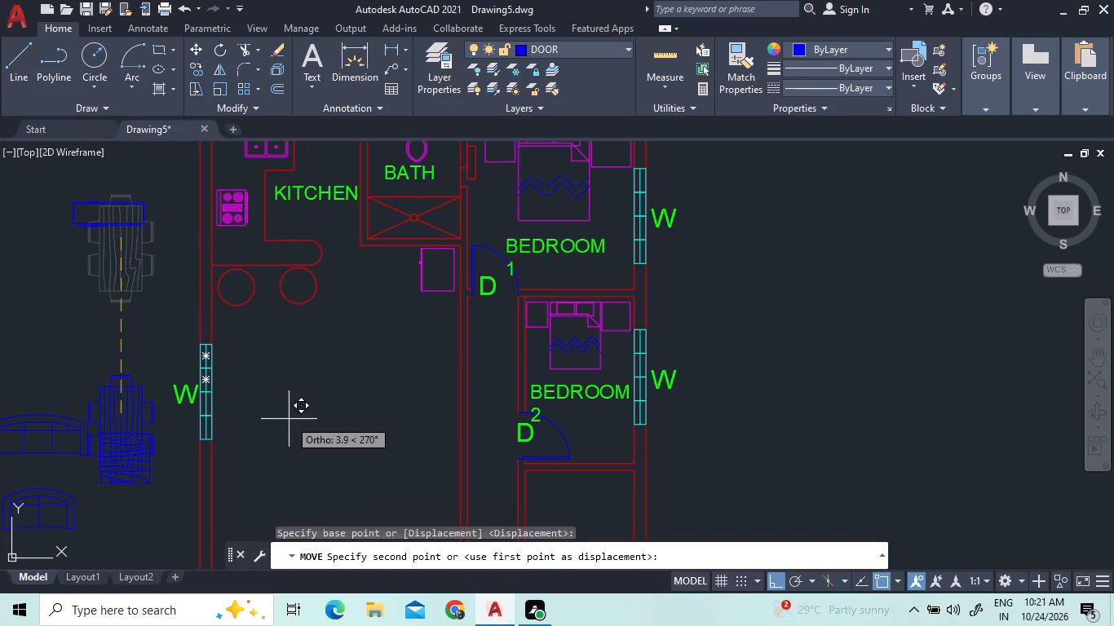
key("F8")
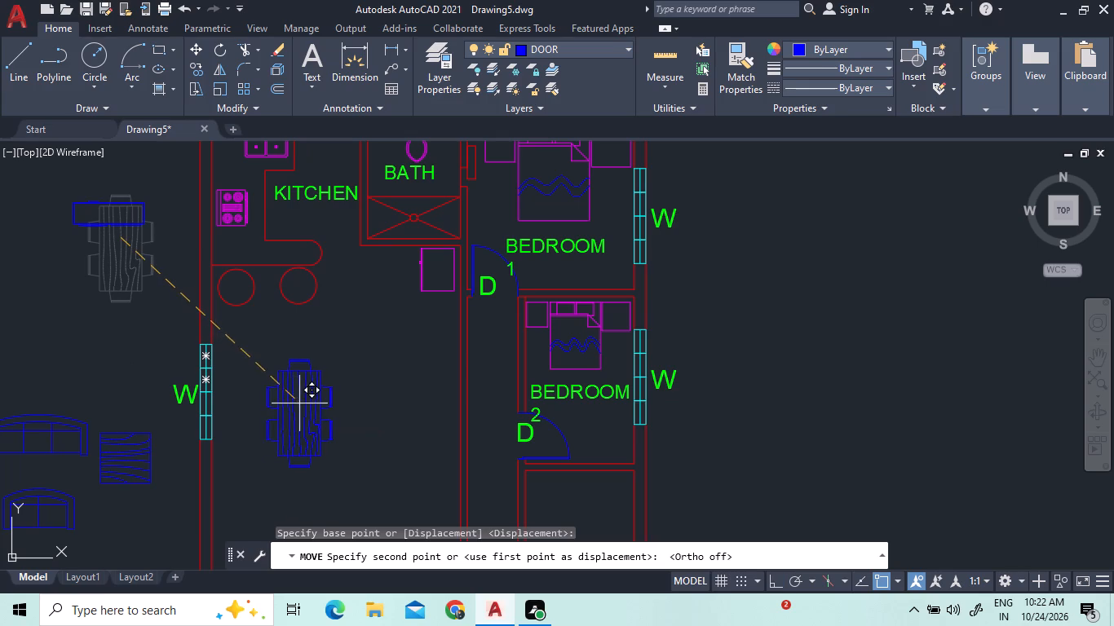
scroll(270, 374, "up", 2)
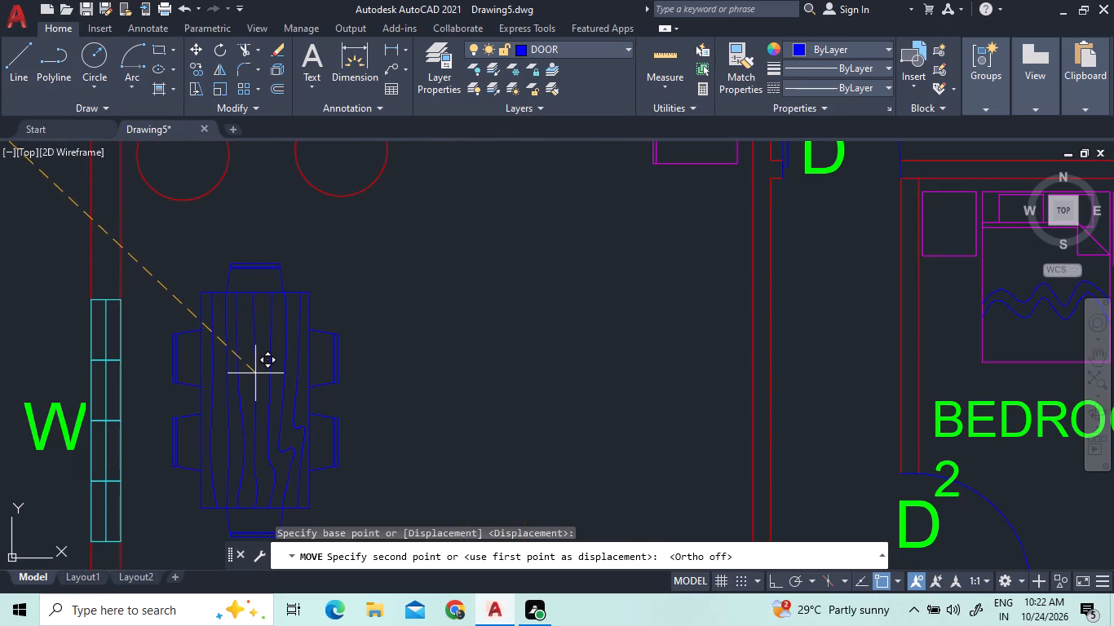
left_click(253, 373)
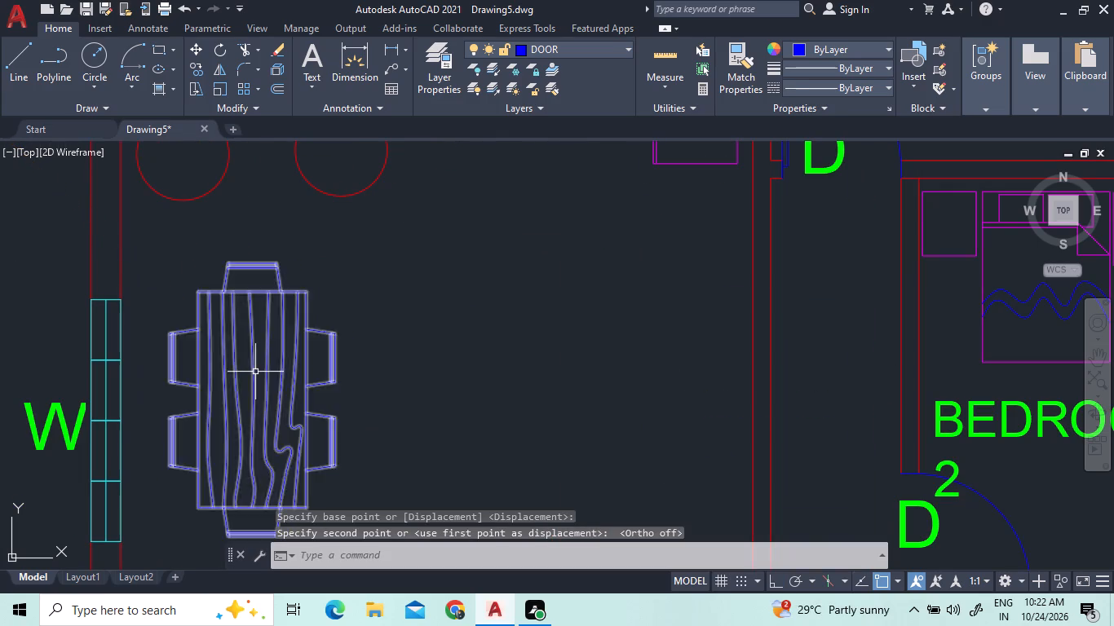
Move the three-seat sofa straight north, to just south of the entertainment center outside the west wall.
scroll(341, 378, "down", 1)
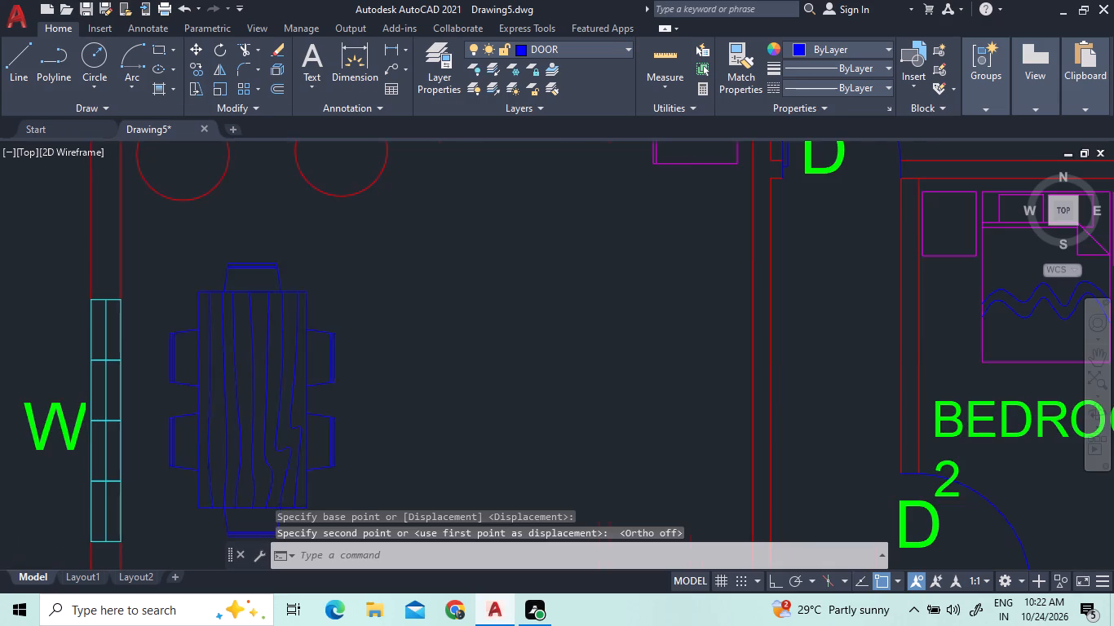
scroll(341, 378, "down", 2)
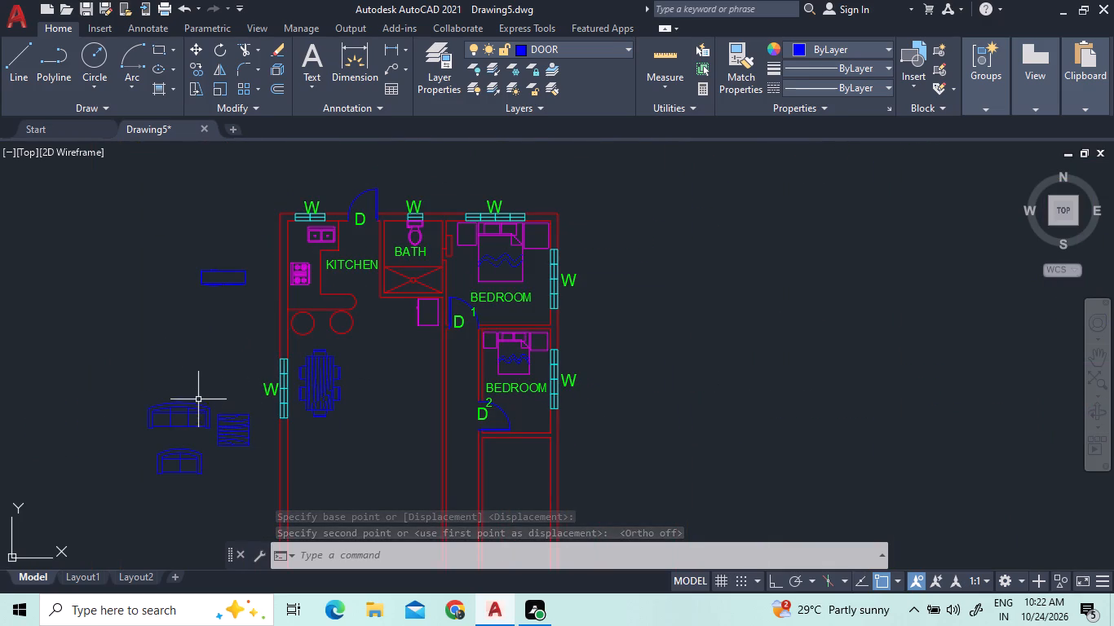
left_click(188, 409)
right_click(157, 369)
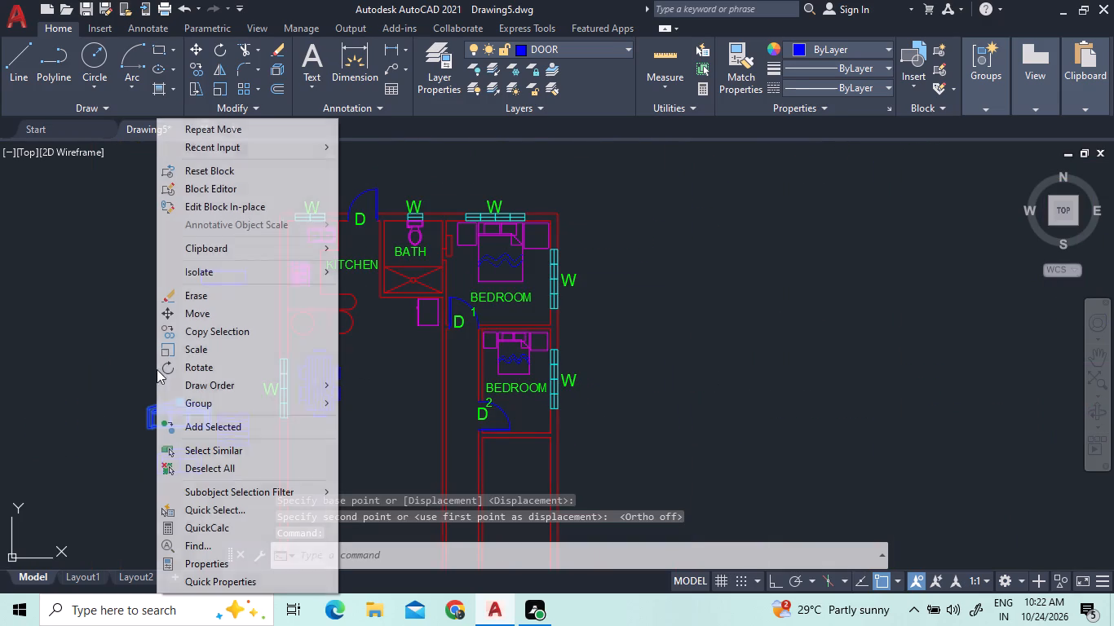
left_click(208, 319)
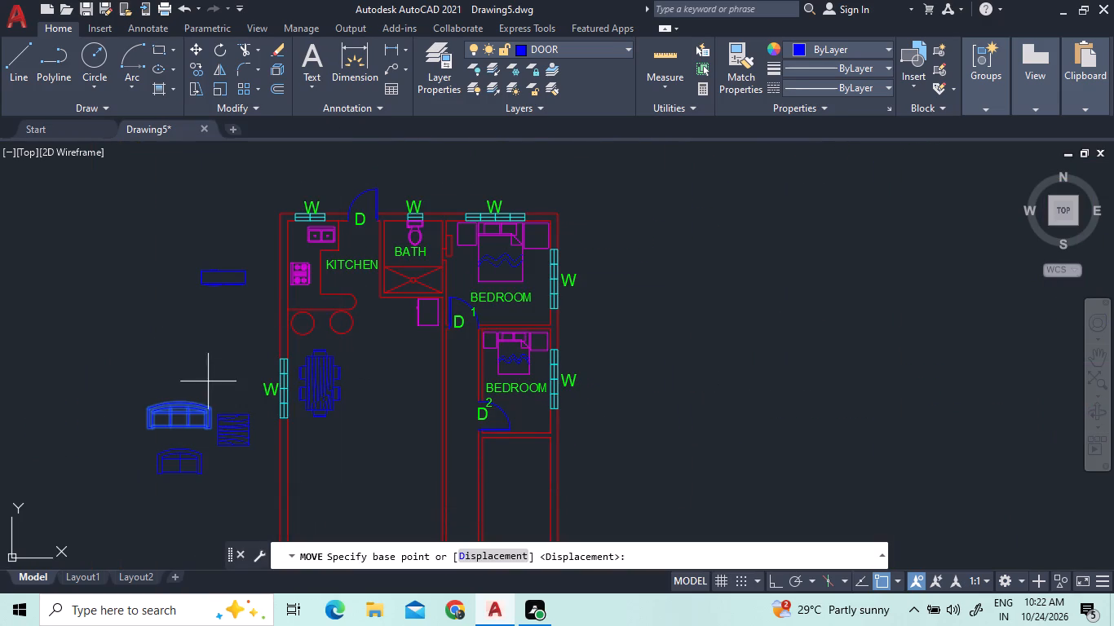
left_click(179, 413)
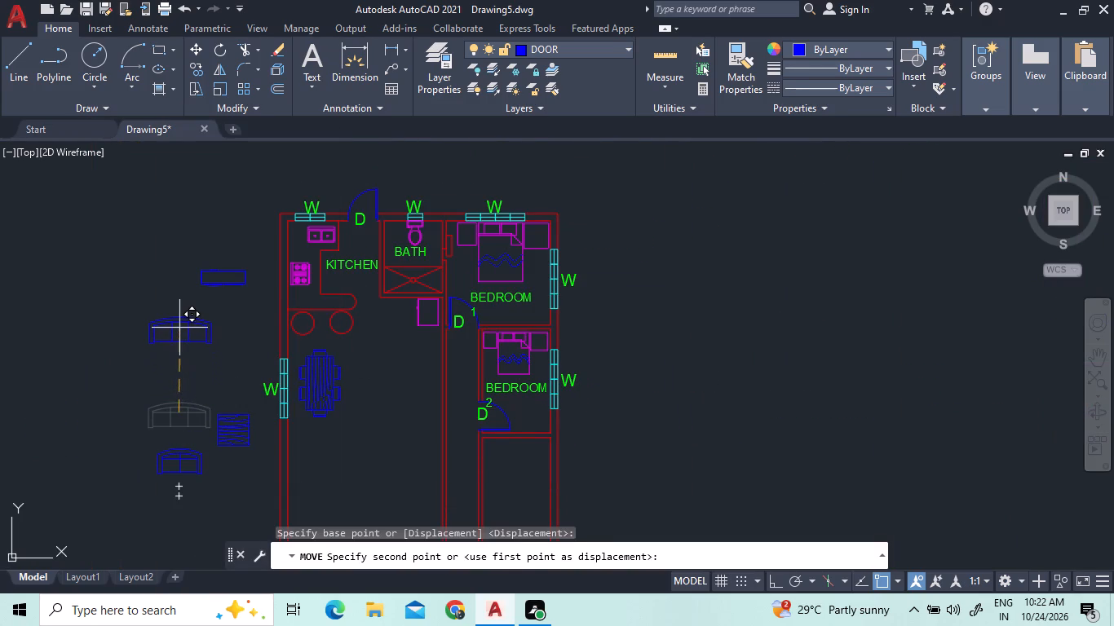
left_click(179, 328)
Rotate the two-seat sofa 90 degrees about its southeast corner with Ortho on, so its back faces west.
left_click(162, 450)
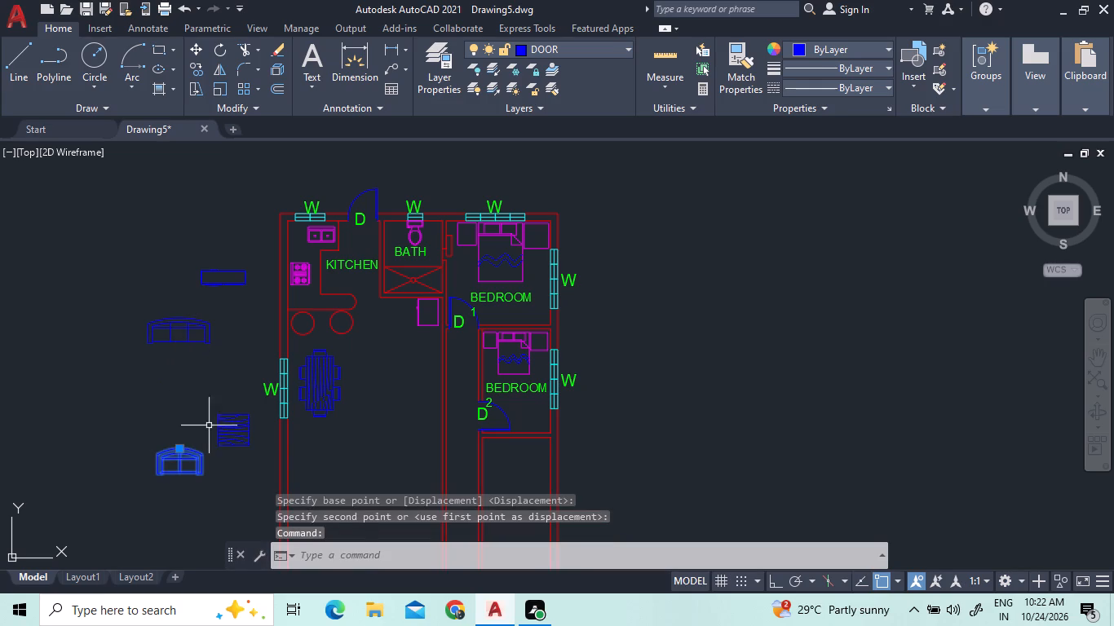
right_click(188, 399)
left_click(271, 363)
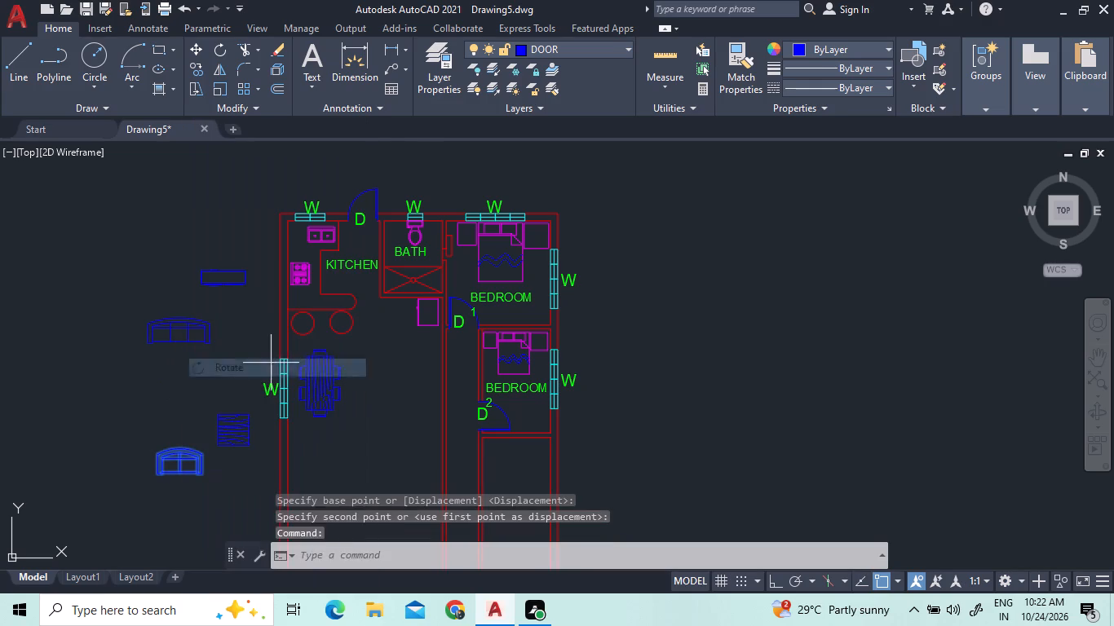
left_click(199, 473)
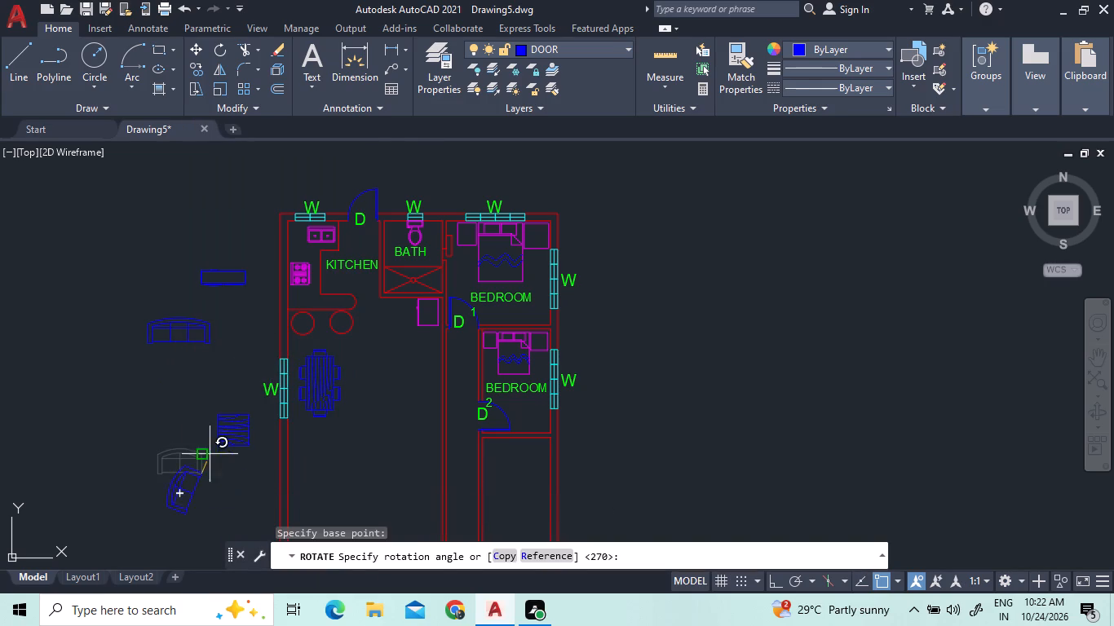
key("F8")
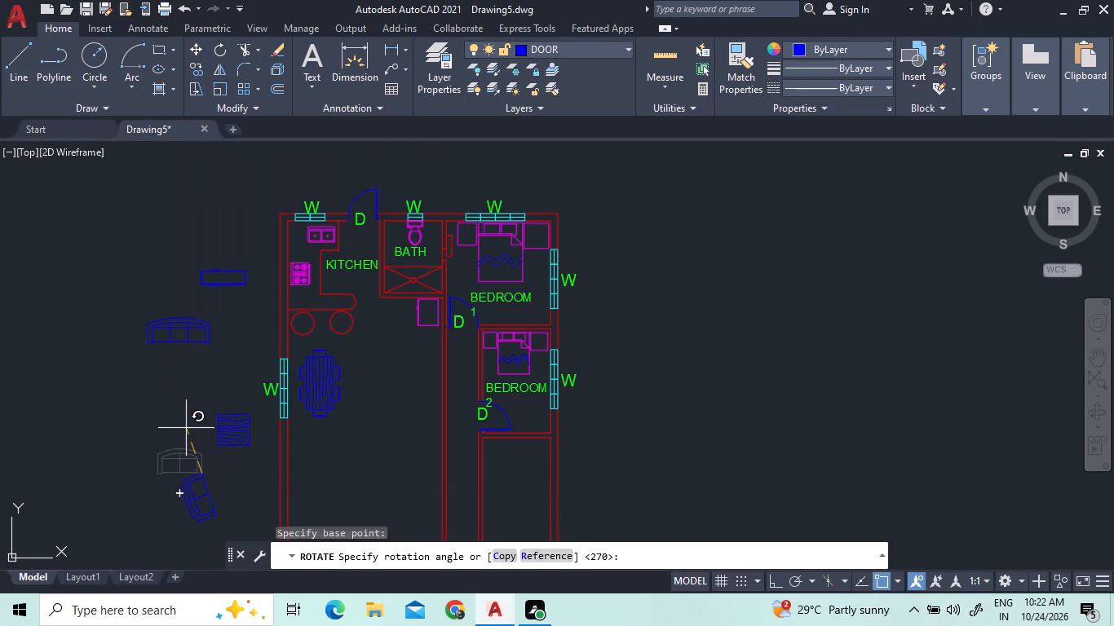
left_click(185, 421)
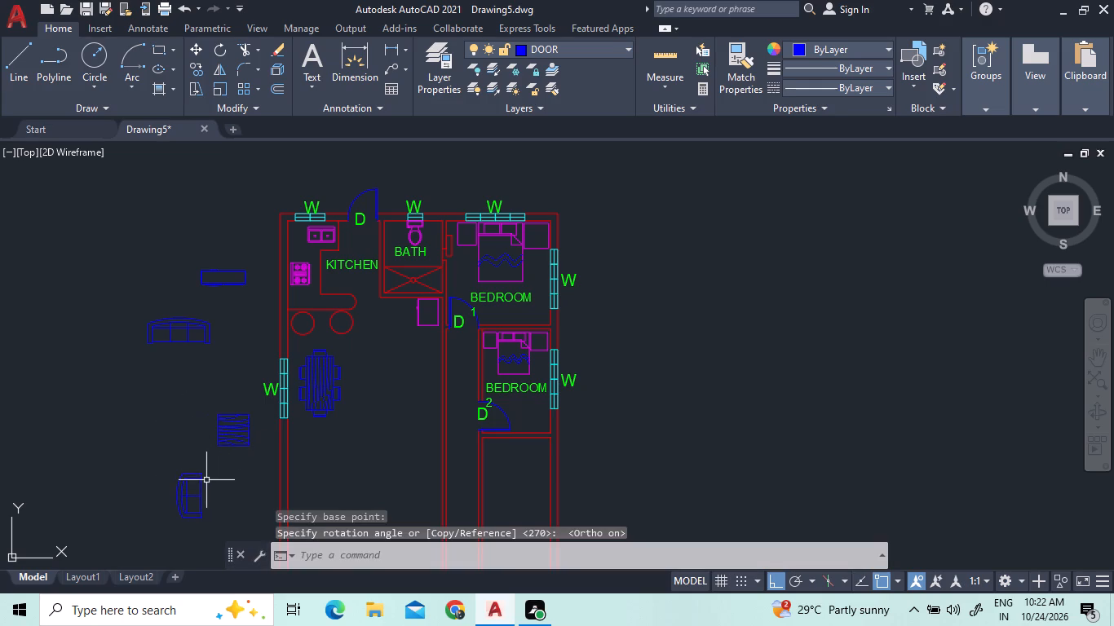
Rotate the three-seat sofa 90 degrees about its southeast corner so its back faces west.
left_click(231, 349)
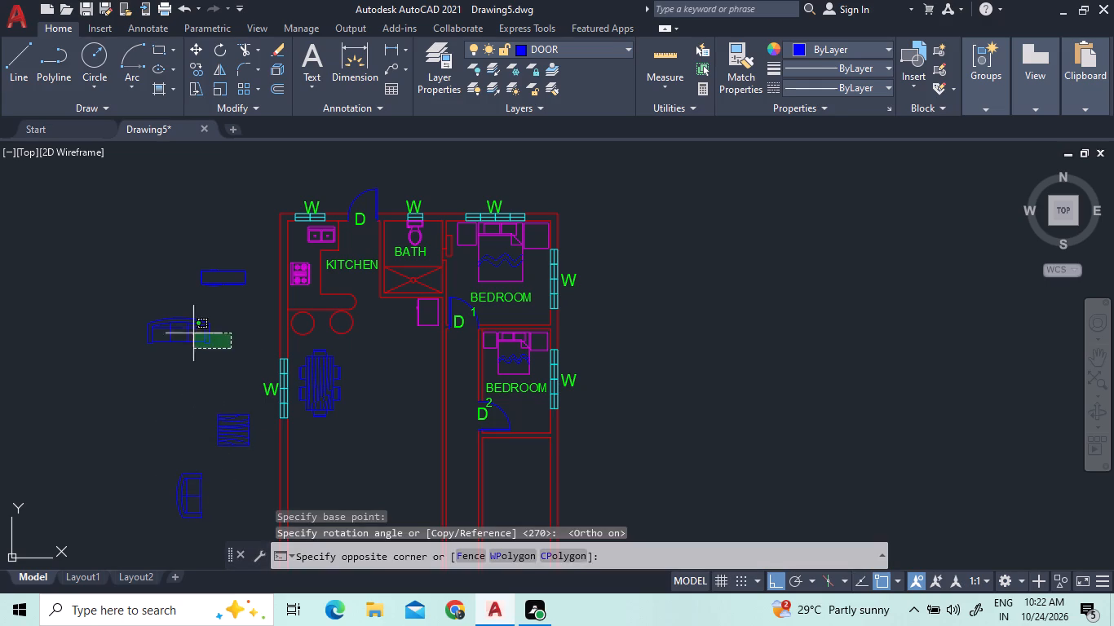
left_click(164, 320)
right_click(164, 320)
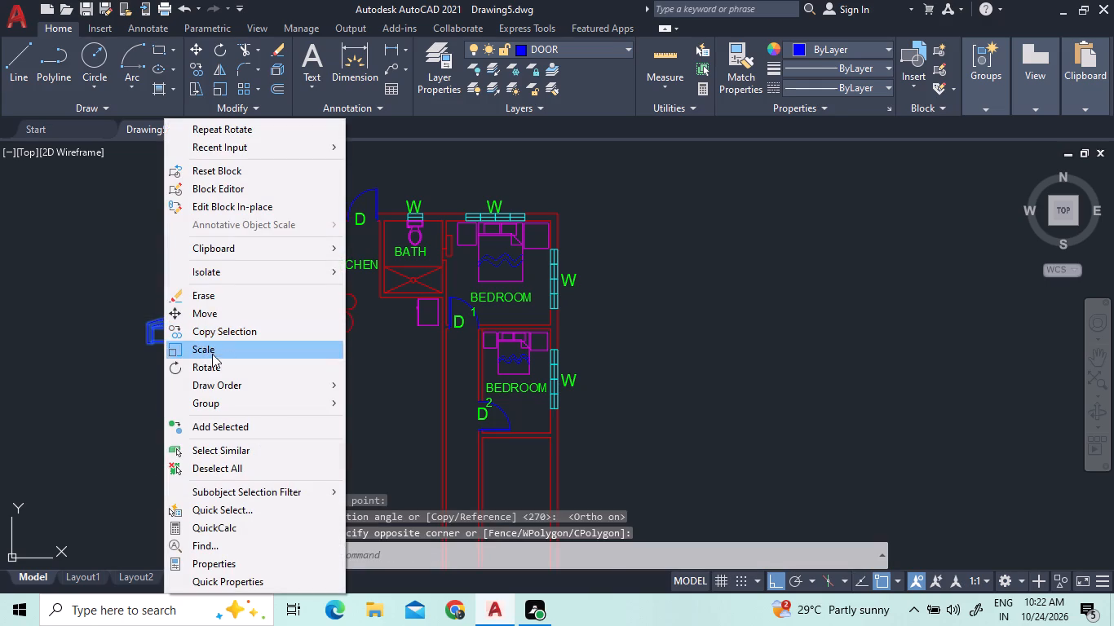
left_click(210, 366)
scroll(205, 328, "up", 2)
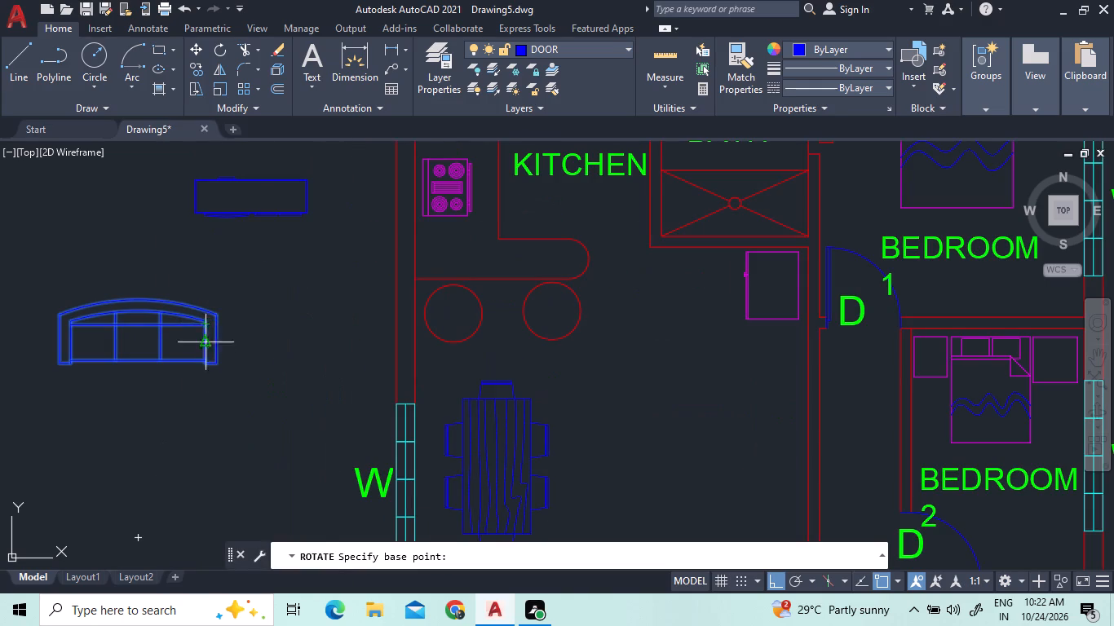
left_click(218, 362)
left_click(222, 320)
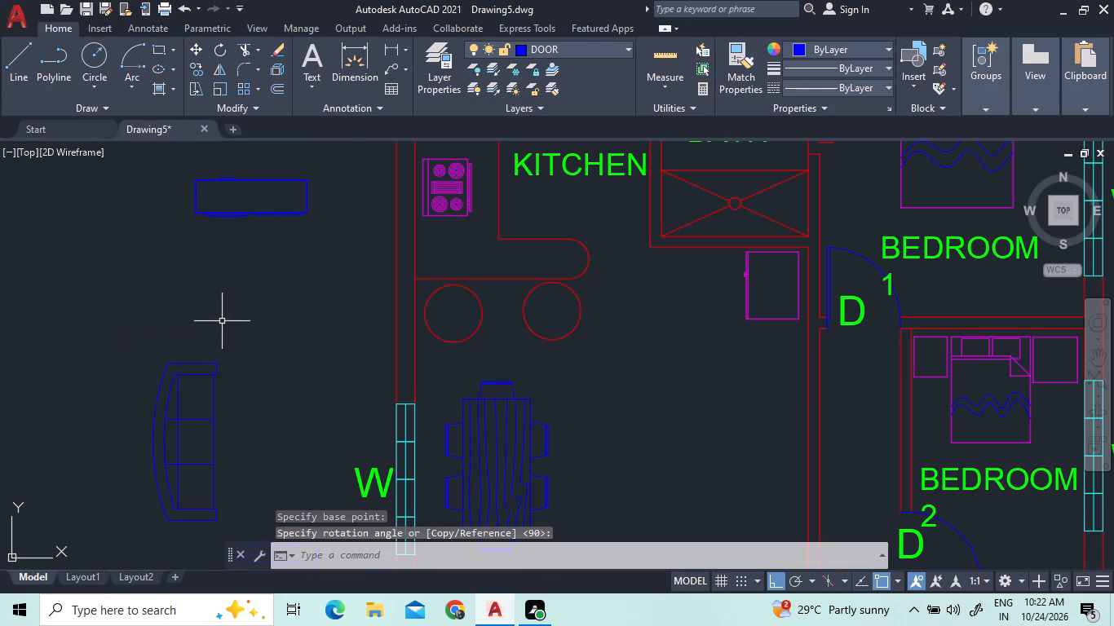
Move the three-seat sofa straight west, farther from the house's west window.
left_click(251, 412)
left_click(129, 342)
right_click(129, 342)
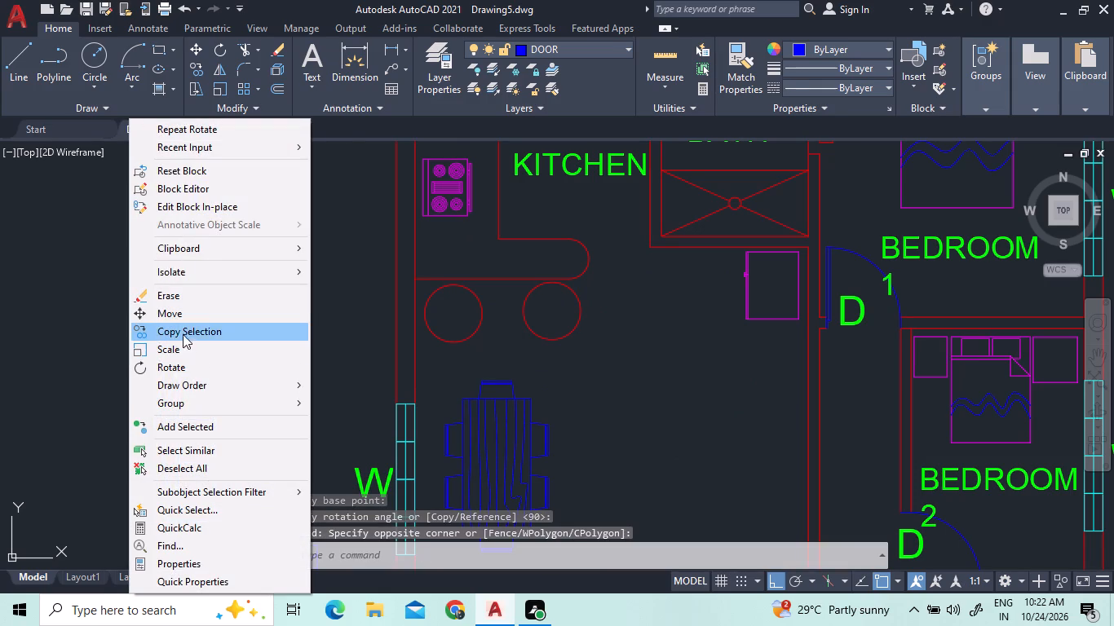
left_click(175, 316)
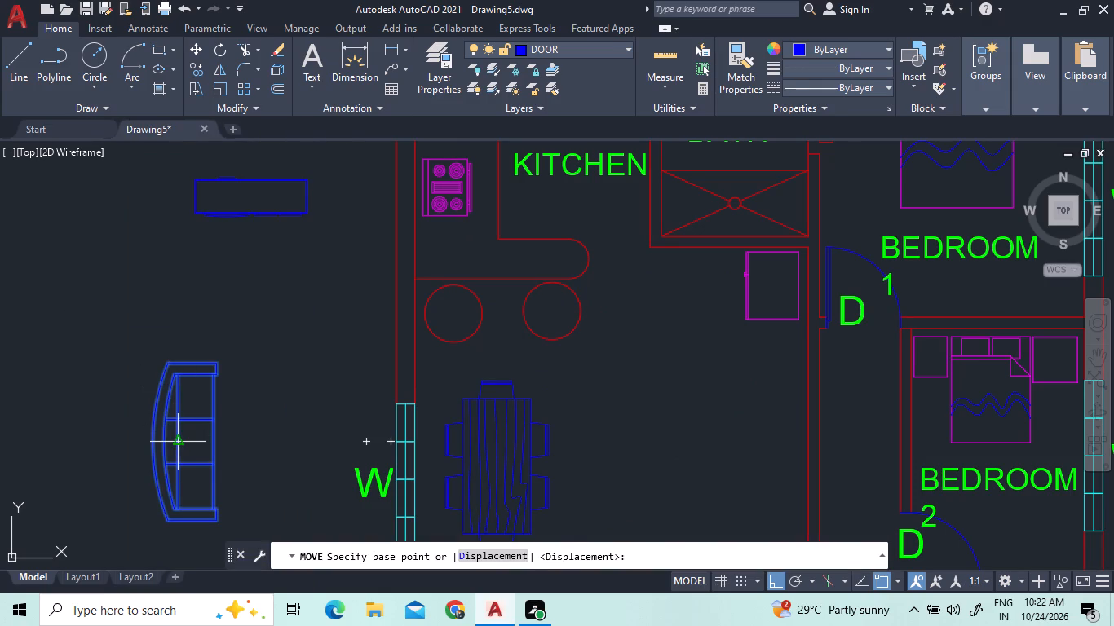
left_click(181, 438)
scroll(46, 383, "down", 3)
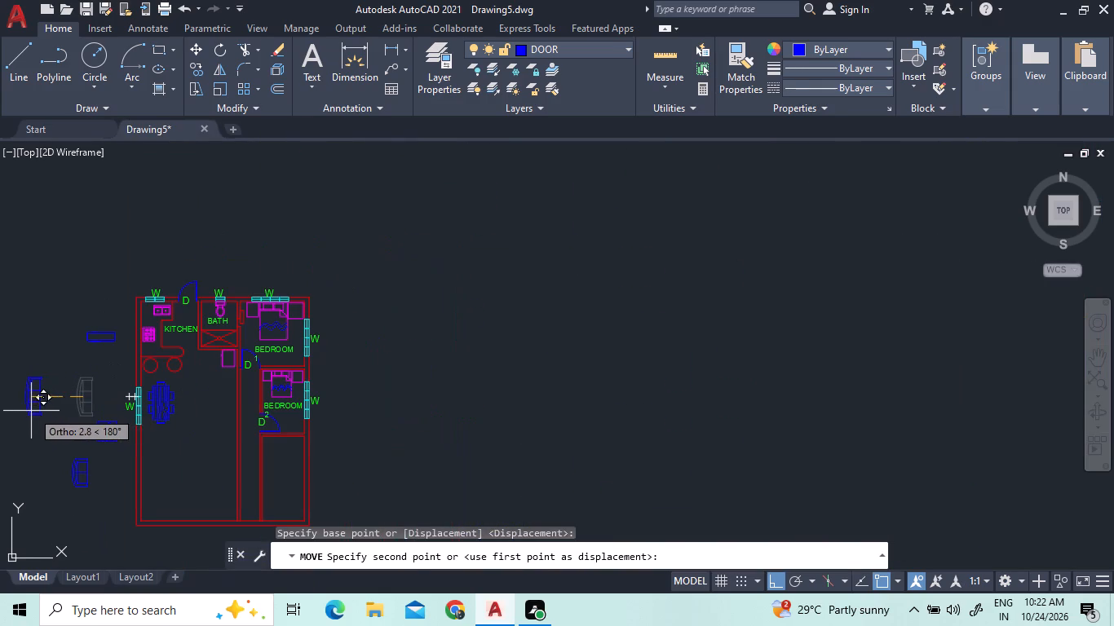
left_click(44, 412)
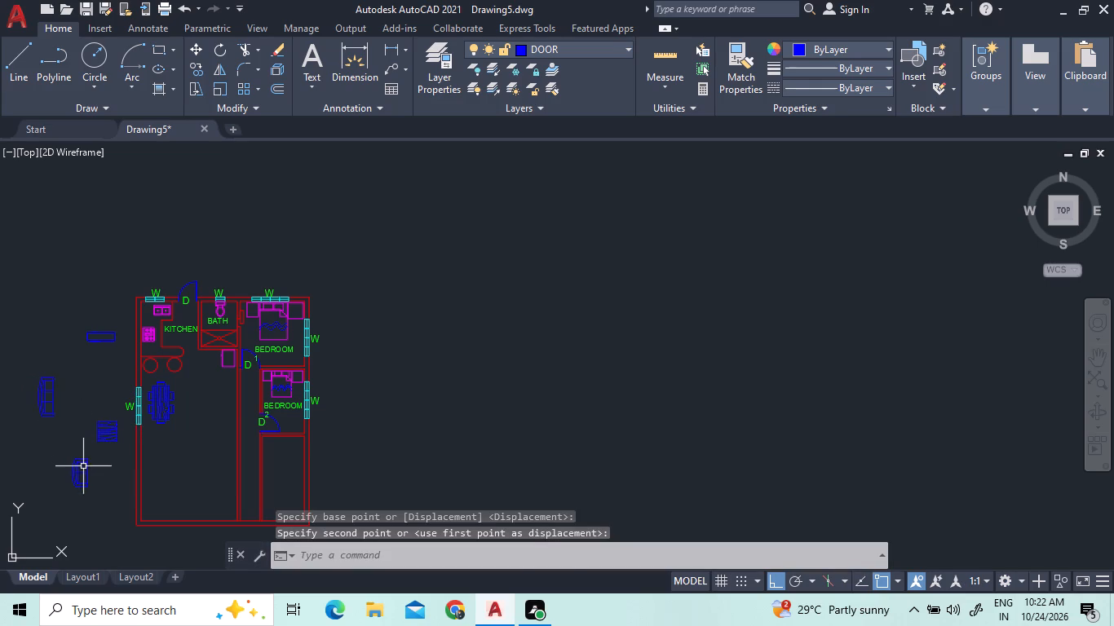
Rotate the two-seat sofa another 90 degrees about its northeast corner so its back faces south.
left_click(83, 466)
left_click(71, 447)
right_click(71, 447)
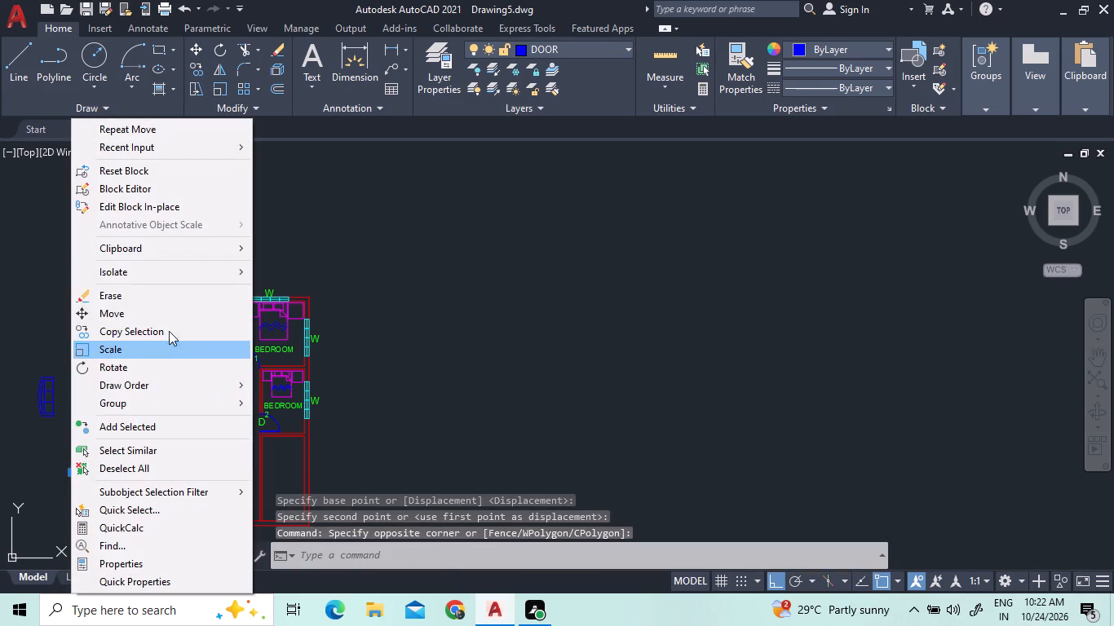
left_click(150, 360)
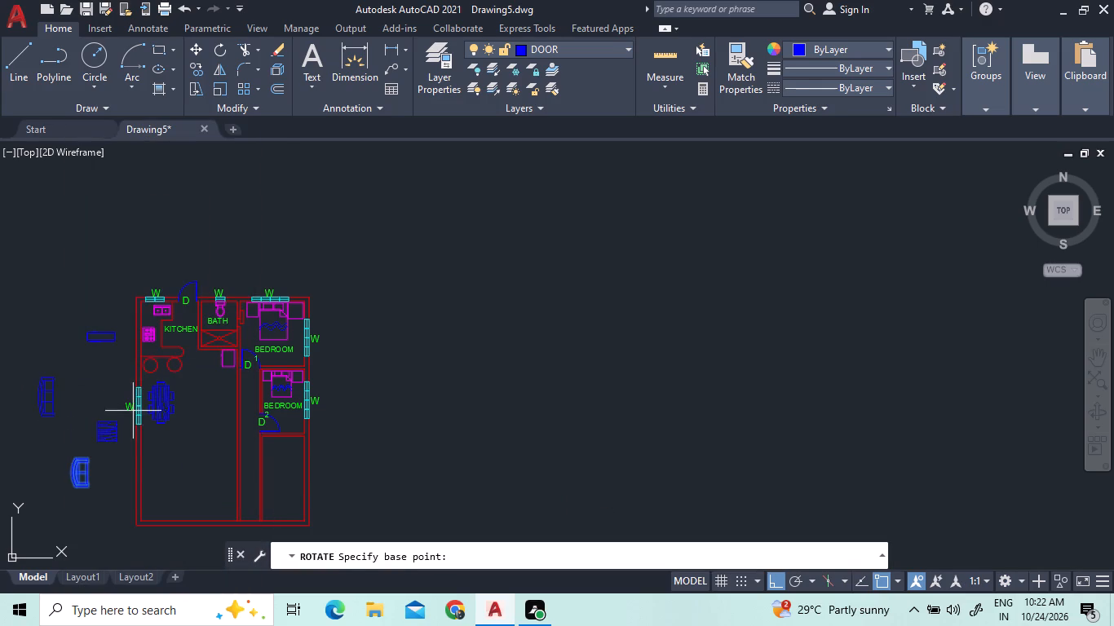
scroll(54, 465, "up", 2)
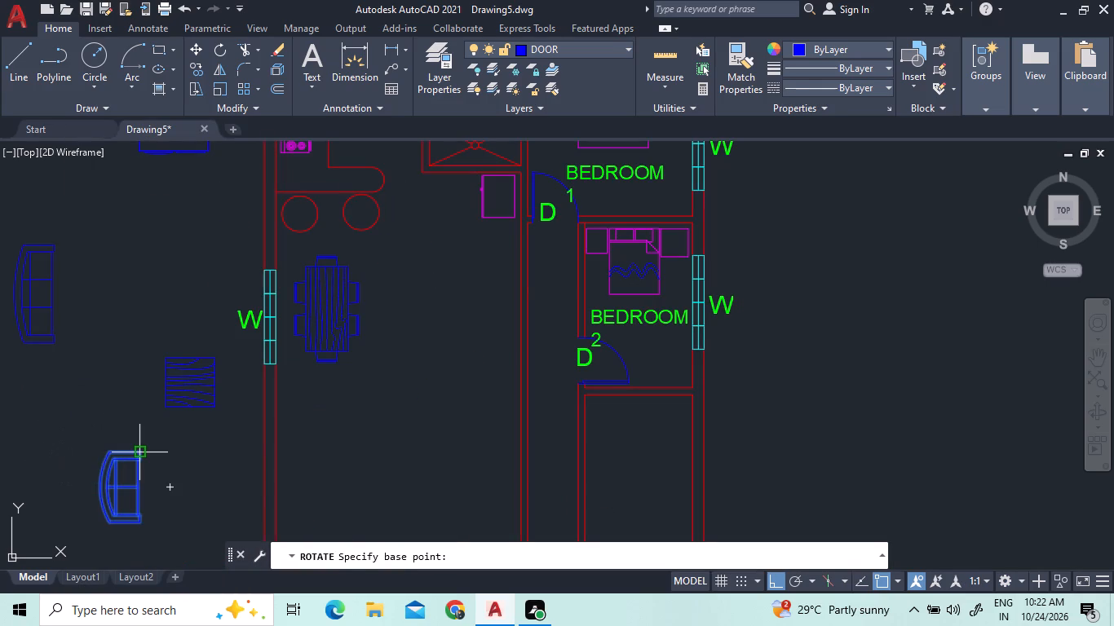
left_click(139, 453)
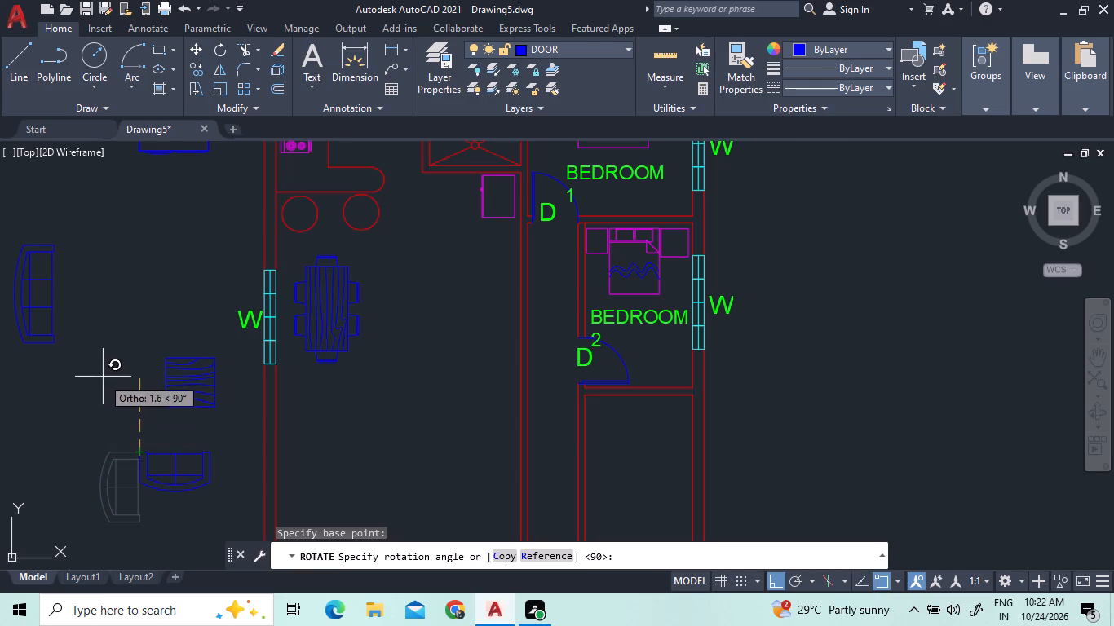
left_click(104, 373)
Move the two-seat sofa with Ortho off to the south end of the three-seat sofa, forming an L-shaped seating group.
left_click(169, 474)
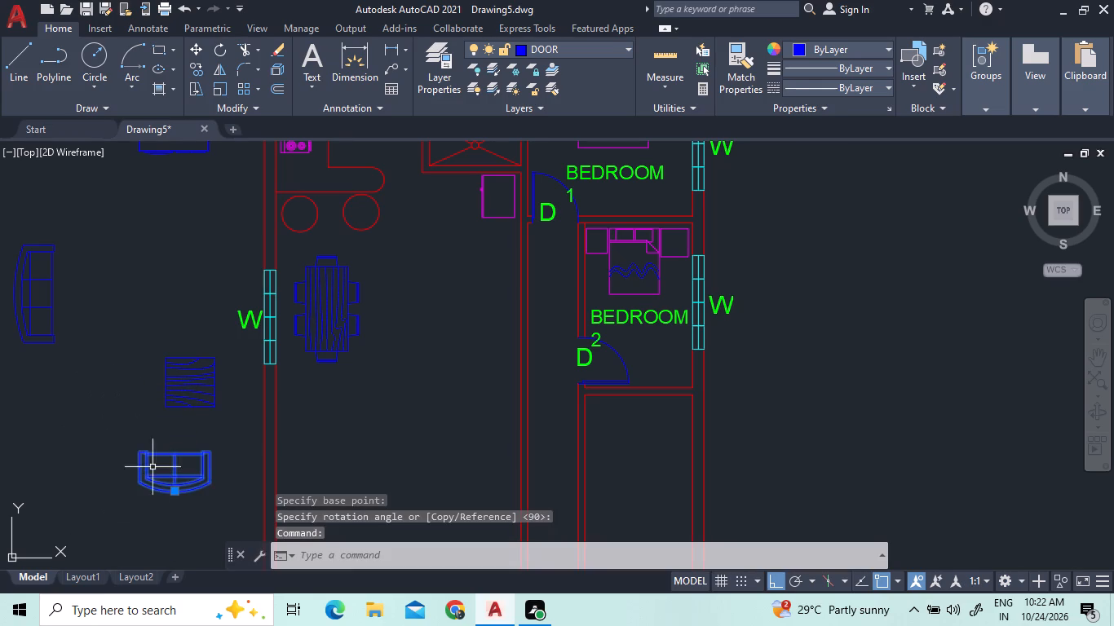
right_click(122, 448)
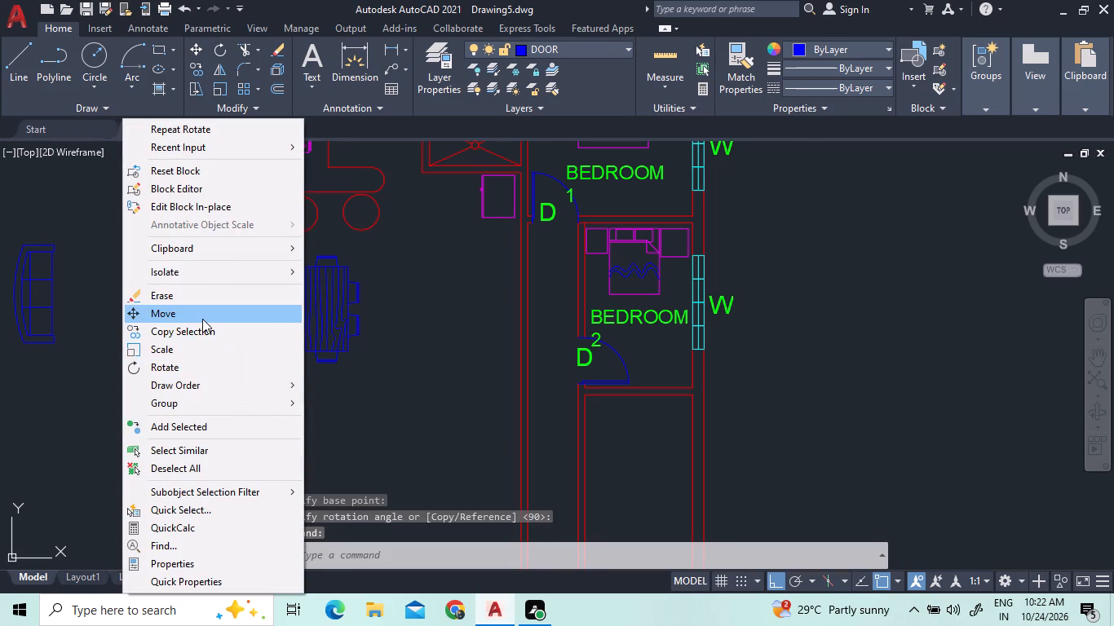
left_click(202, 319)
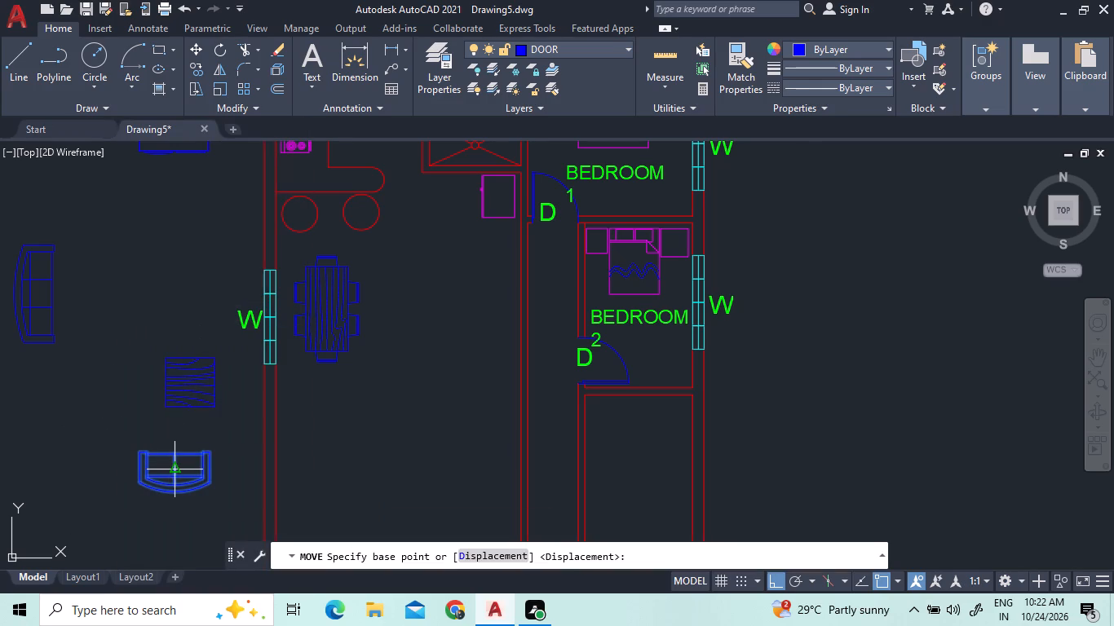
left_click(172, 477)
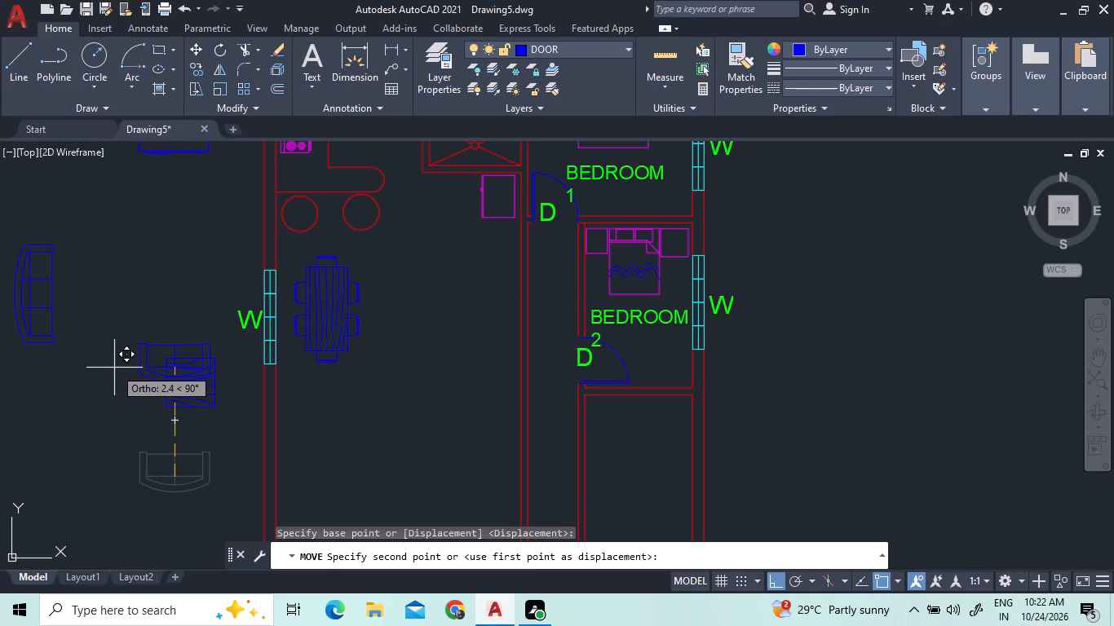
key("F8")
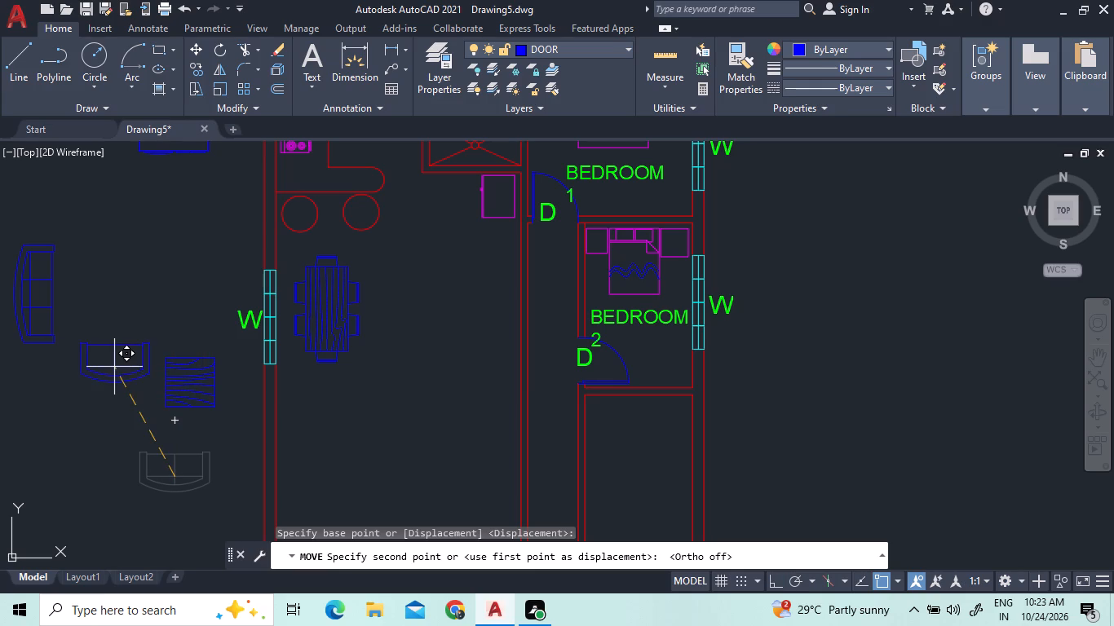
scroll(91, 365, "up", 1)
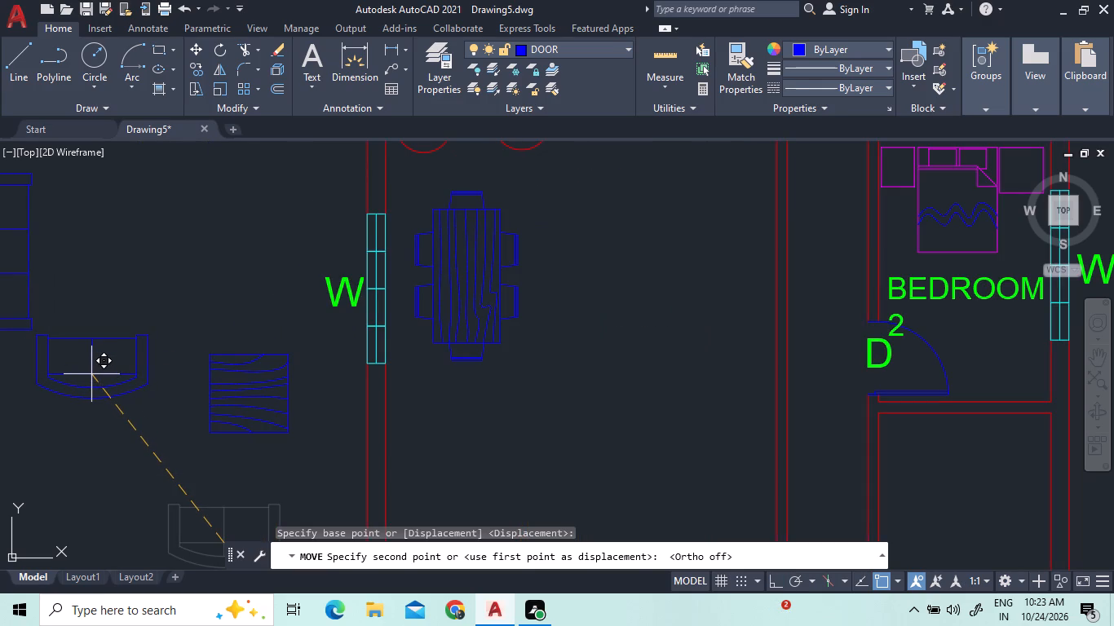
left_click(89, 375)
Move the wood-grain table into the seating group, east of the three-seat sofa and north of the two-seat sofa.
scroll(137, 423, "down", 4)
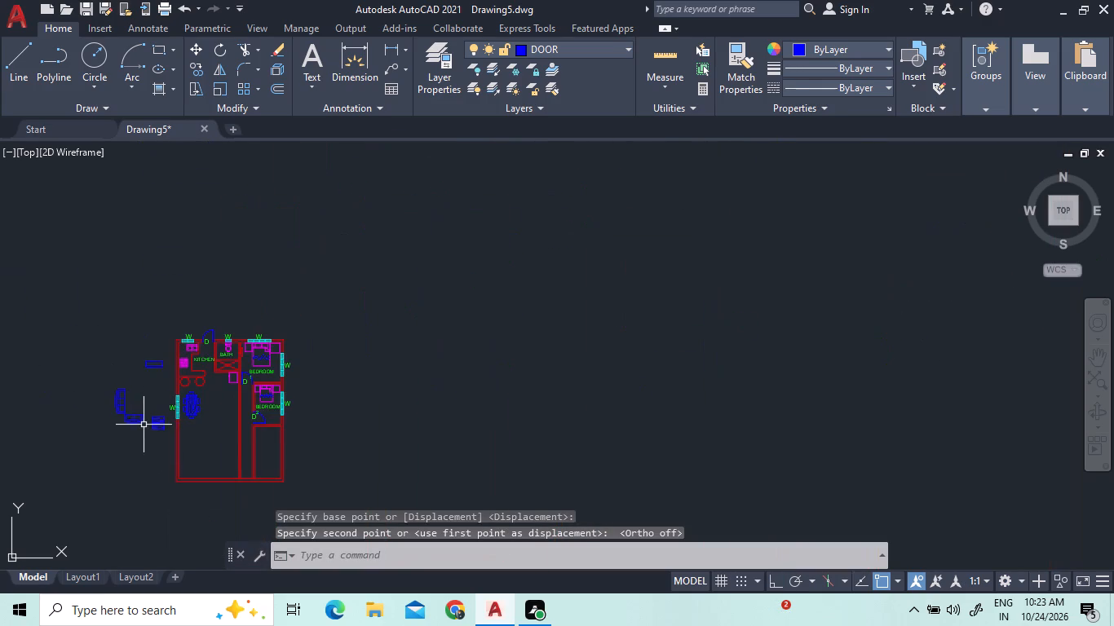
scroll(146, 422, "up", 3)
left_click(188, 421)
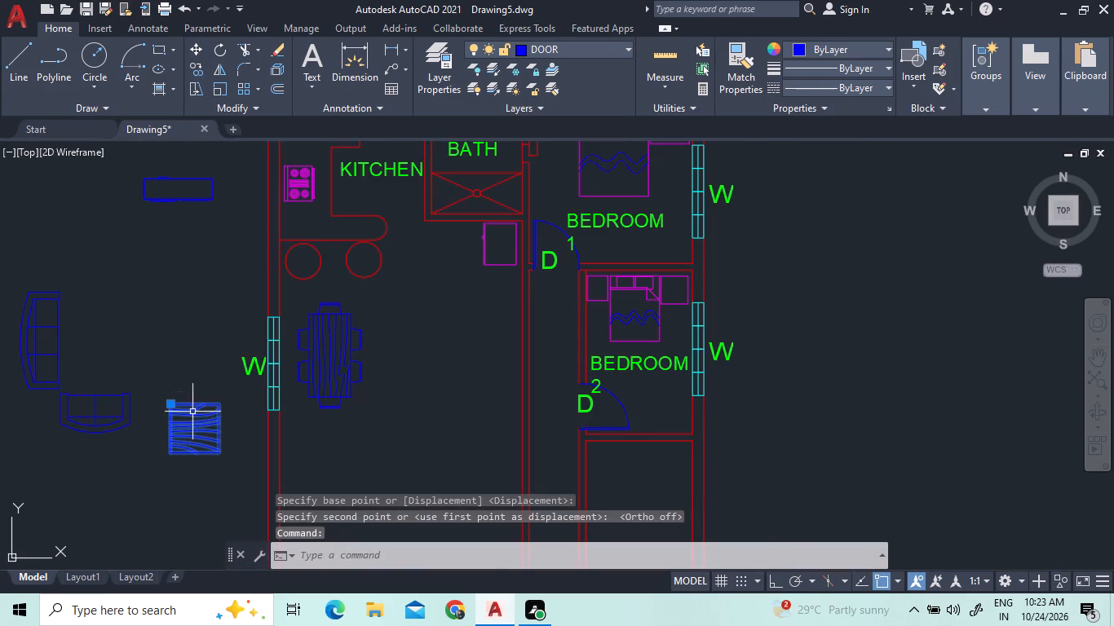
right_click(215, 382)
left_click(255, 306)
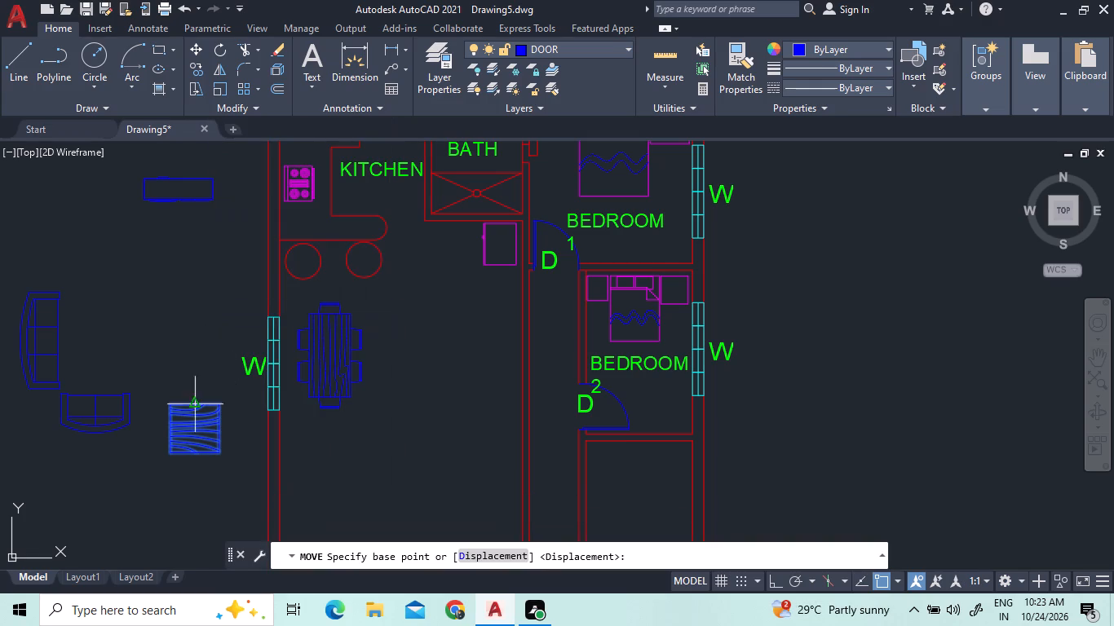
left_click(195, 427)
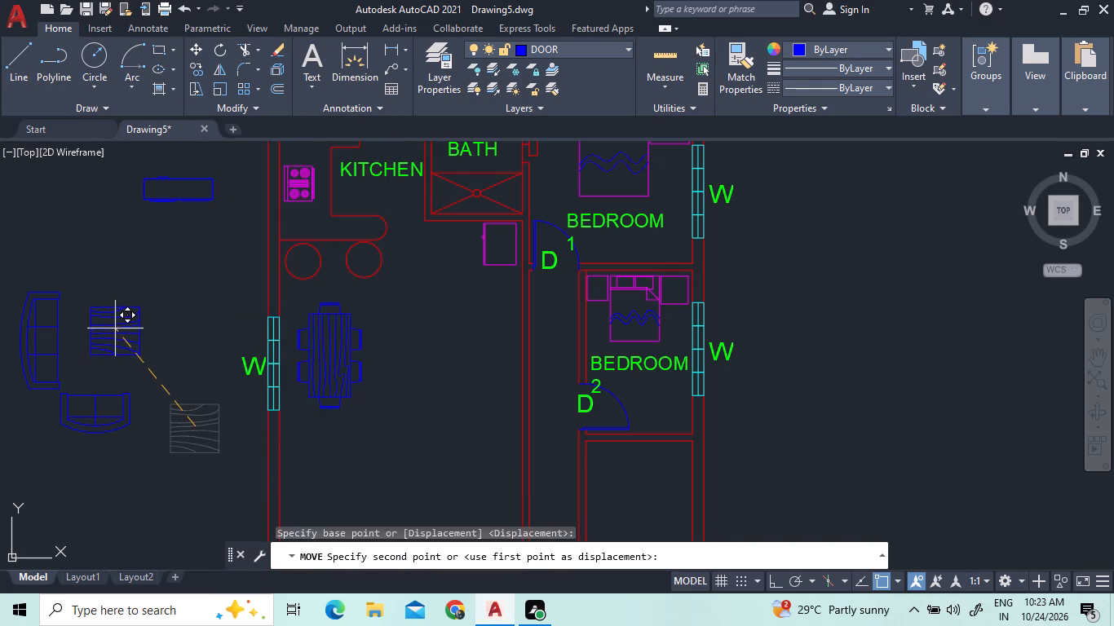
left_click(115, 328)
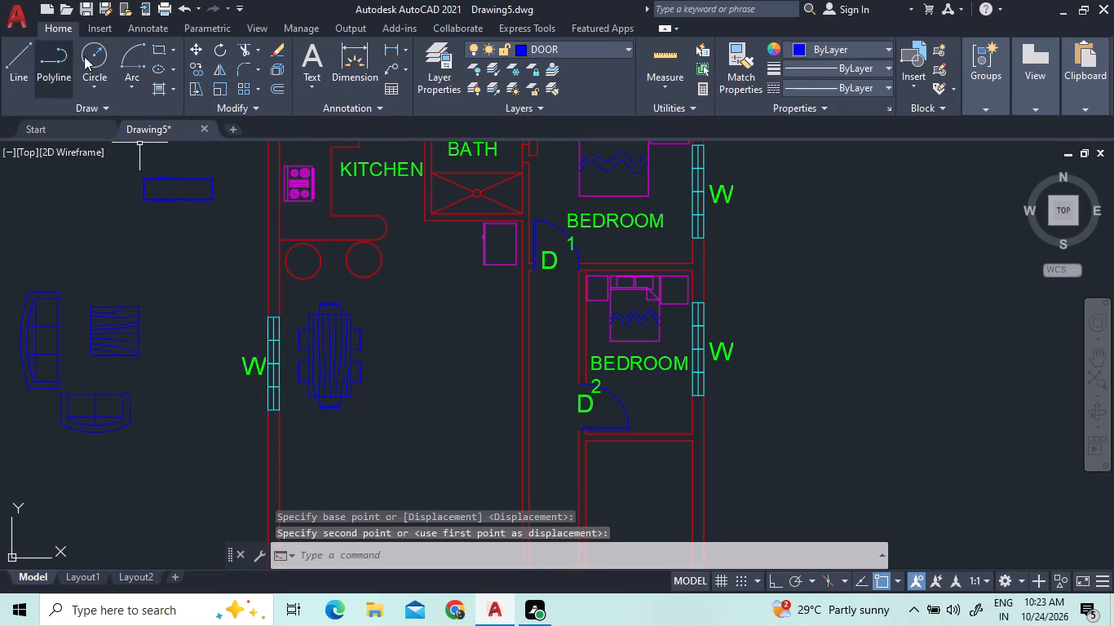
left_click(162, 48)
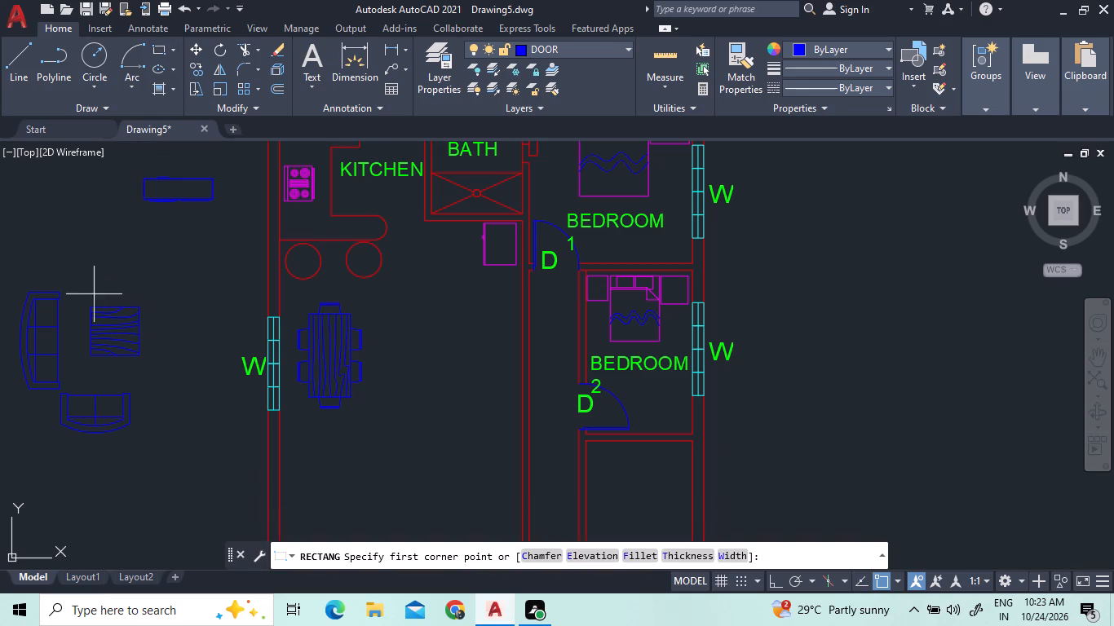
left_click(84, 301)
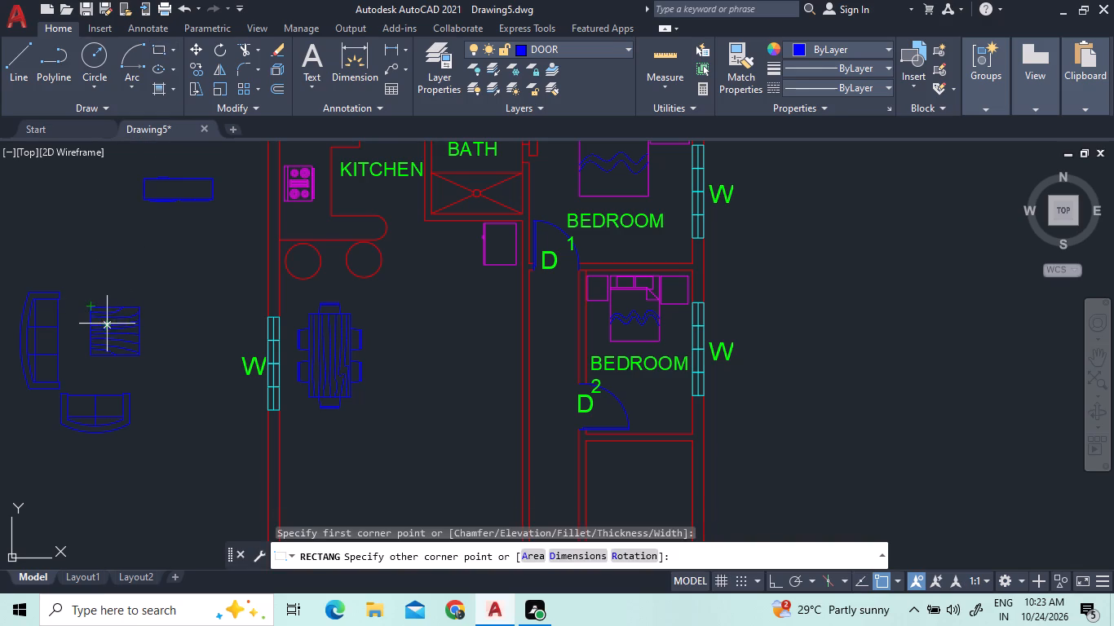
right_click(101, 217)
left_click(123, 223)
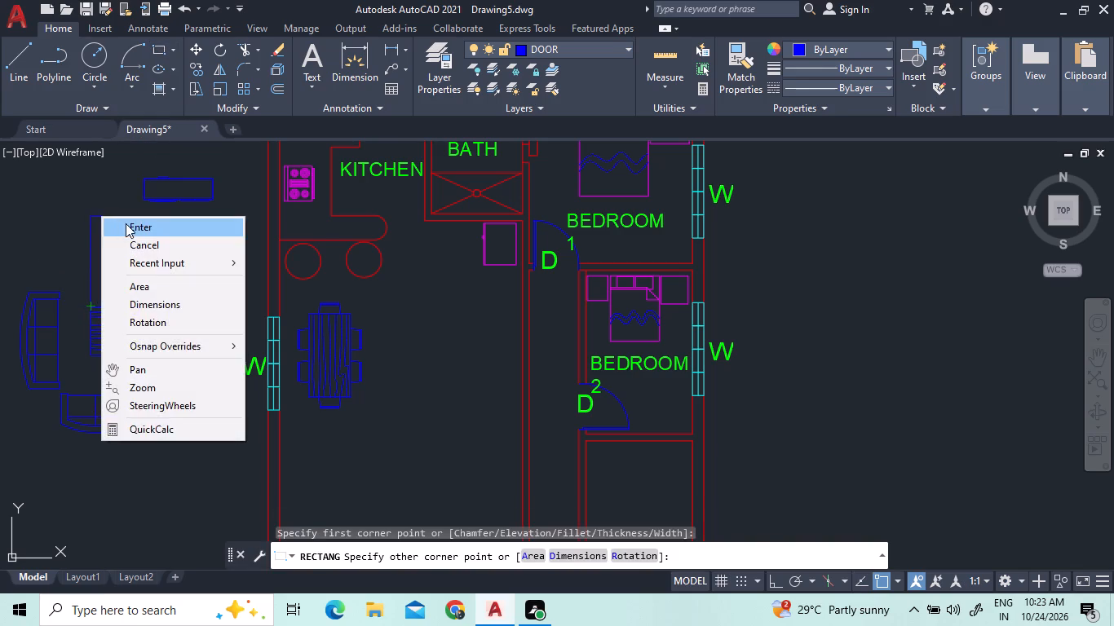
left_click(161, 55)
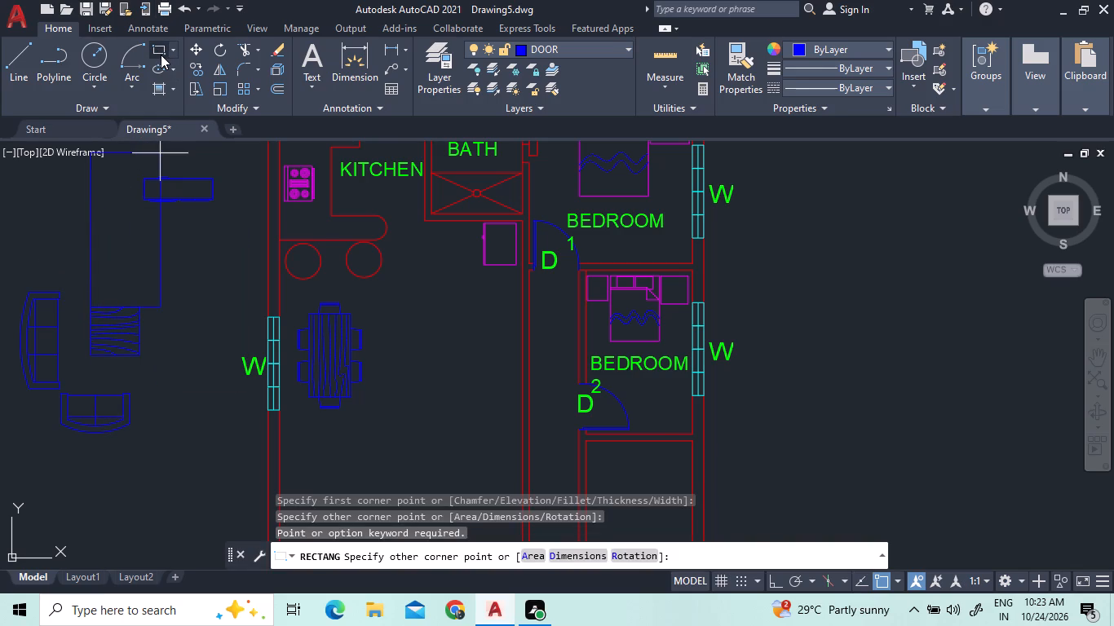
Draw a rectangle around the wood-grain table as a border, leaving a small margin on all four sides.
left_click(164, 48)
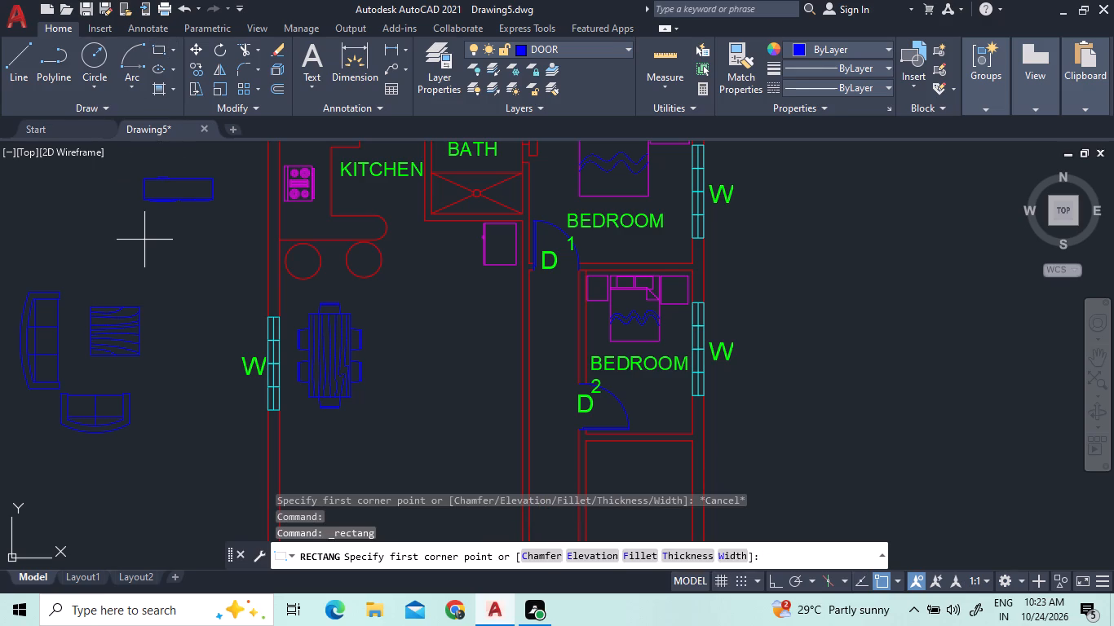
scroll(126, 358, "up", 2)
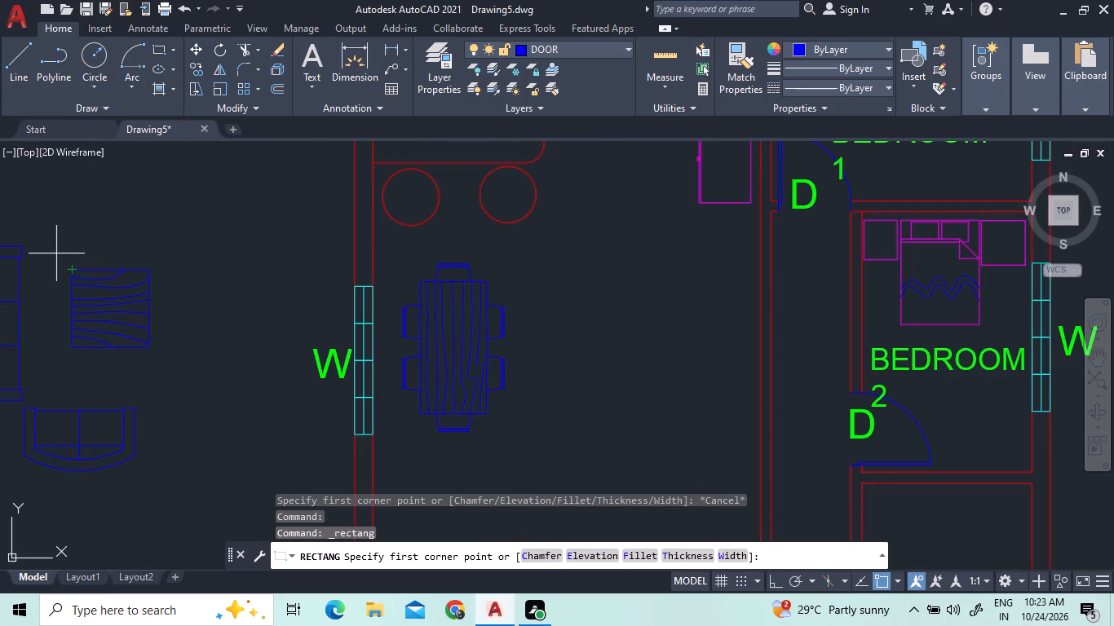
left_click(55, 253)
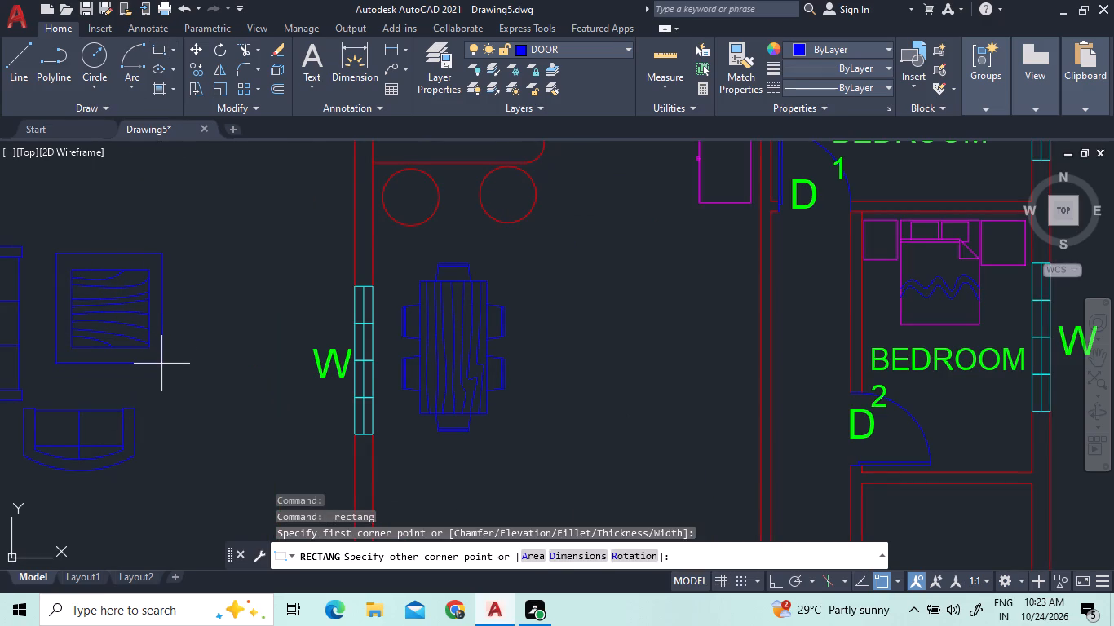
left_click(163, 369)
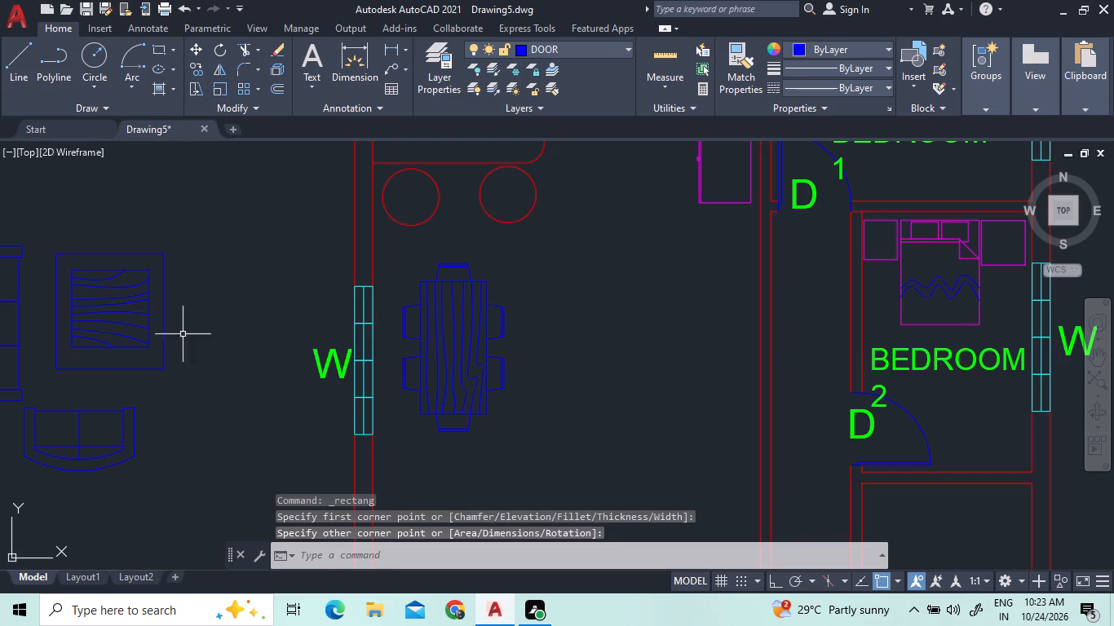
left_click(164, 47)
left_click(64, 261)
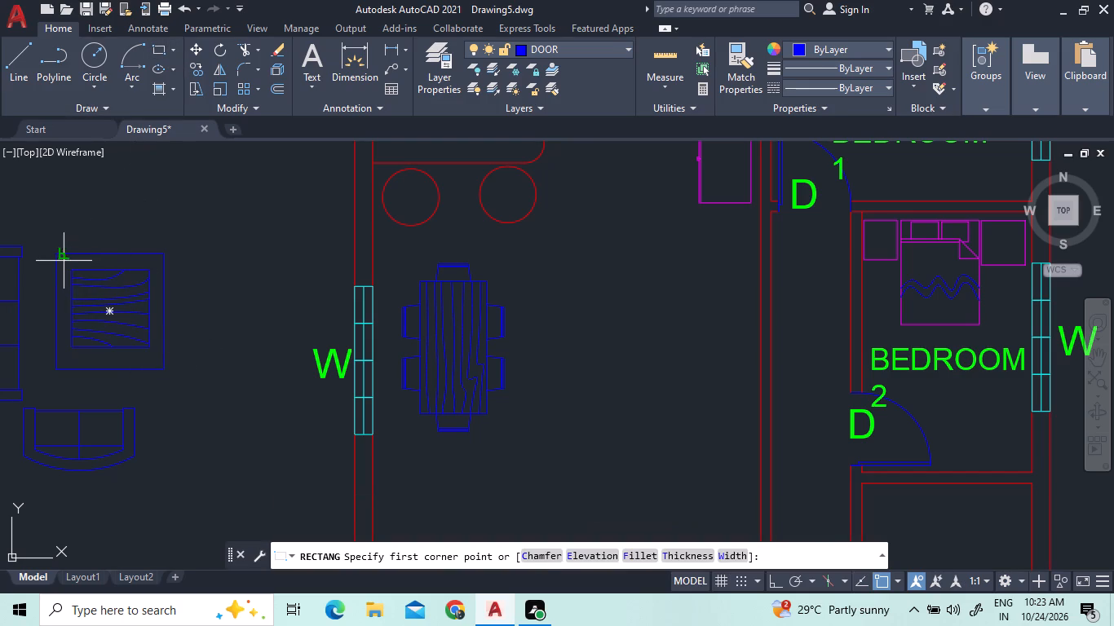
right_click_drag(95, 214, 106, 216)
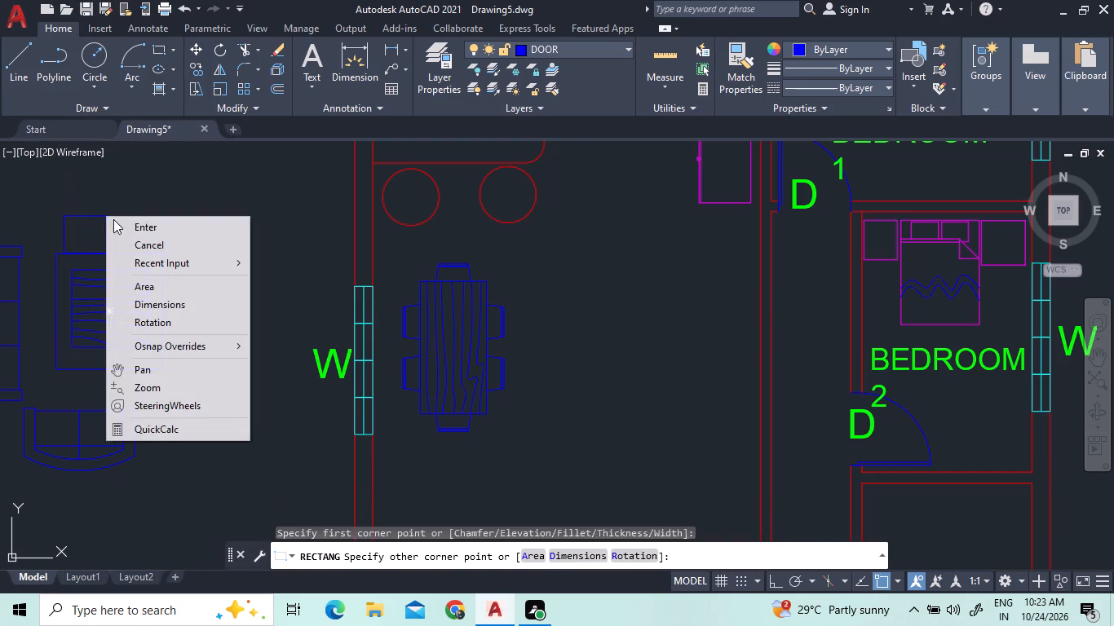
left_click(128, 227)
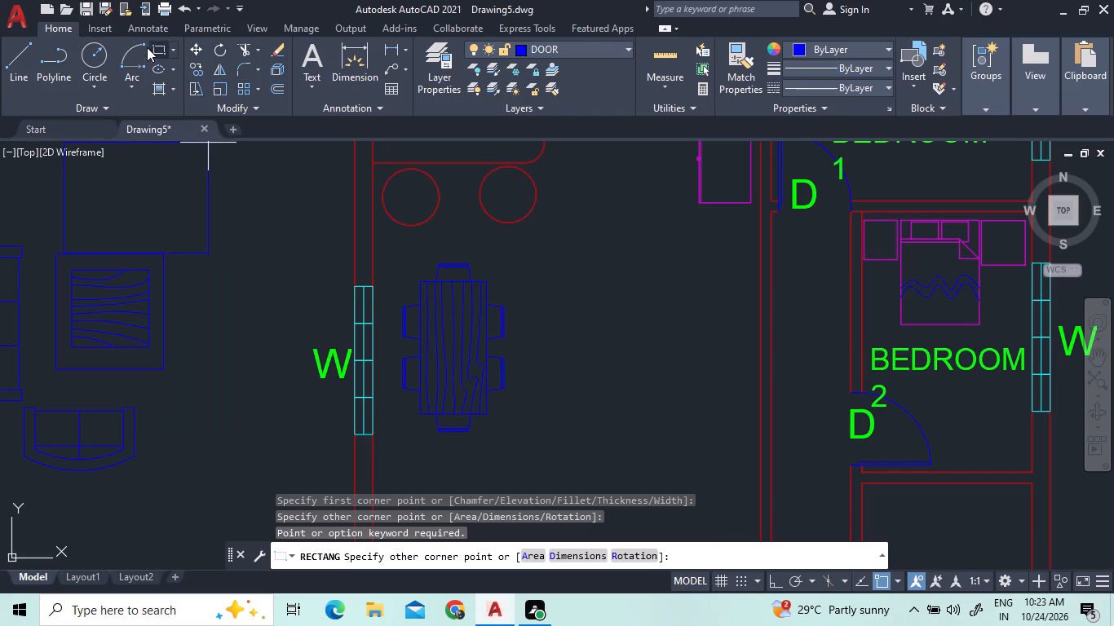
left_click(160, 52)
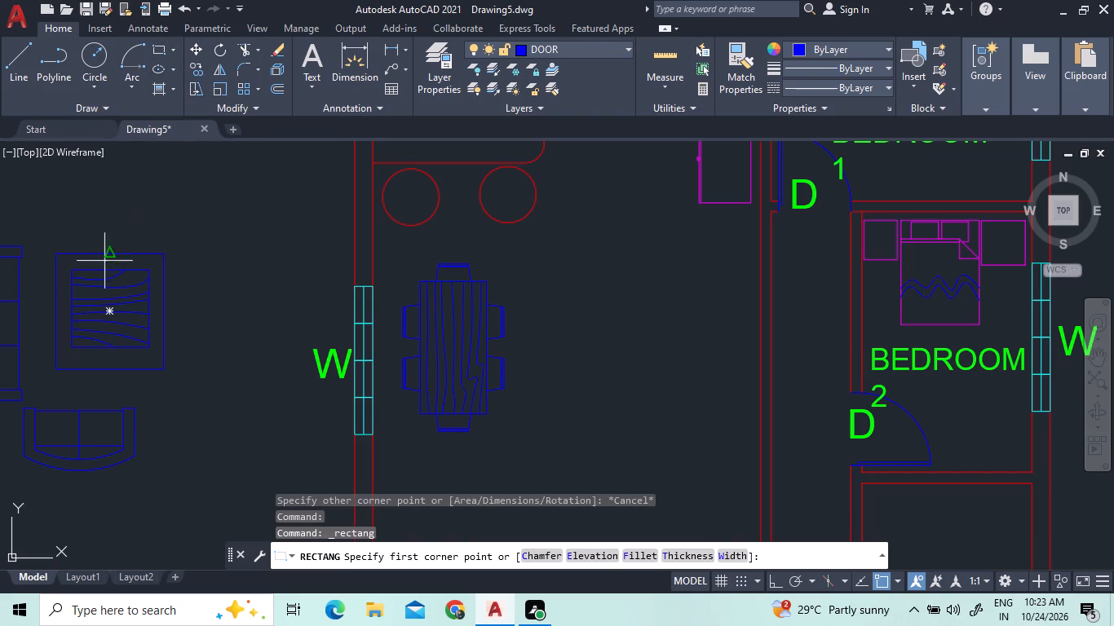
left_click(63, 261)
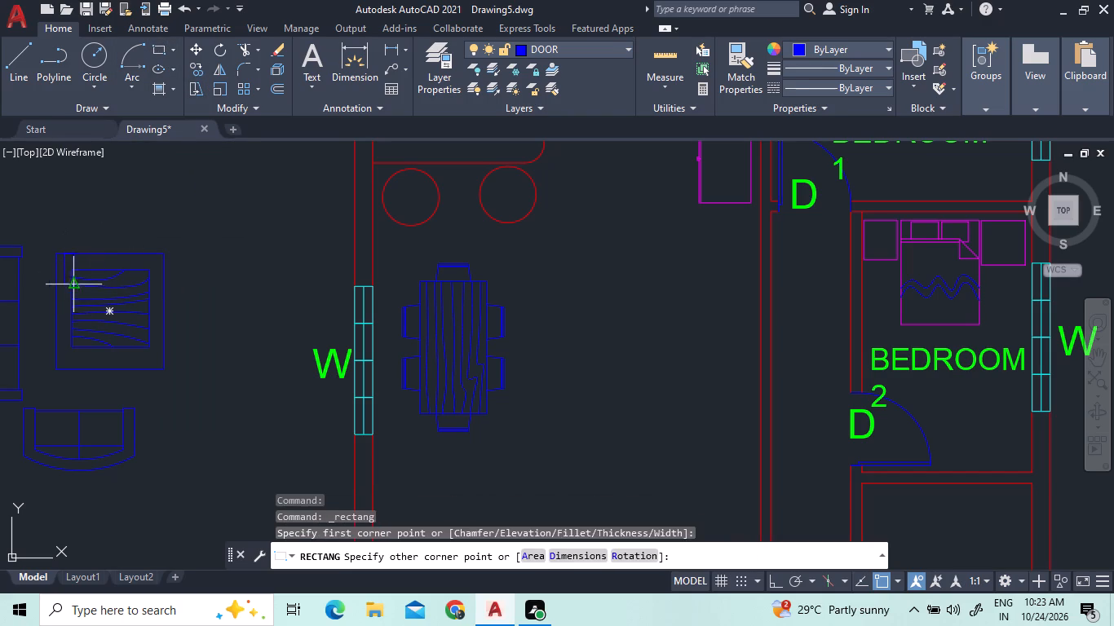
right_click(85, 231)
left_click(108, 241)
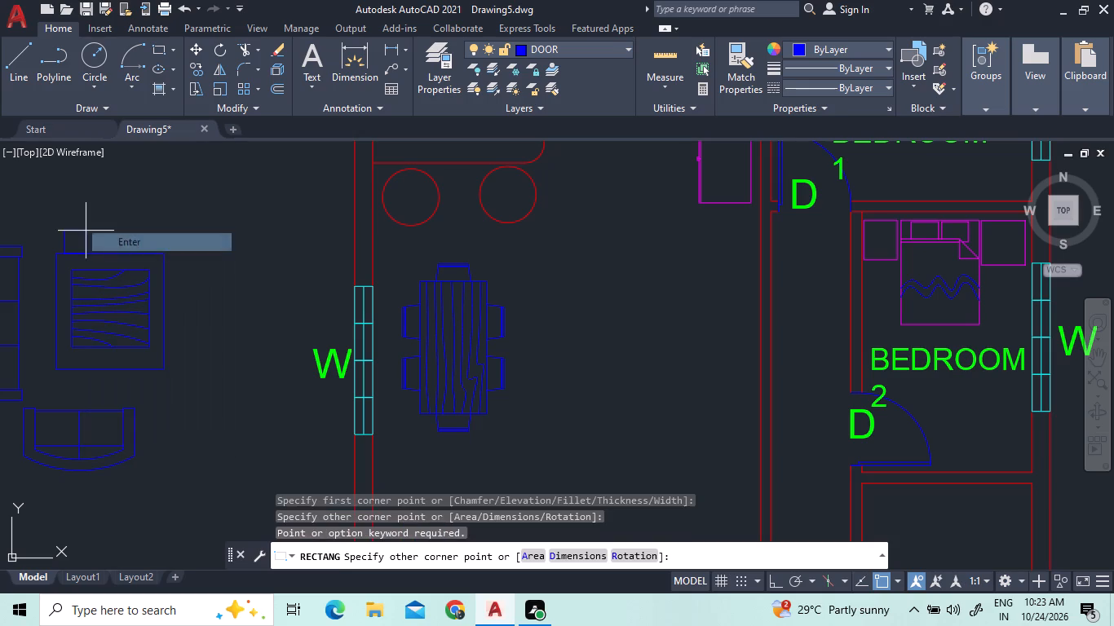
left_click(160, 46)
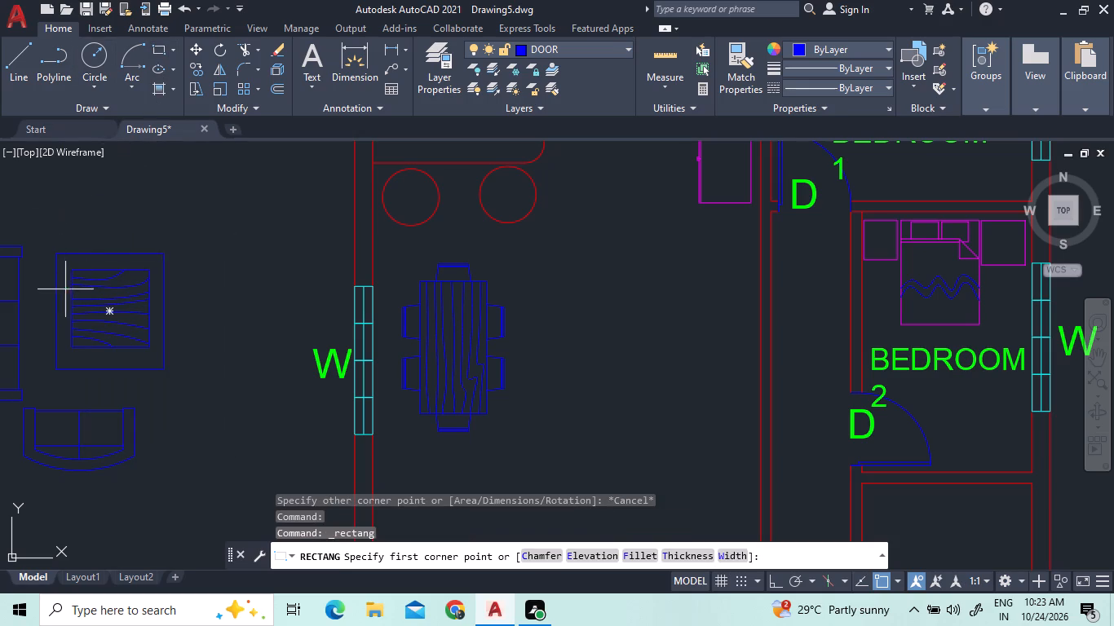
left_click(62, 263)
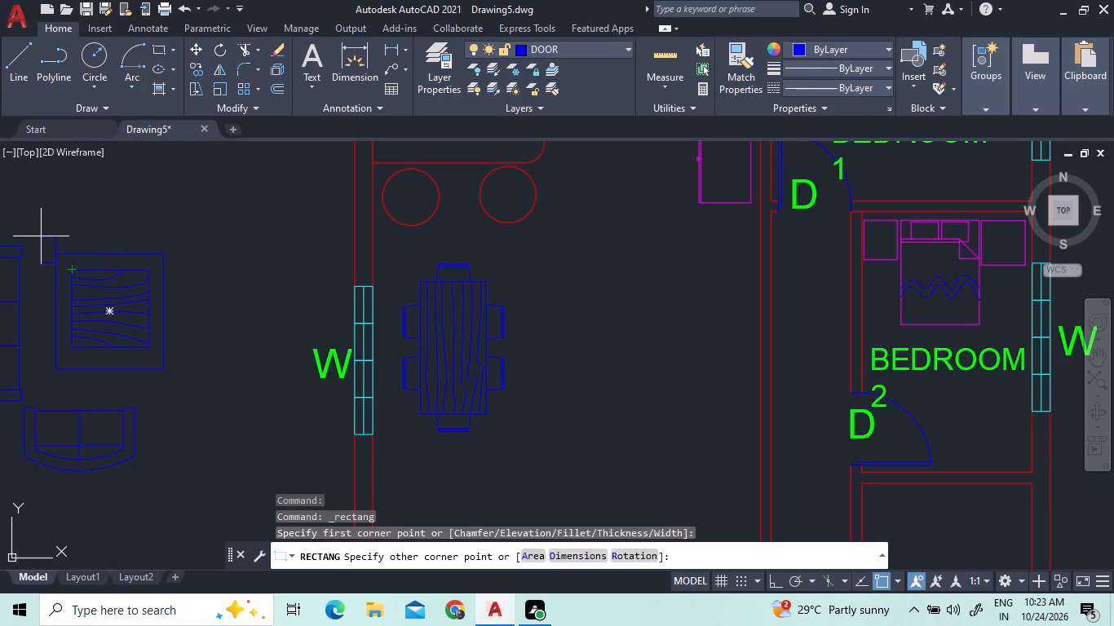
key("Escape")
Scale up the three-seat sofa freehand from its southwest corner so it extends north past the wood-grain table's border.
scroll(161, 342, "down", 2)
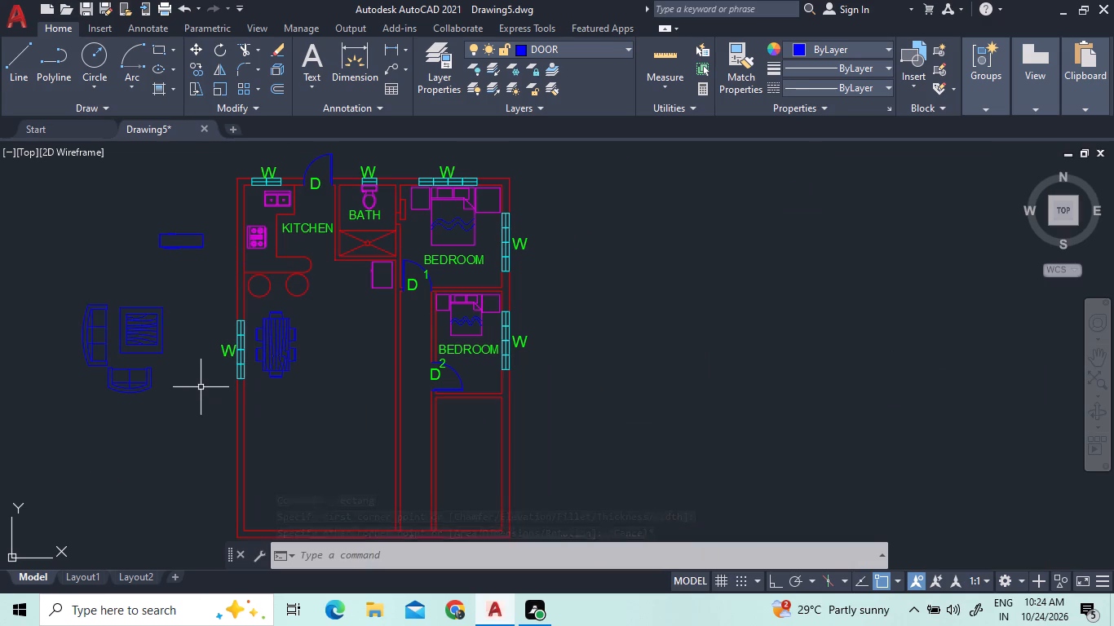
left_click(99, 303)
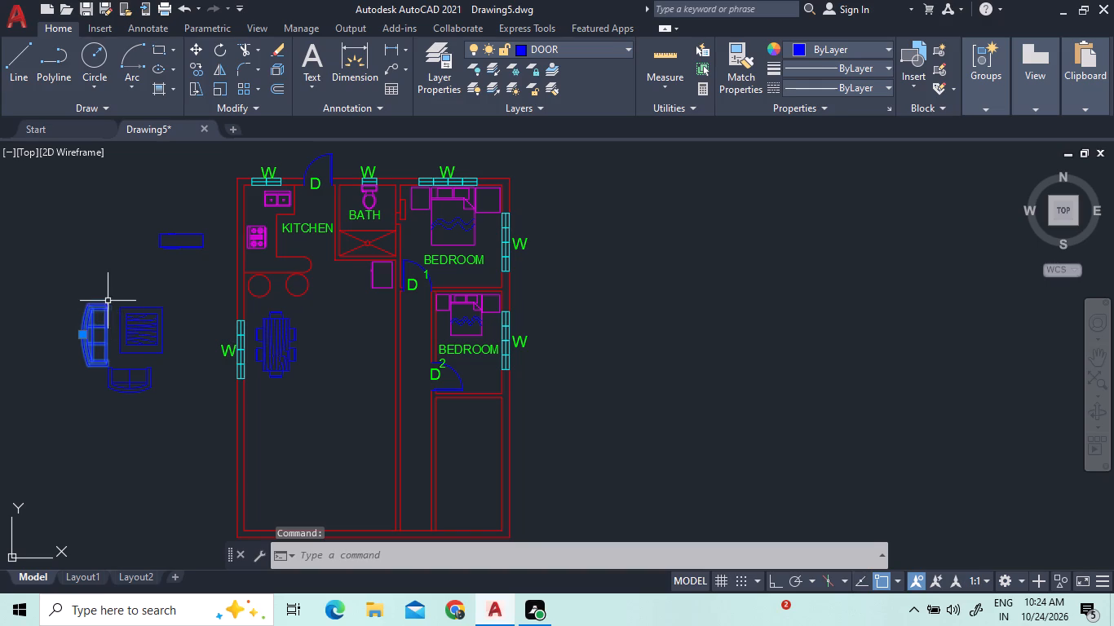
right_click(130, 284)
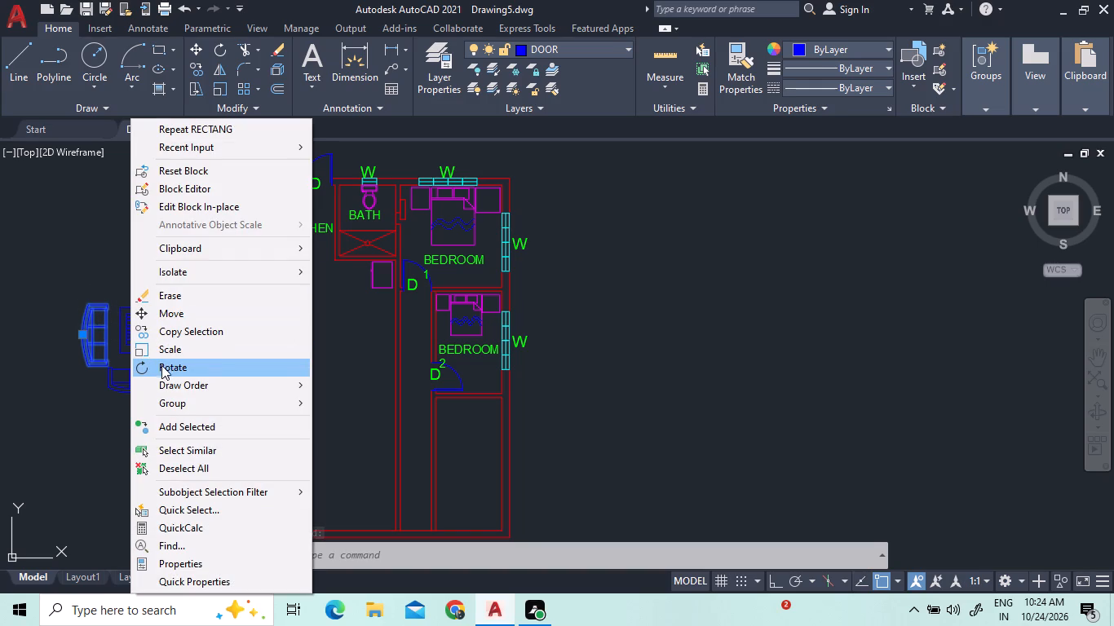
left_click(166, 355)
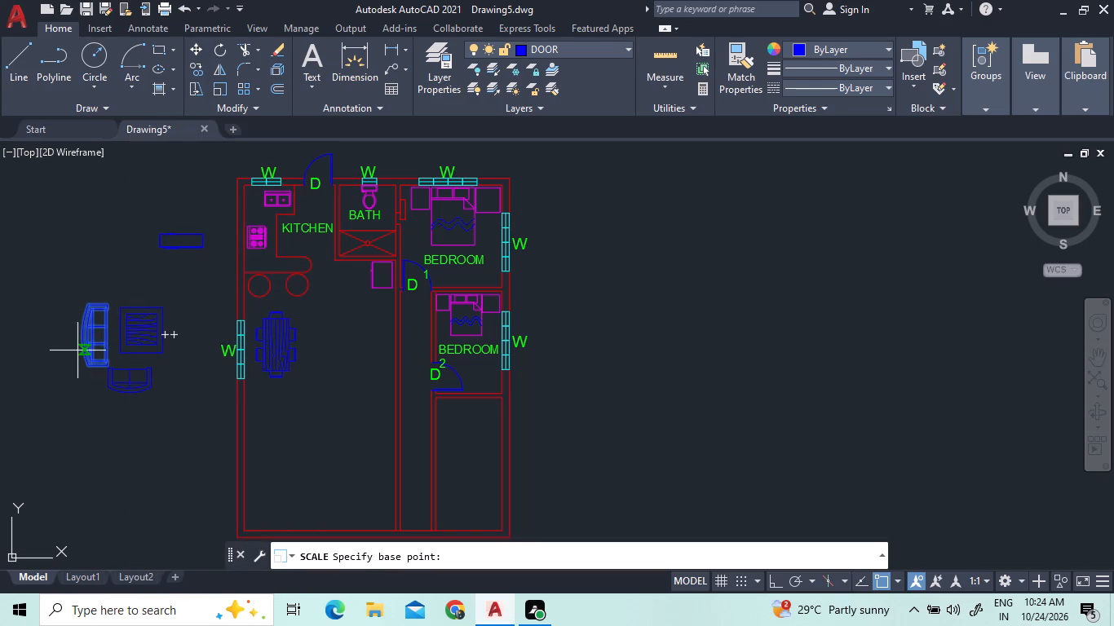
scroll(99, 373, "up", 1)
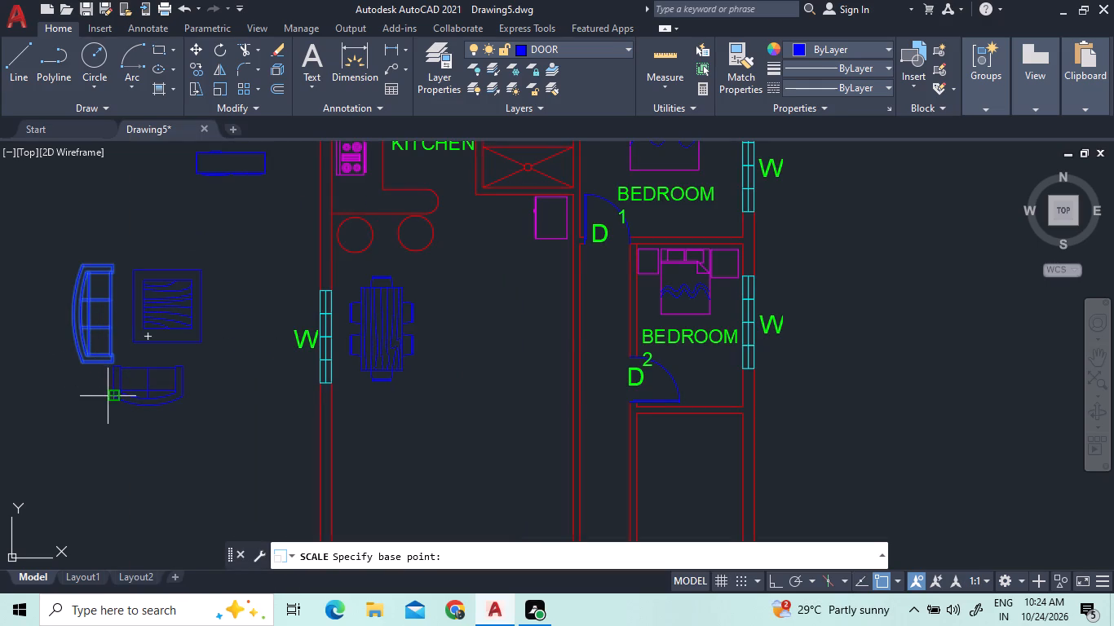
left_click(83, 359)
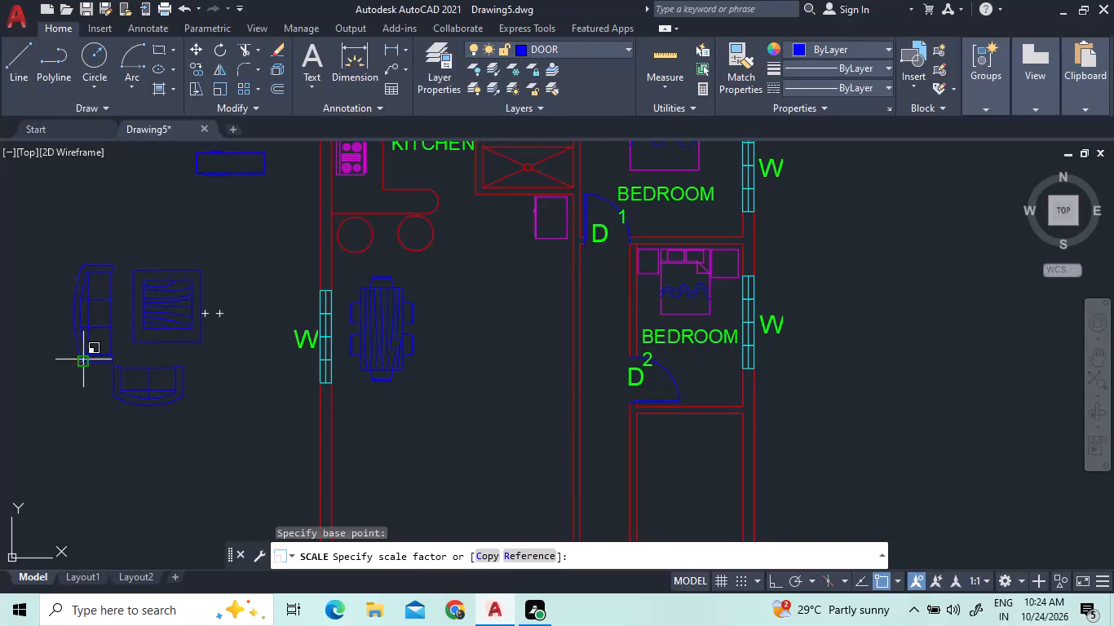
left_click(61, 432)
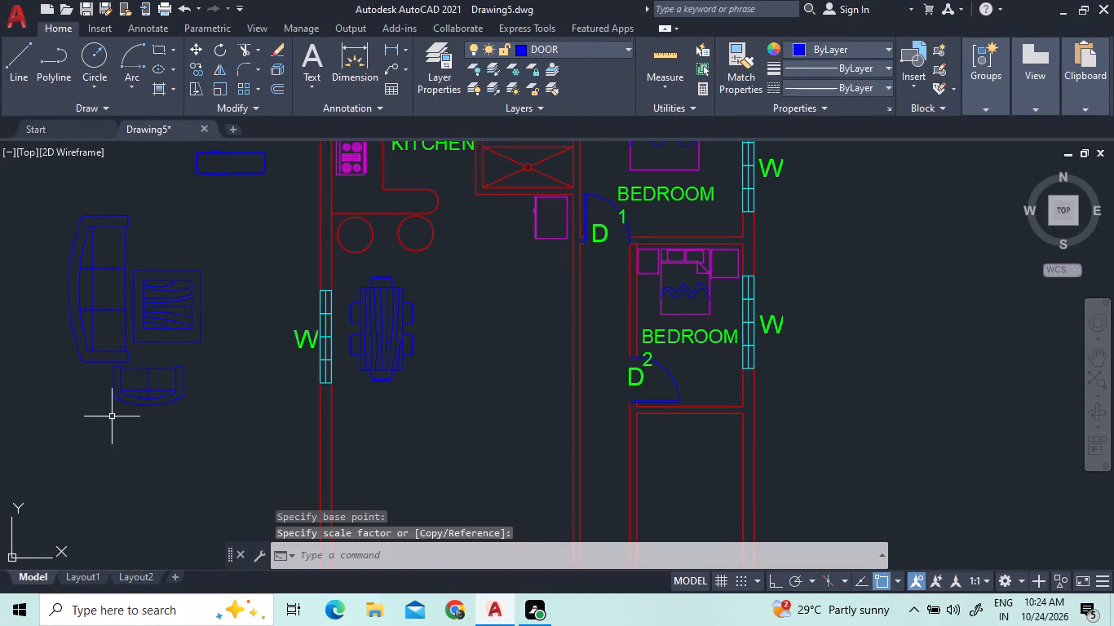
Scale up the two-seat sofa freehand from its southwest corner so it becomes wider than the wood-grain table's border.
left_click(220, 407)
left_click(115, 372)
right_click(115, 377)
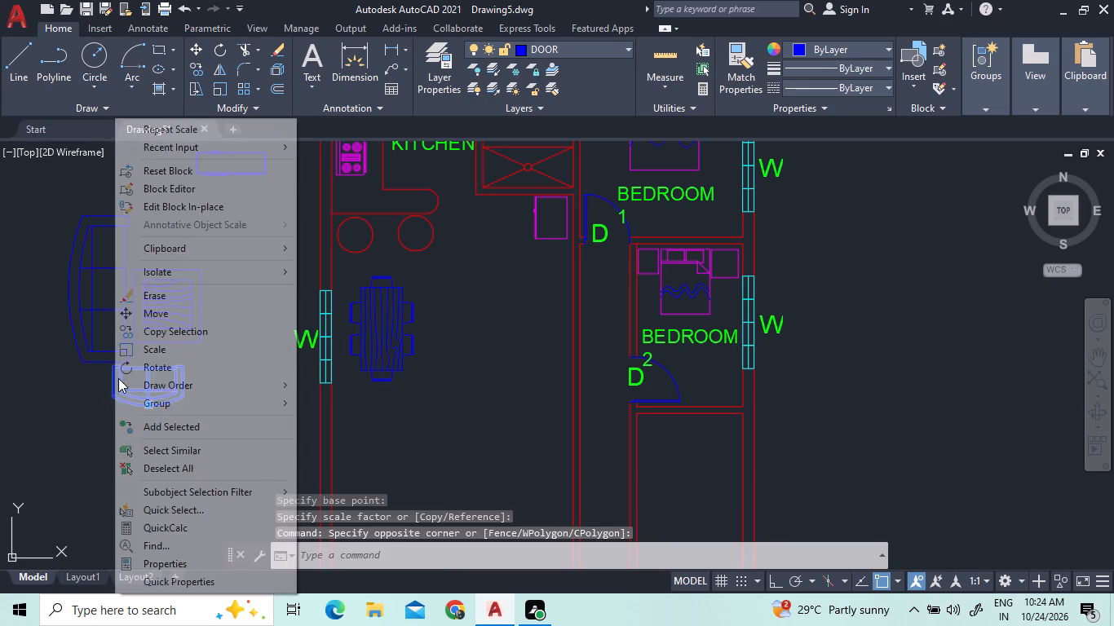
left_click(153, 346)
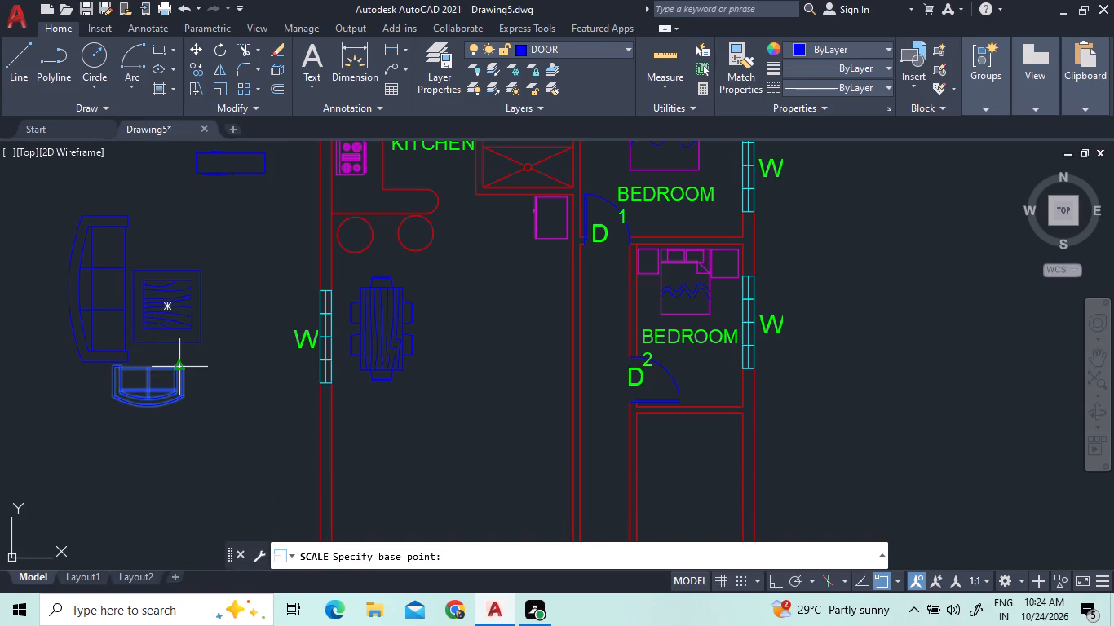
left_click(112, 393)
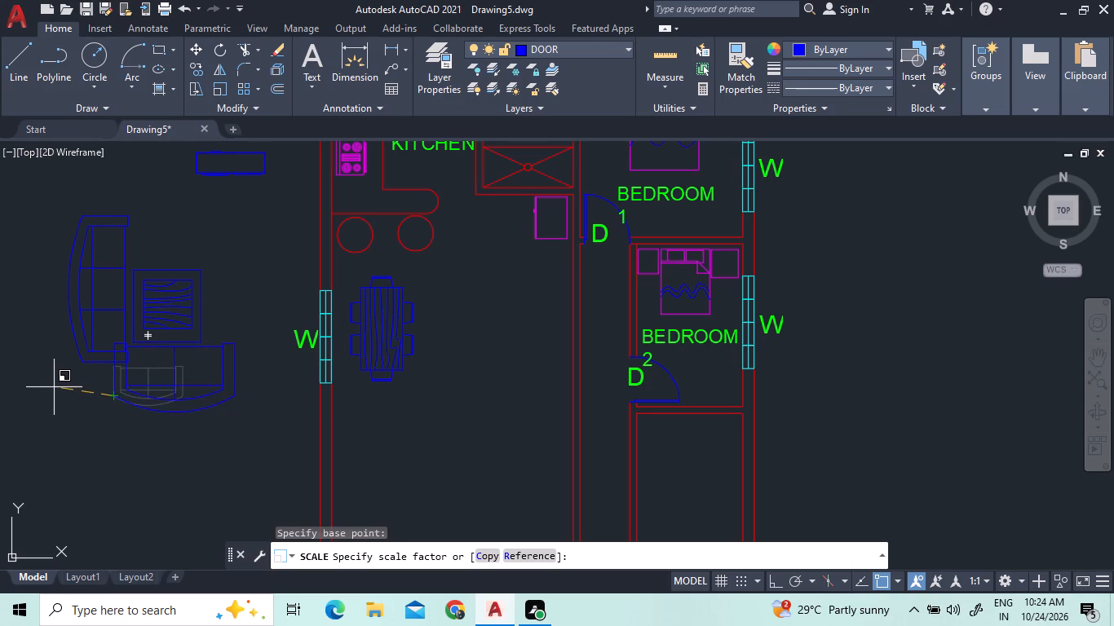
left_click(54, 387)
Move the enlarged two-seat sofa southeast, clear of the three-seat sofa and the wood-grain table's border.
left_click(206, 414)
left_click(184, 397)
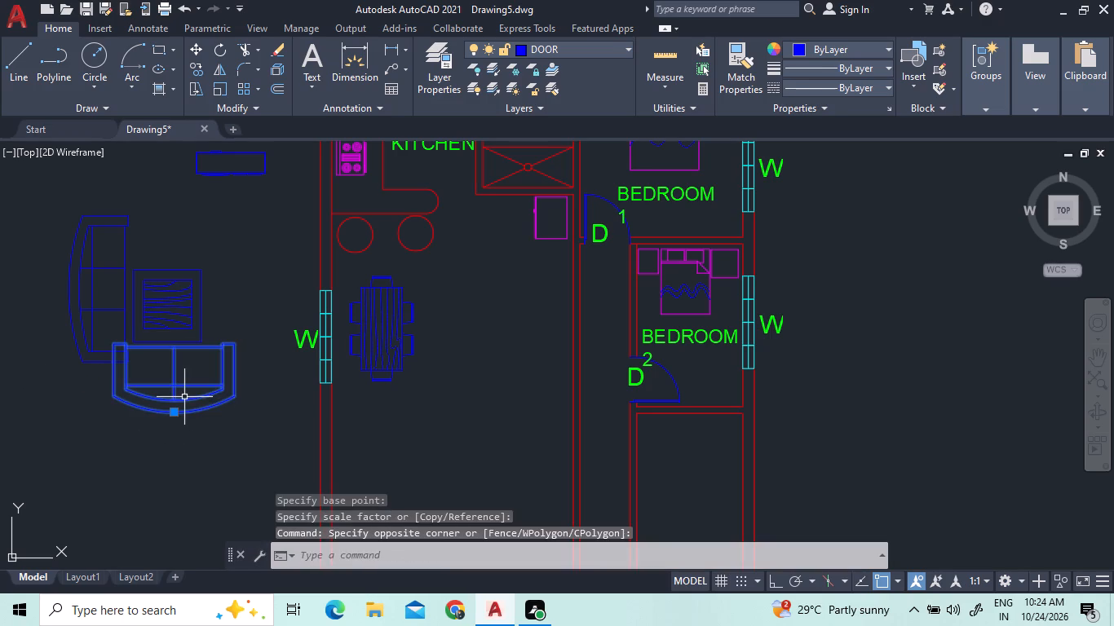
right_click(184, 397)
left_click(269, 308)
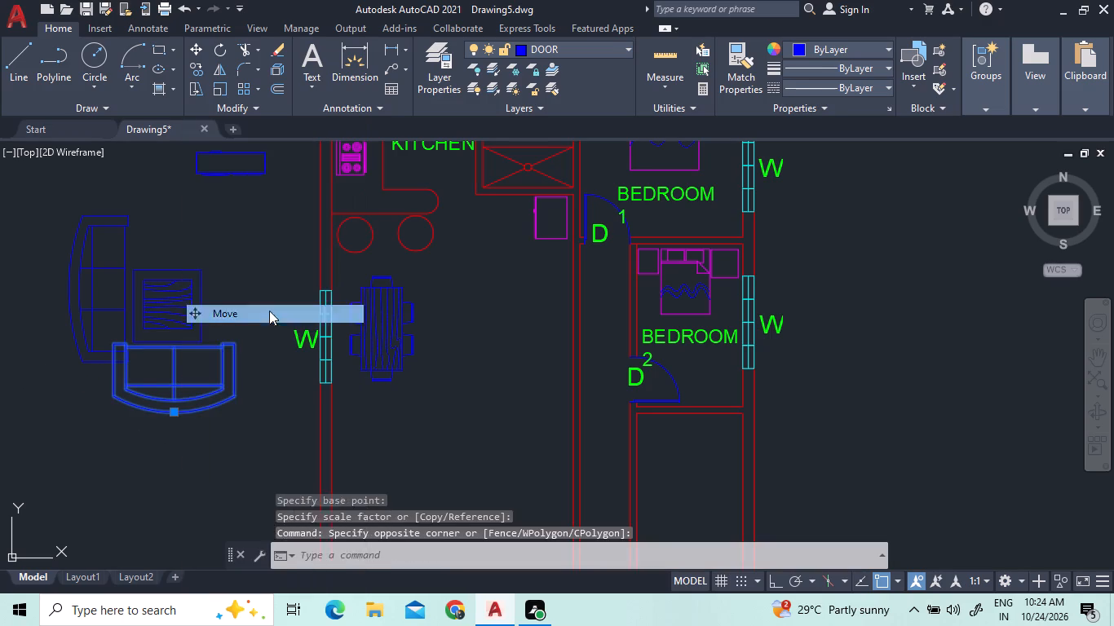
left_click(171, 386)
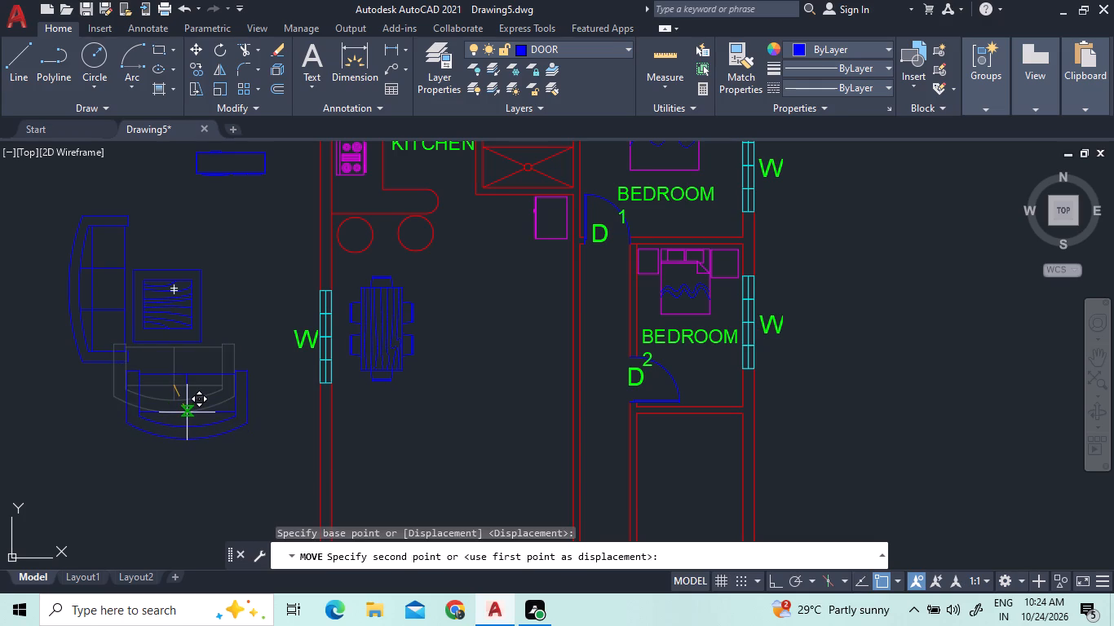
left_click(187, 412)
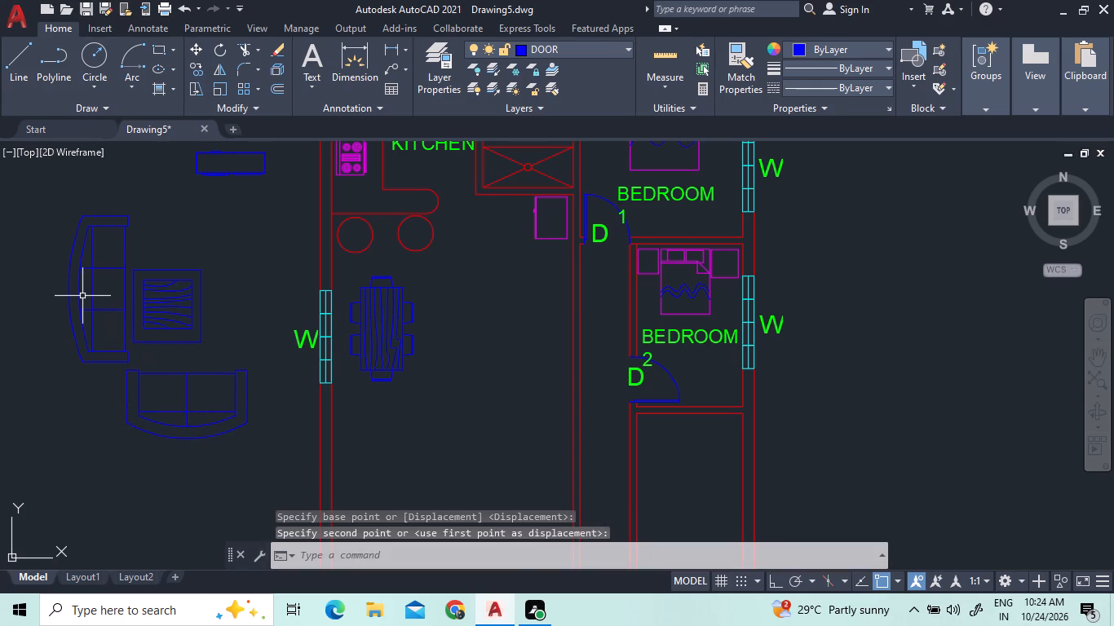
Move the three-seat sofa slightly west to widen its gap from the bordered wood-grain table.
left_click(82, 296)
left_click(74, 281)
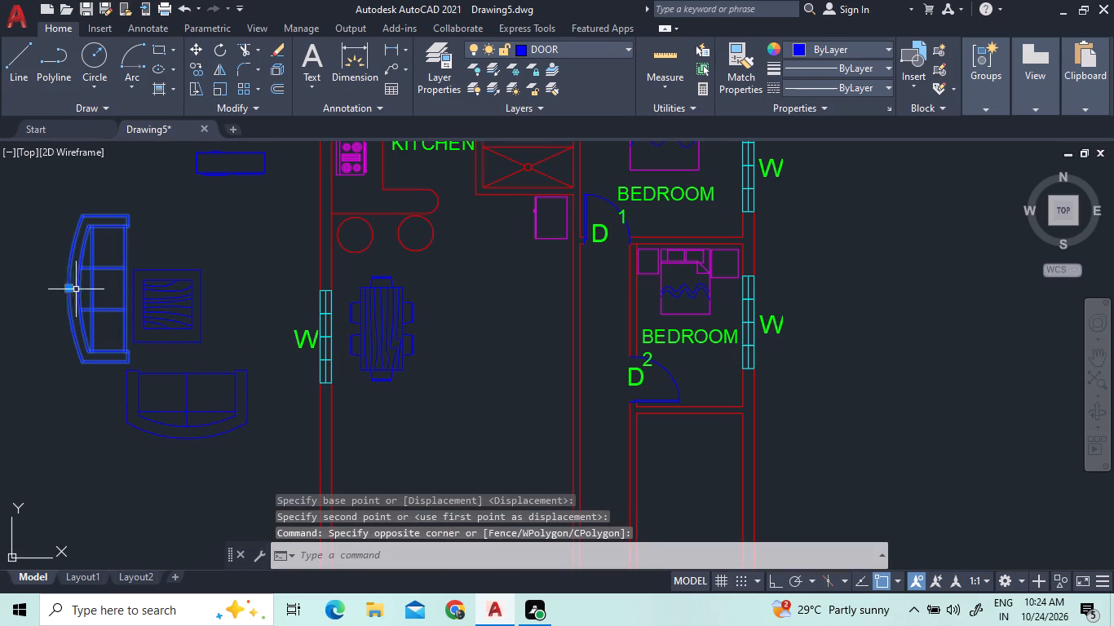
right_click(96, 306)
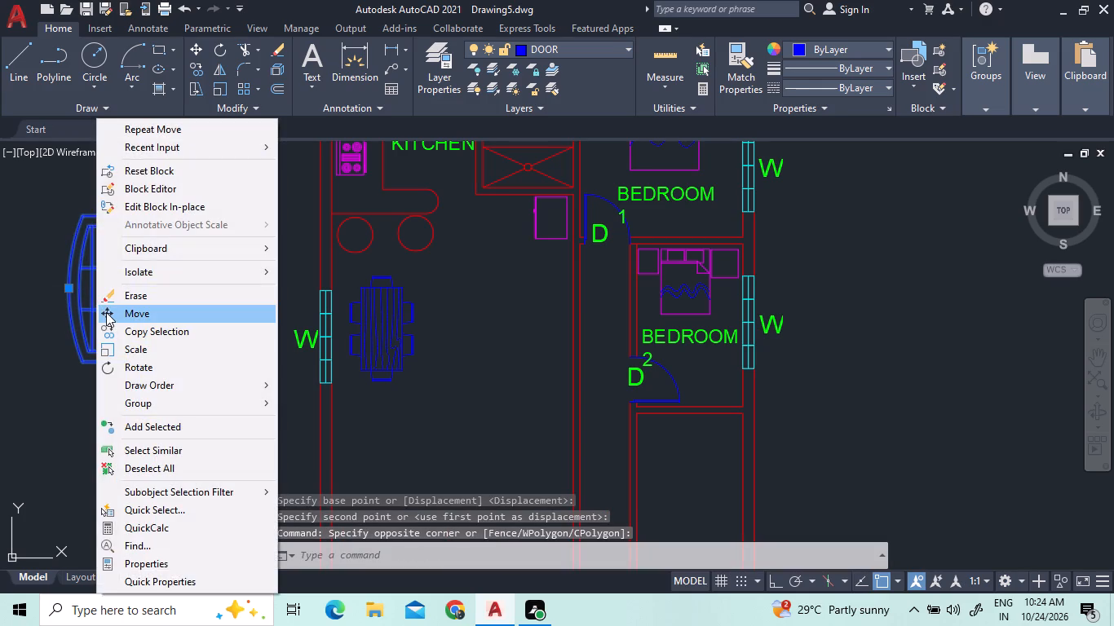
left_click(106, 312)
scroll(94, 294, "up", 1)
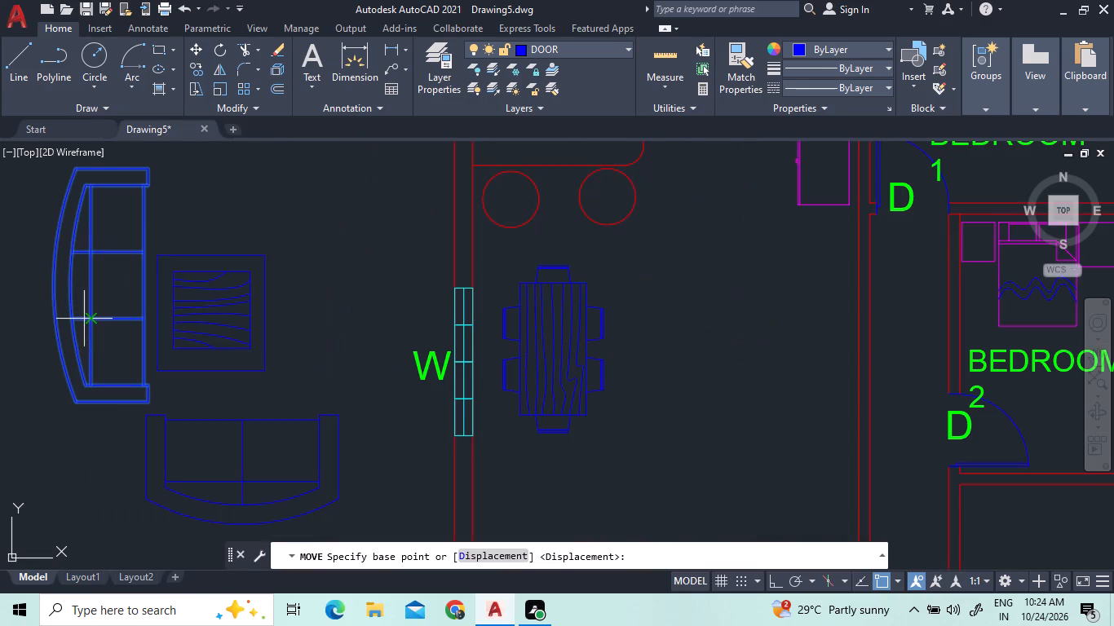
left_click(93, 318)
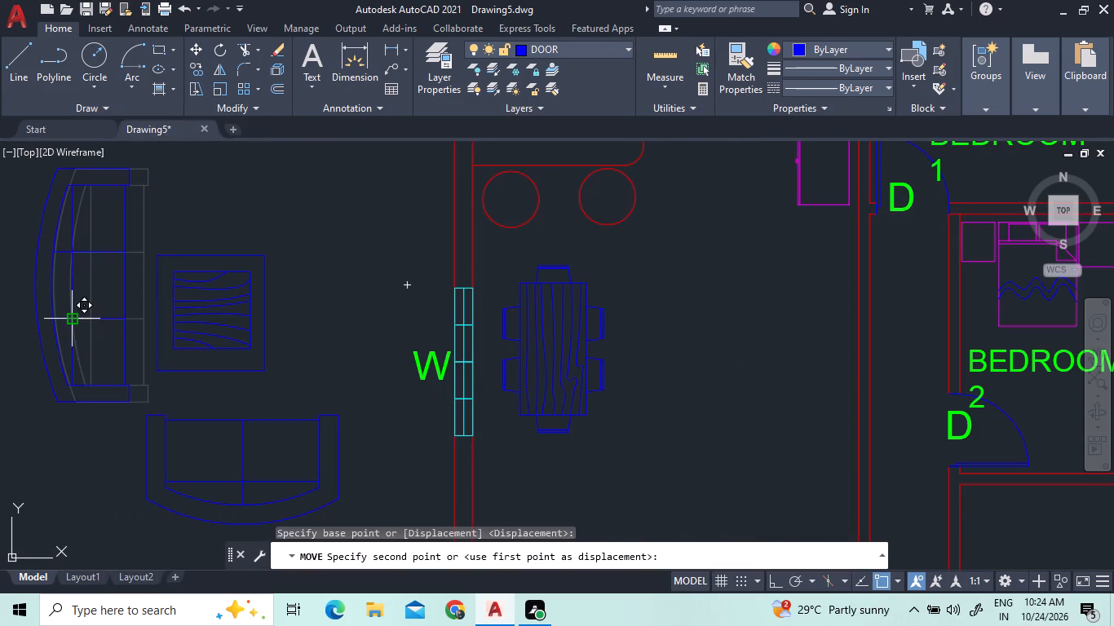
left_click(62, 316)
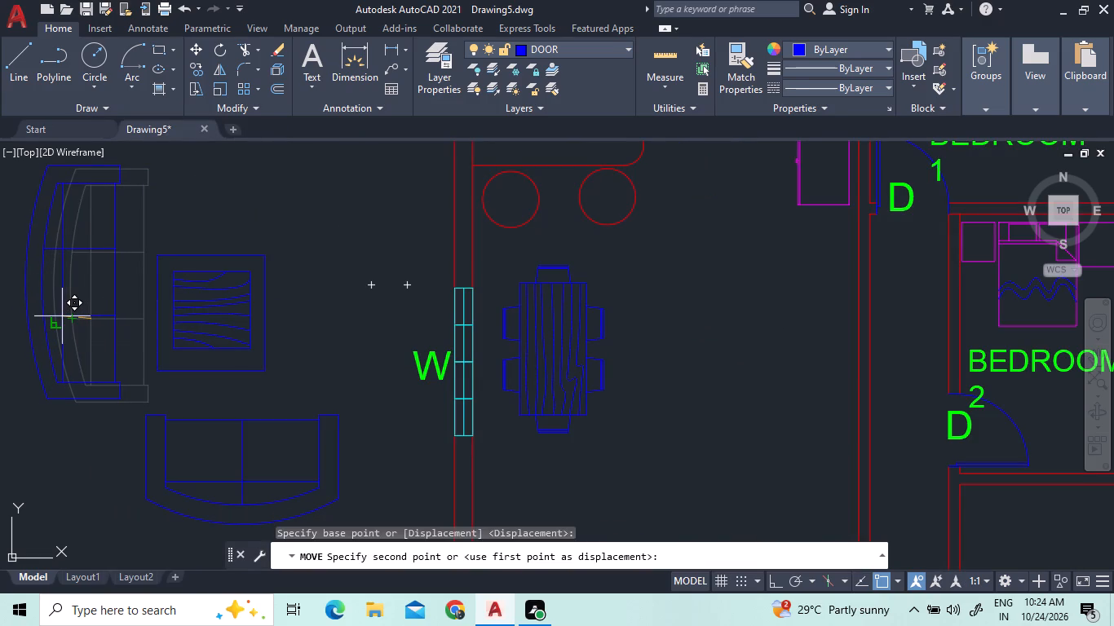
Move the two-seat sofa about 0.3 units west, below the bordered wood-grain table.
scroll(232, 368, "down", 1)
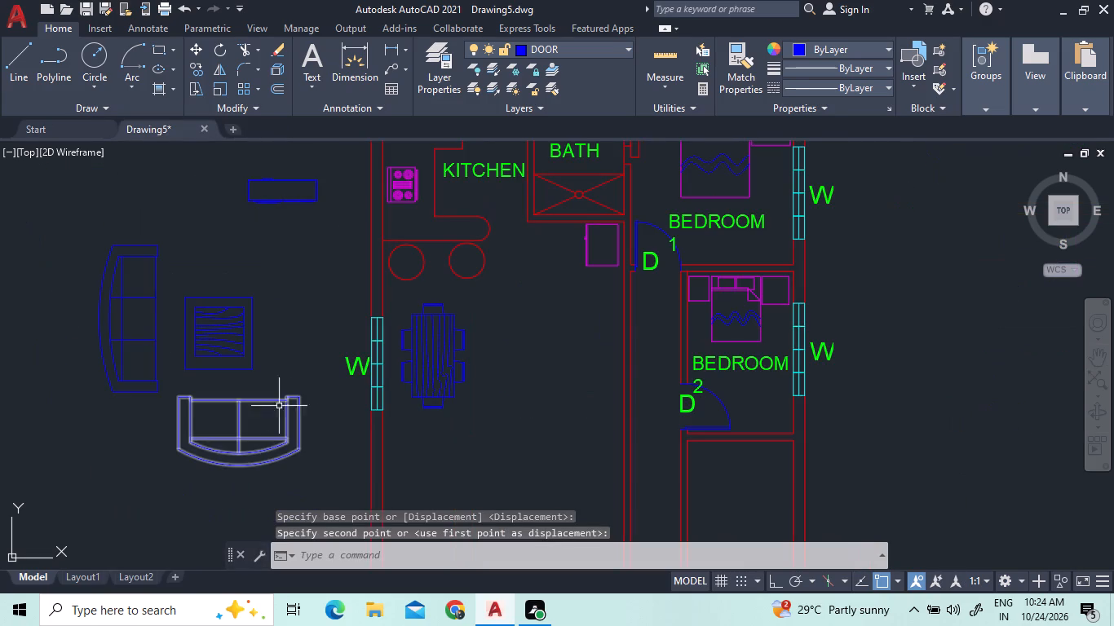
left_click_drag(254, 433, 246, 433)
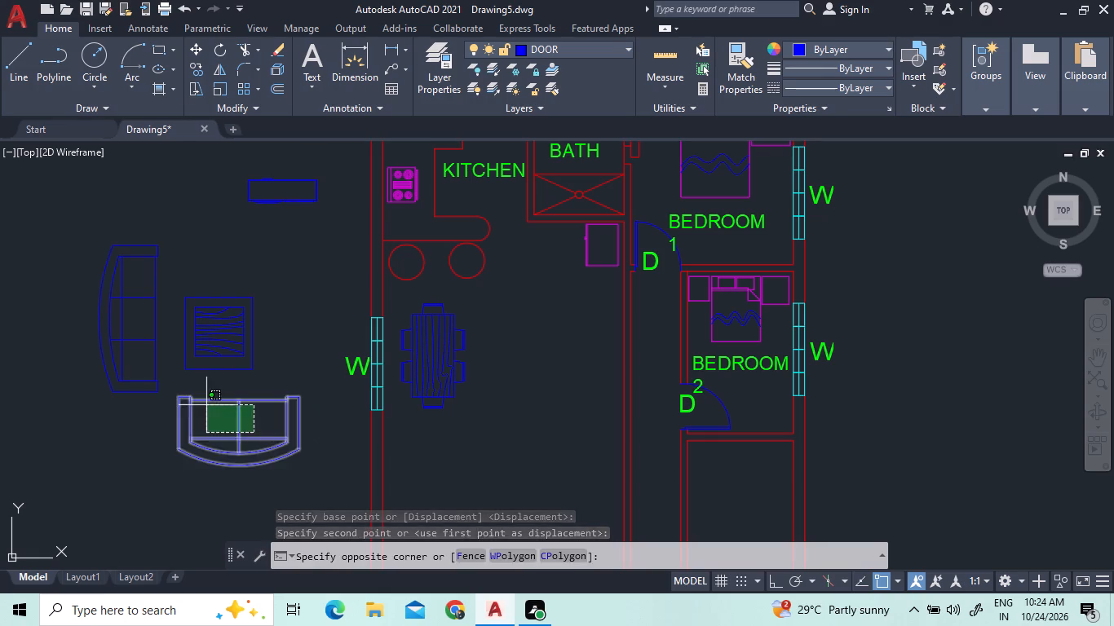
left_click(206, 405)
scroll(183, 409, "up", 1)
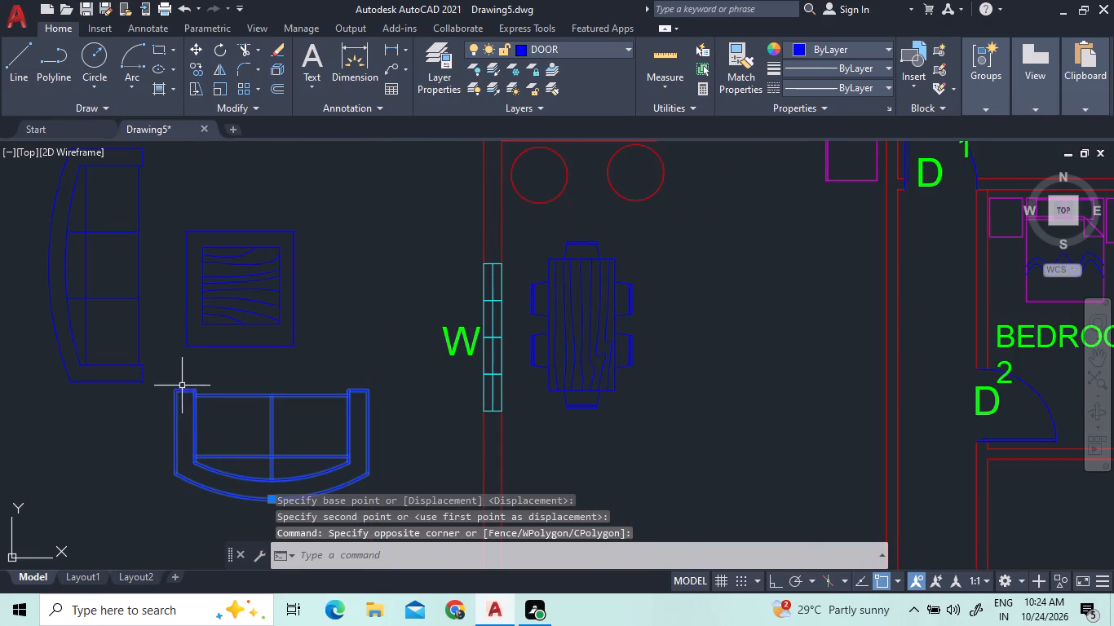
right_click(183, 386)
left_click(232, 318)
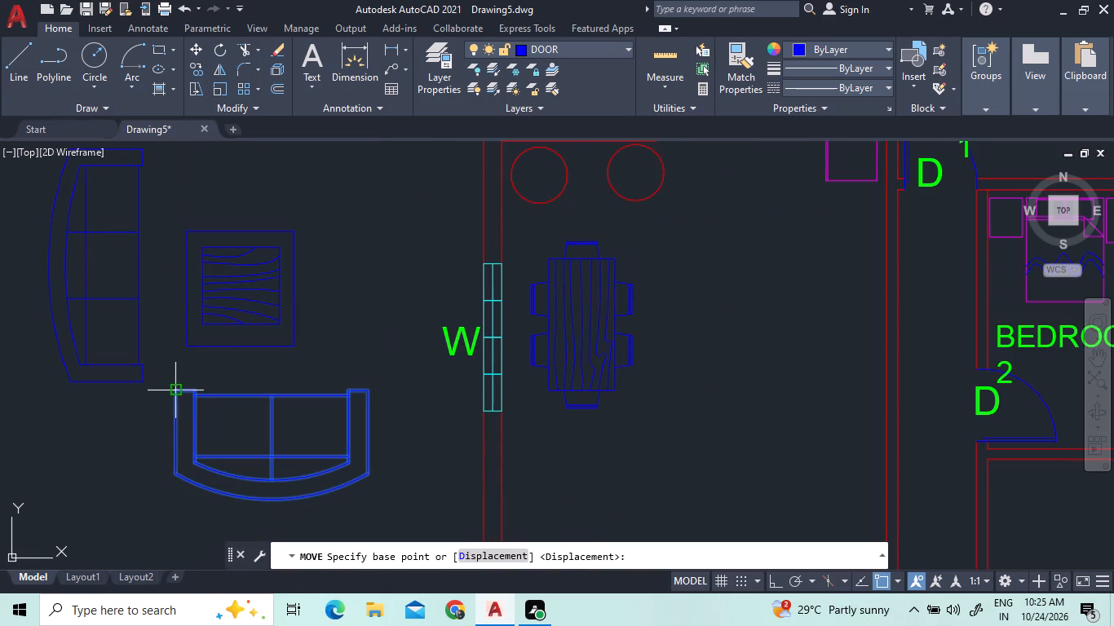
left_click(173, 390)
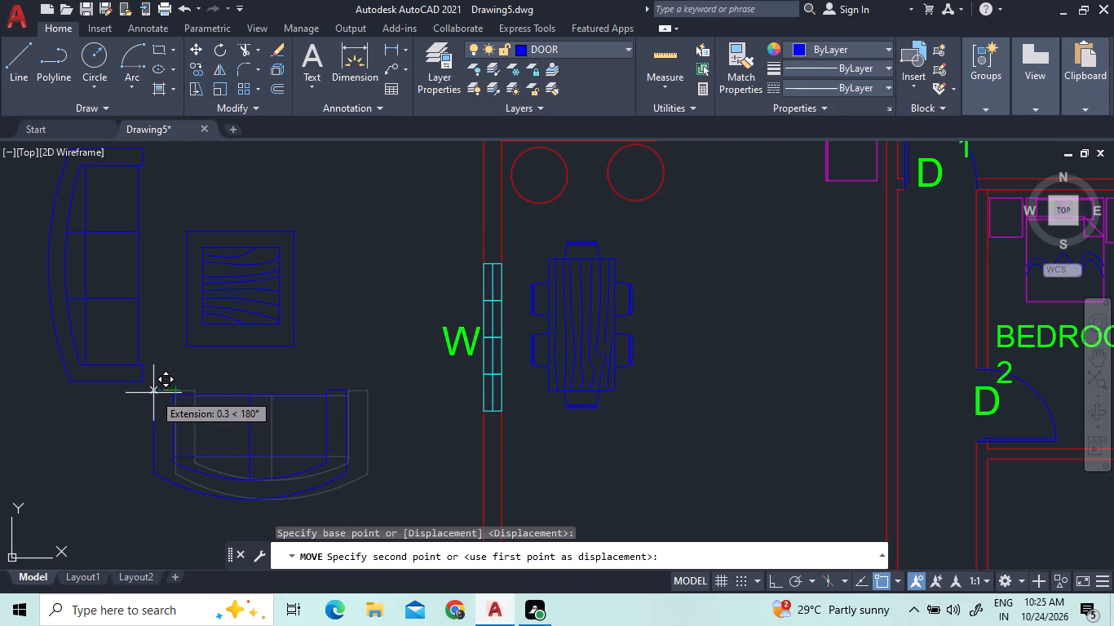
left_click(153, 393)
Copy both sofas and the bordered table into the open living area south of the dining table.
left_click(293, 417)
left_click(91, 249)
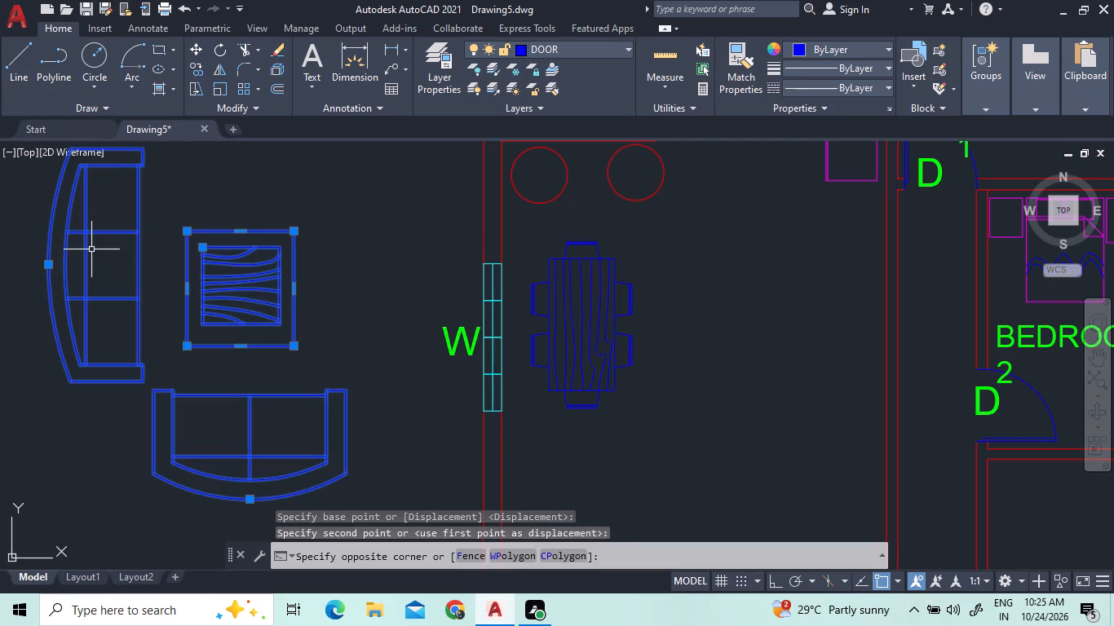
right_click(100, 253)
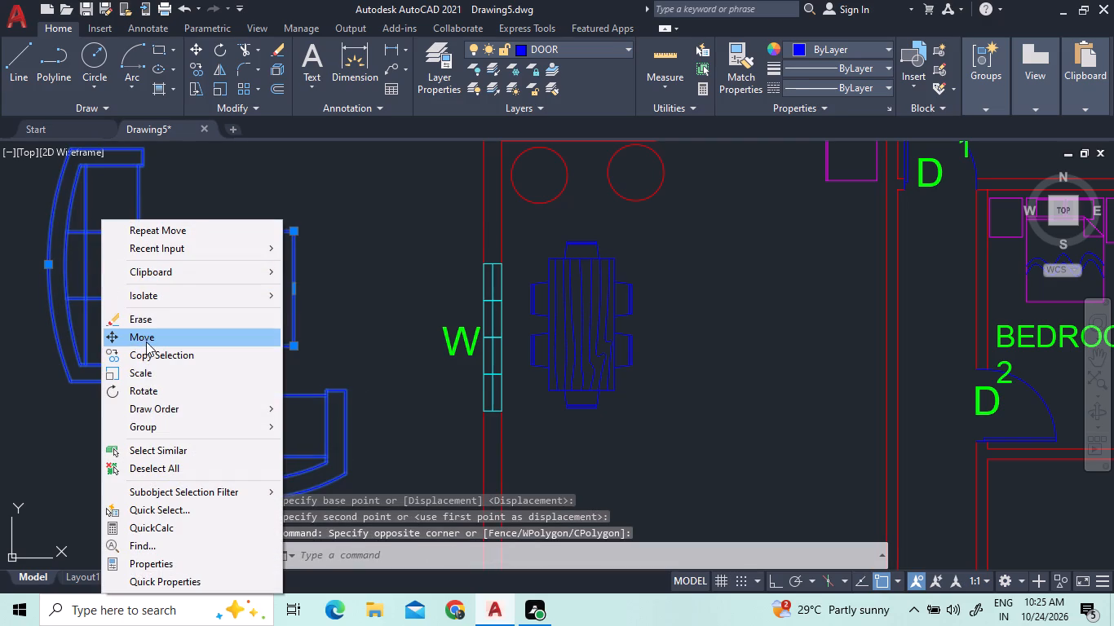
left_click(147, 349)
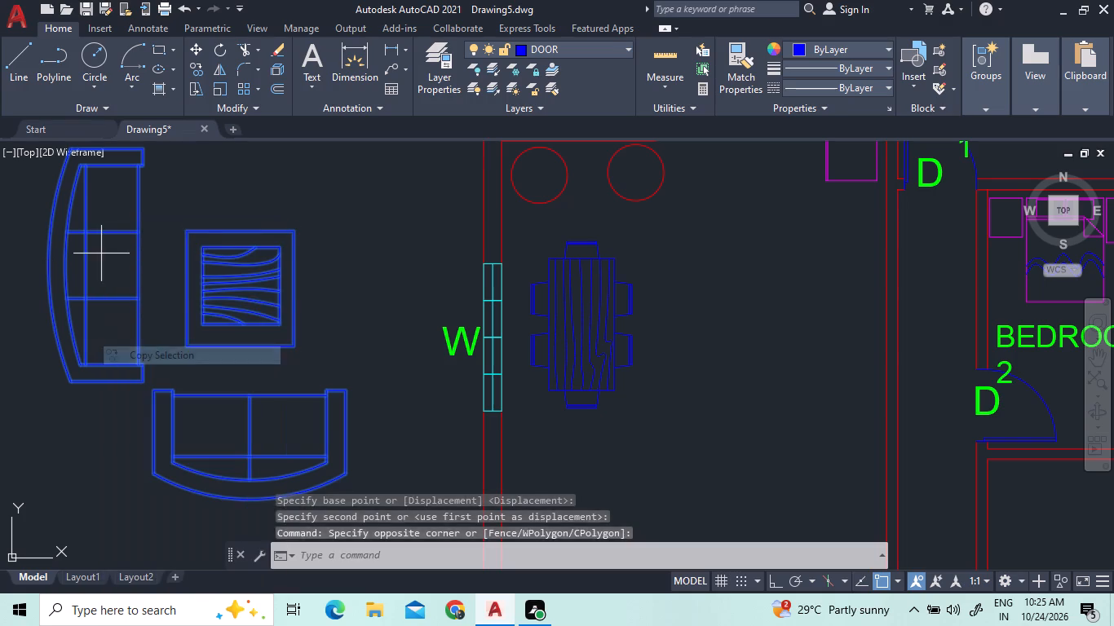
left_click(241, 286)
scroll(206, 273, "down", 3)
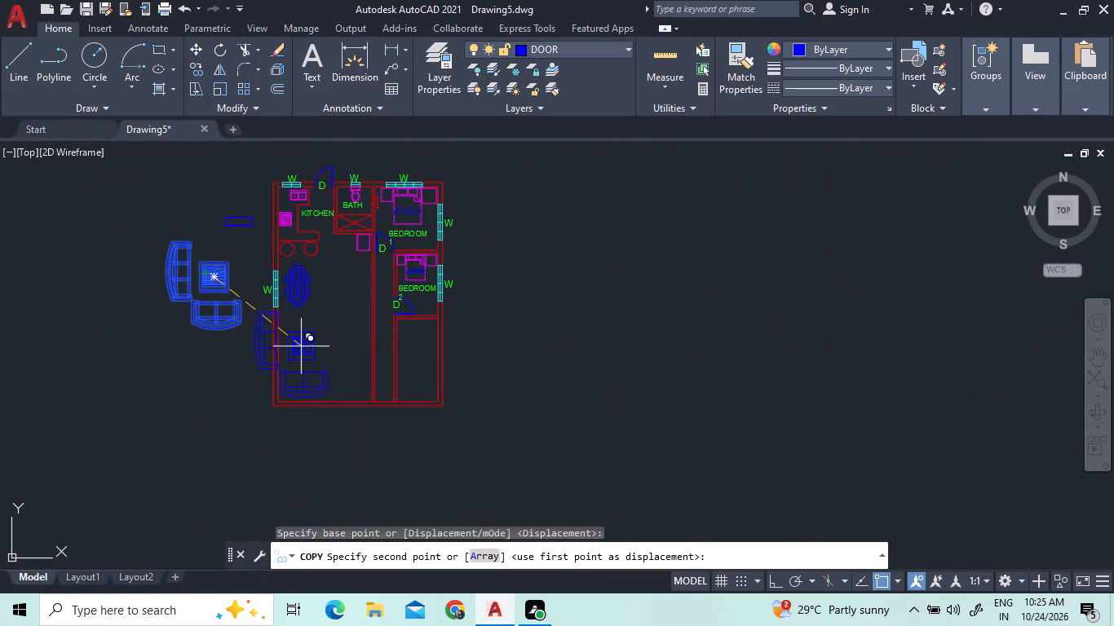
scroll(334, 349, "up", 2)
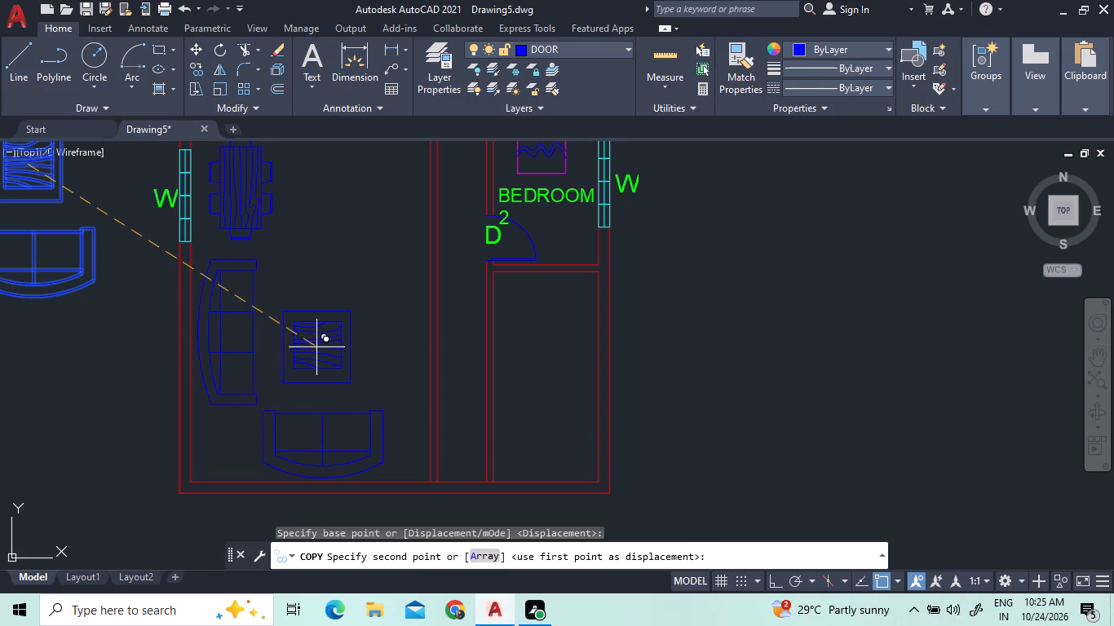
left_click(316, 347)
right_click(46, 303)
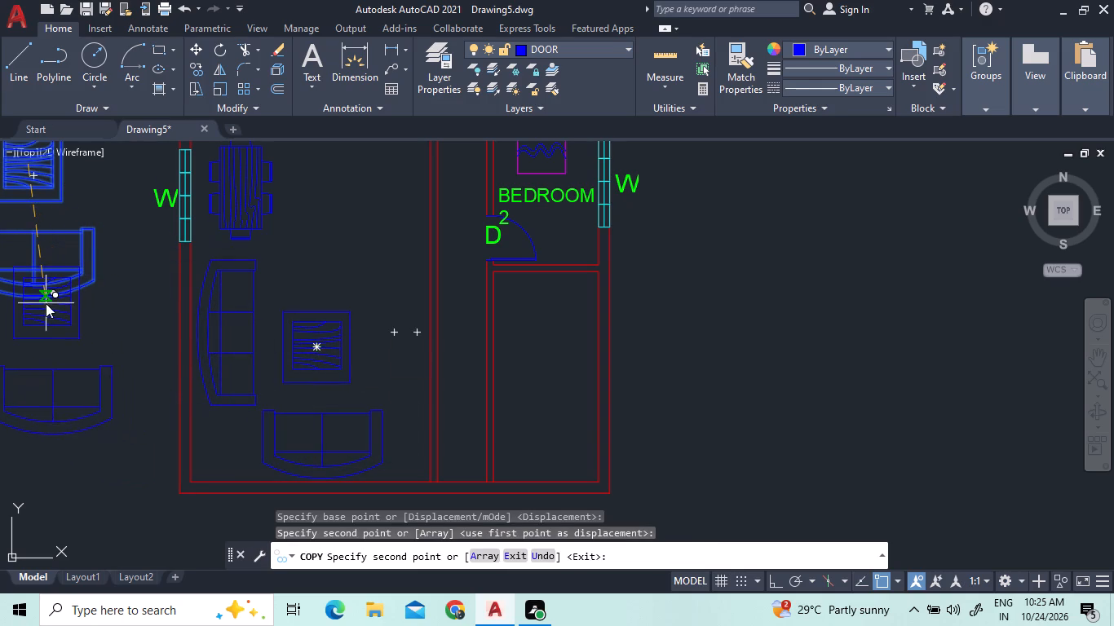
left_click(55, 314)
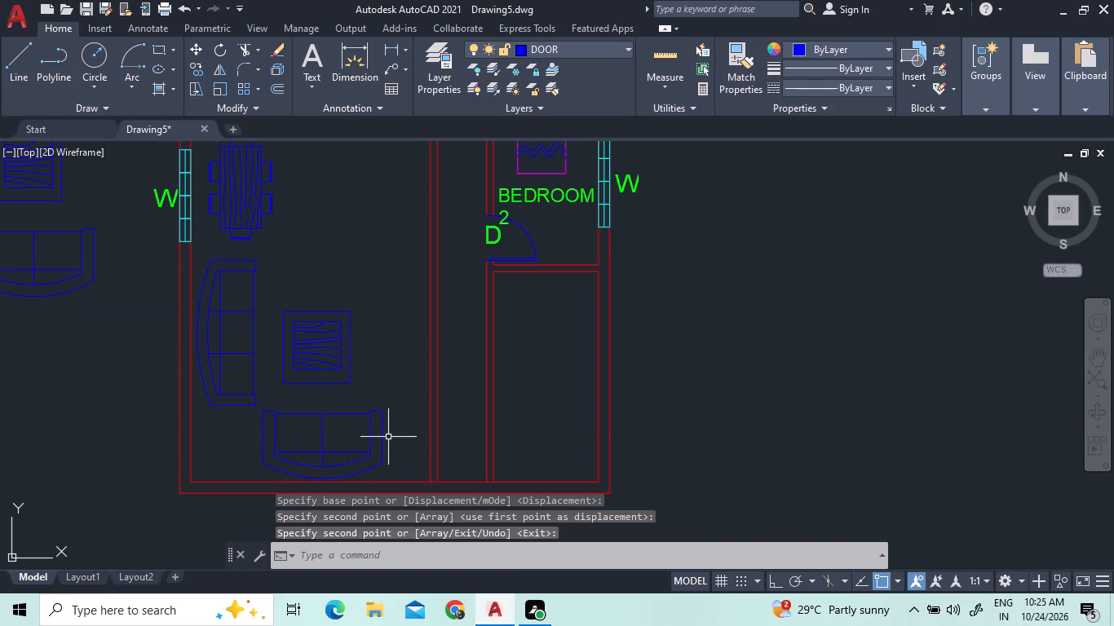
Scale down the copied seating group freehand from the two-seat sofa's southwest corner.
left_click(388, 437)
left_click(245, 362)
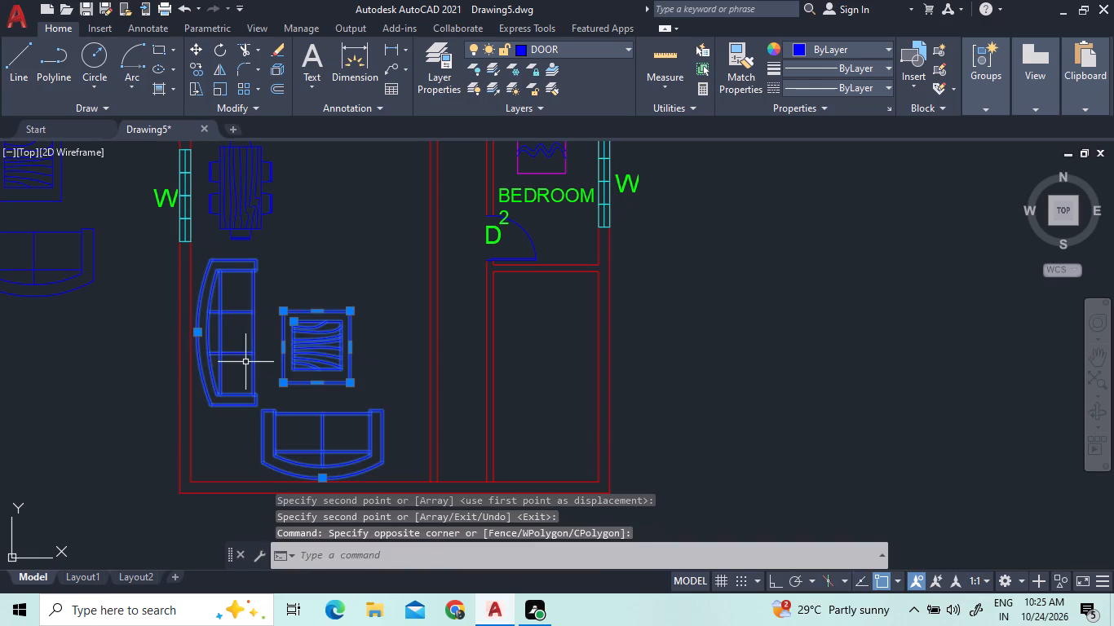
right_click(245, 362)
left_click(311, 370)
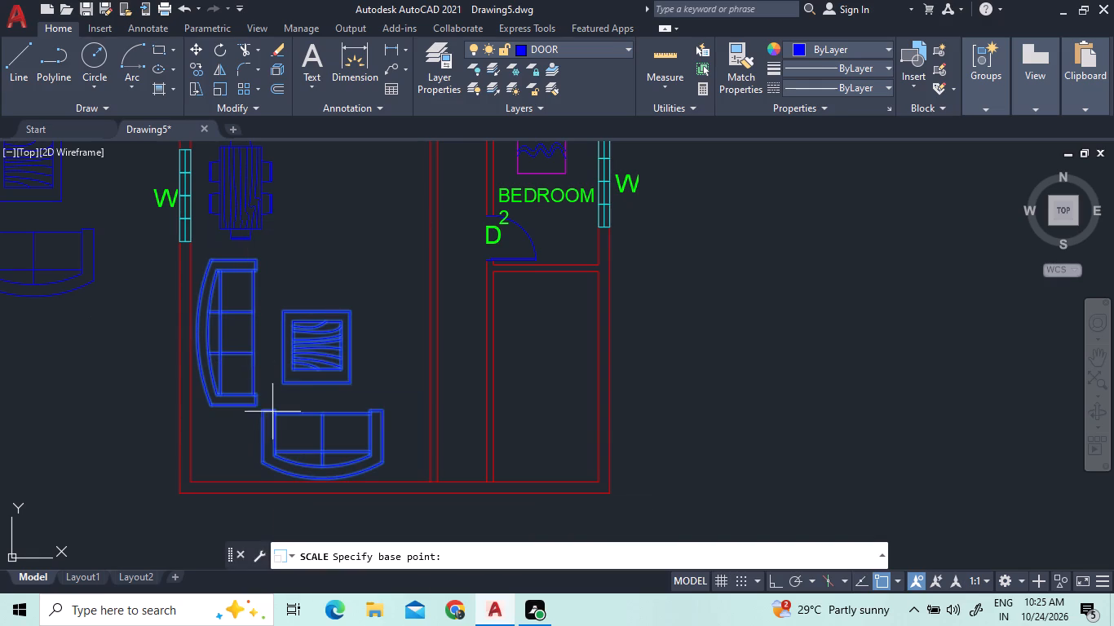
left_click(260, 459)
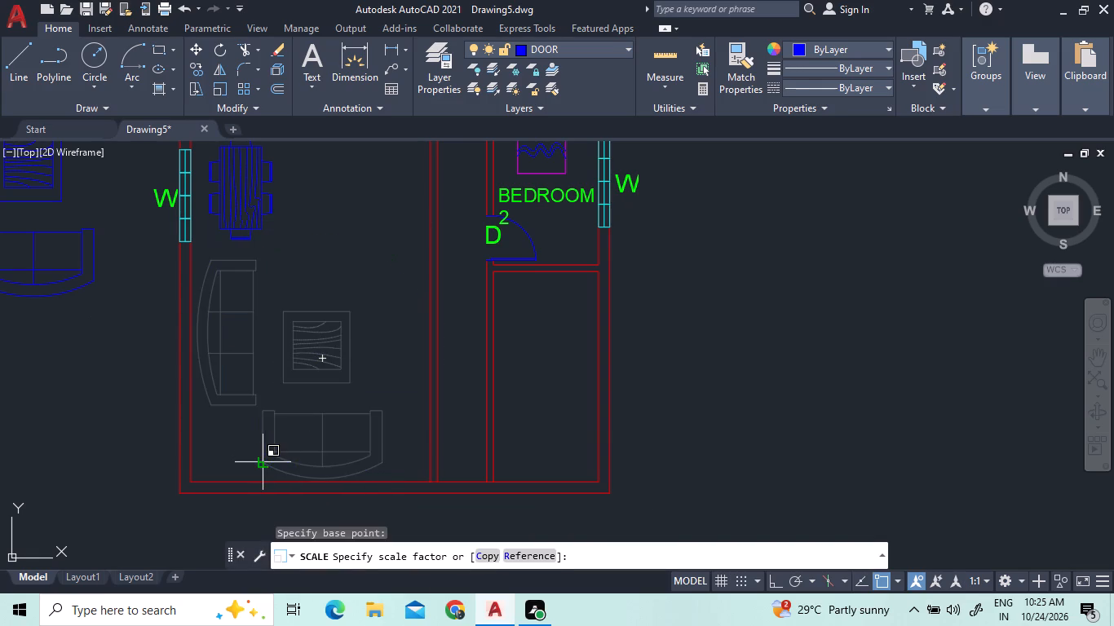
left_click(265, 382)
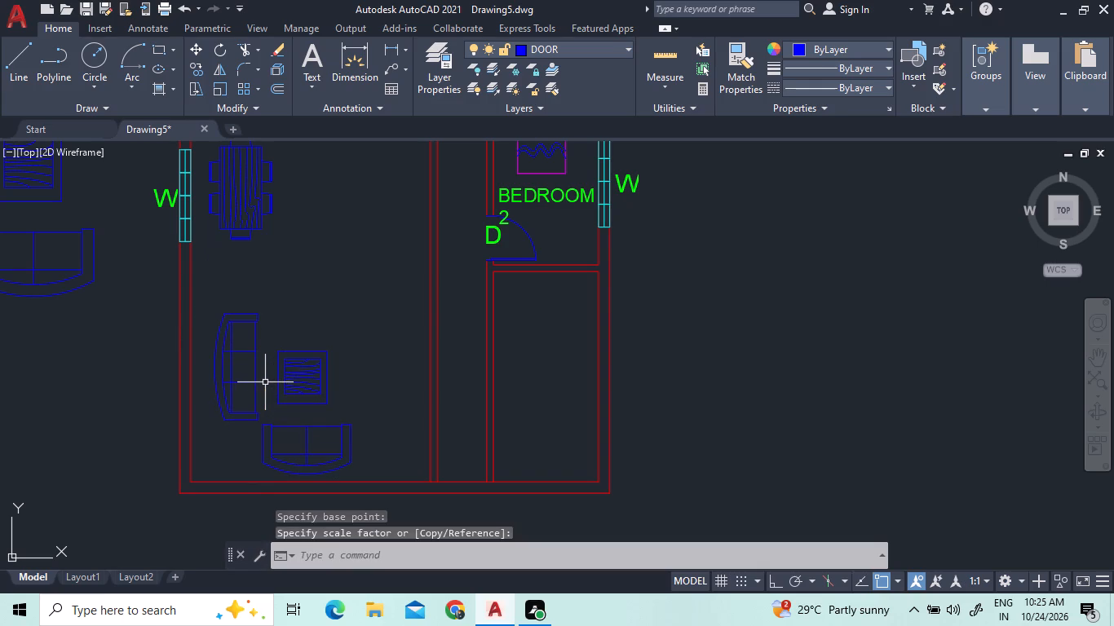
Move the reduced seating group west so the three-seat sofa's back meets the house's west wall.
left_click(328, 438)
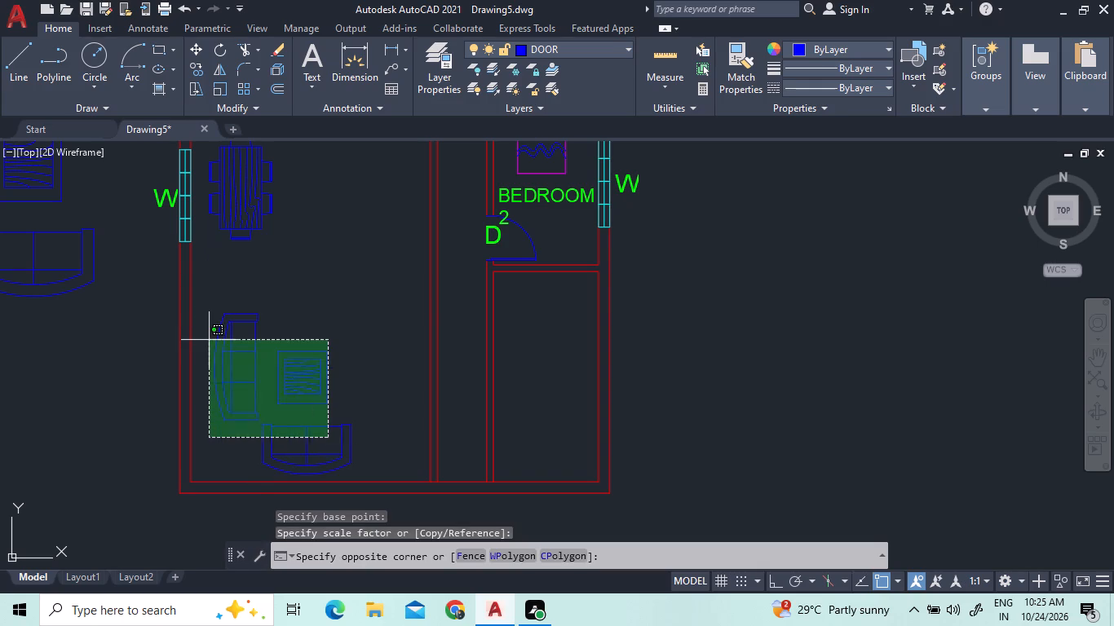
left_click(217, 342)
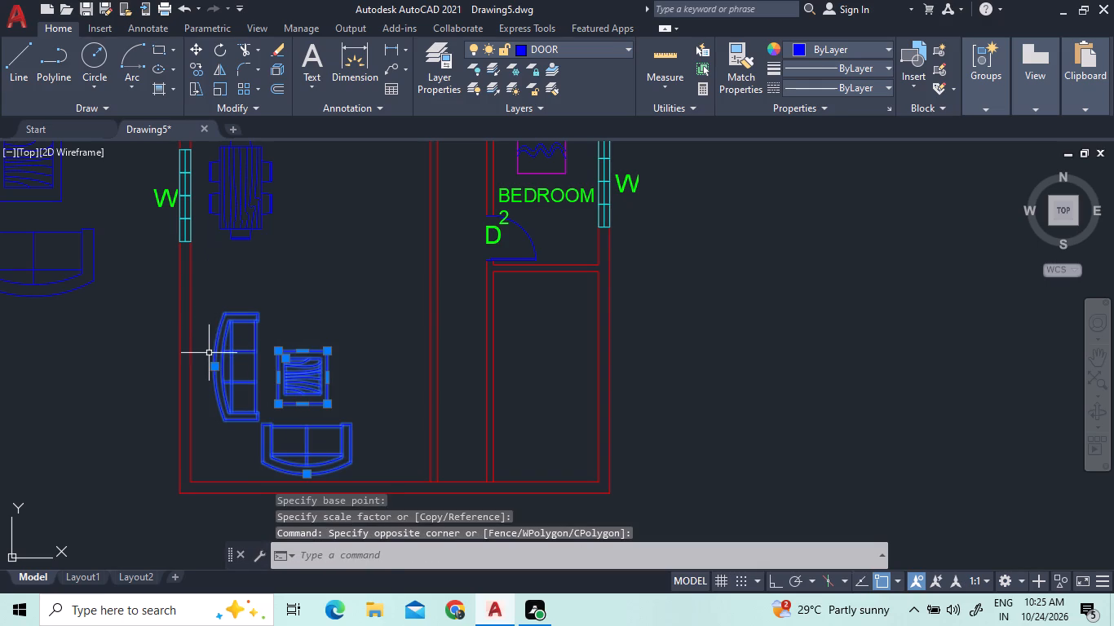
right_click(209, 353)
left_click(235, 339)
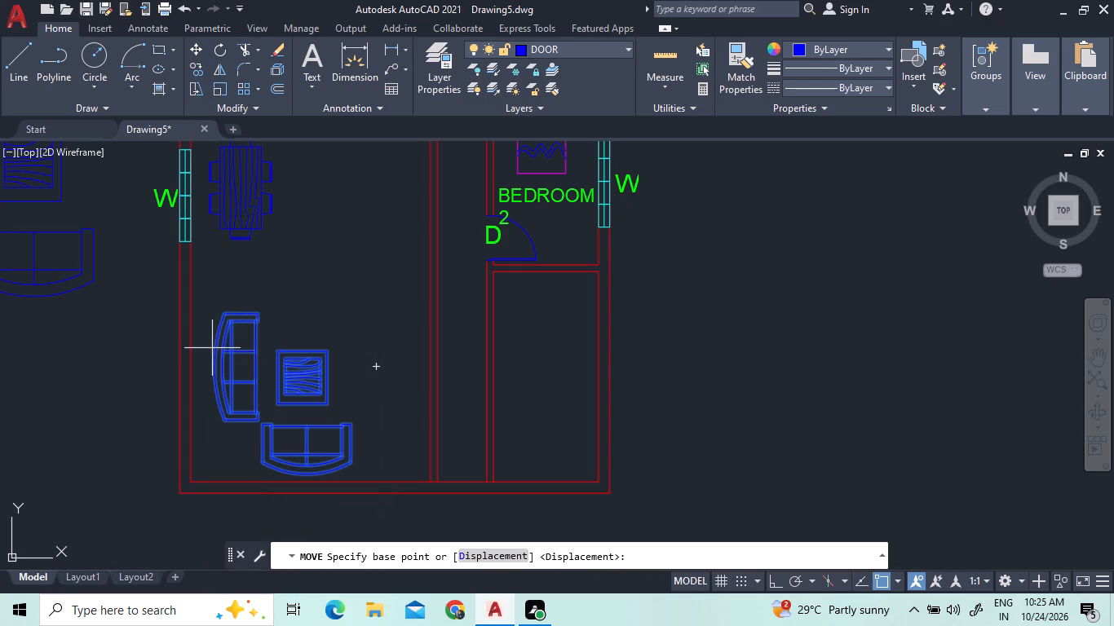
left_click(212, 370)
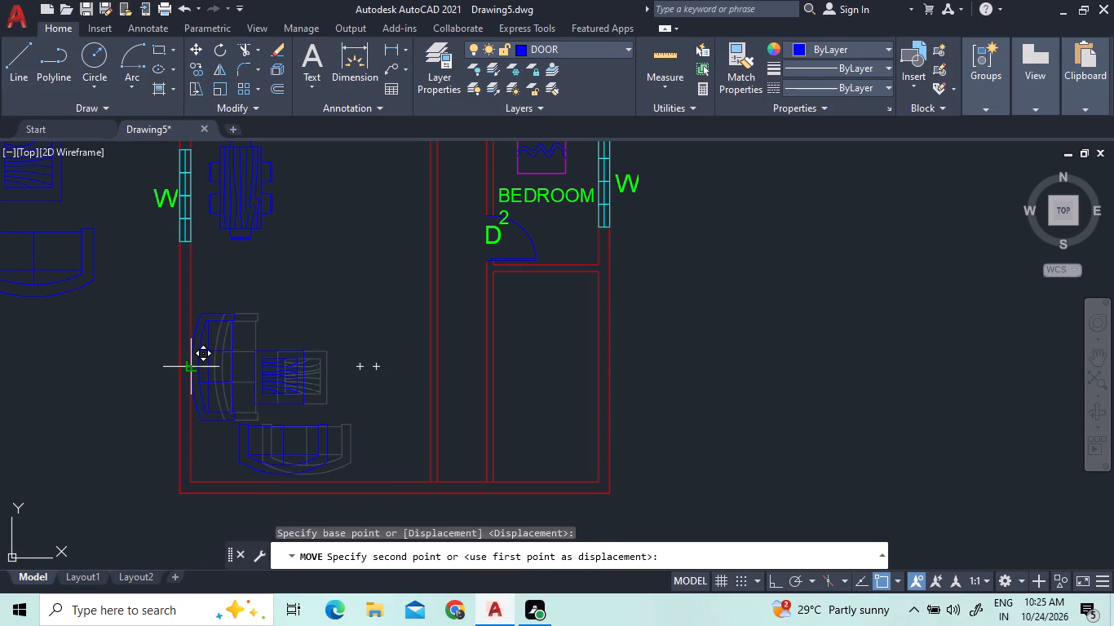
left_click(196, 370)
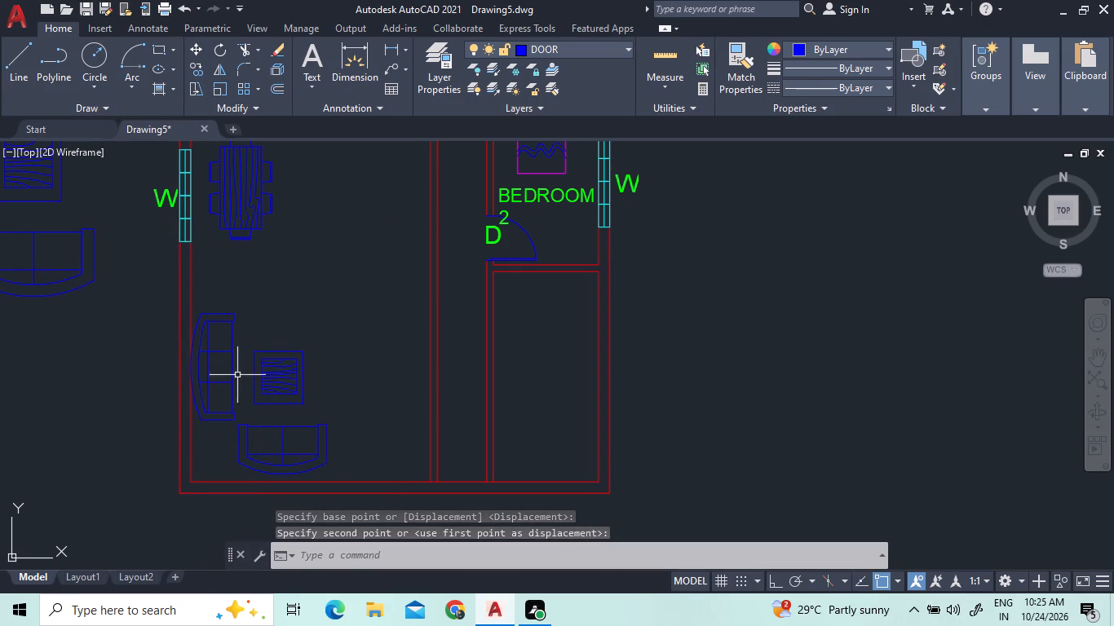
Move the seating group slightly northeast, leaving a small gap between the three-seat sofa and the west wall.
left_click(296, 445)
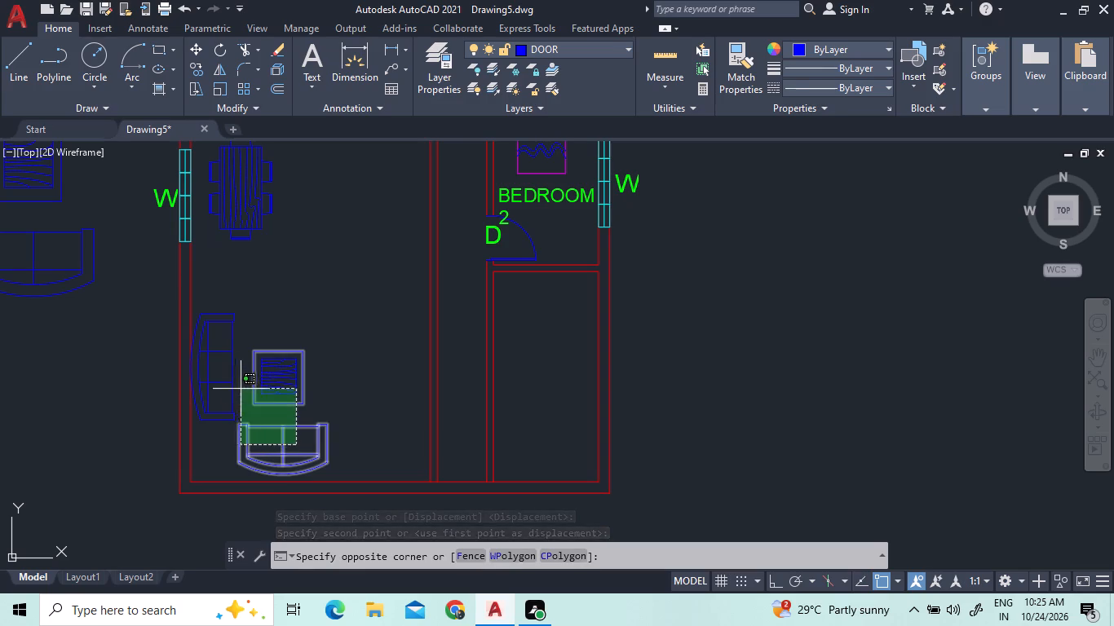
left_click(228, 380)
right_click(231, 375)
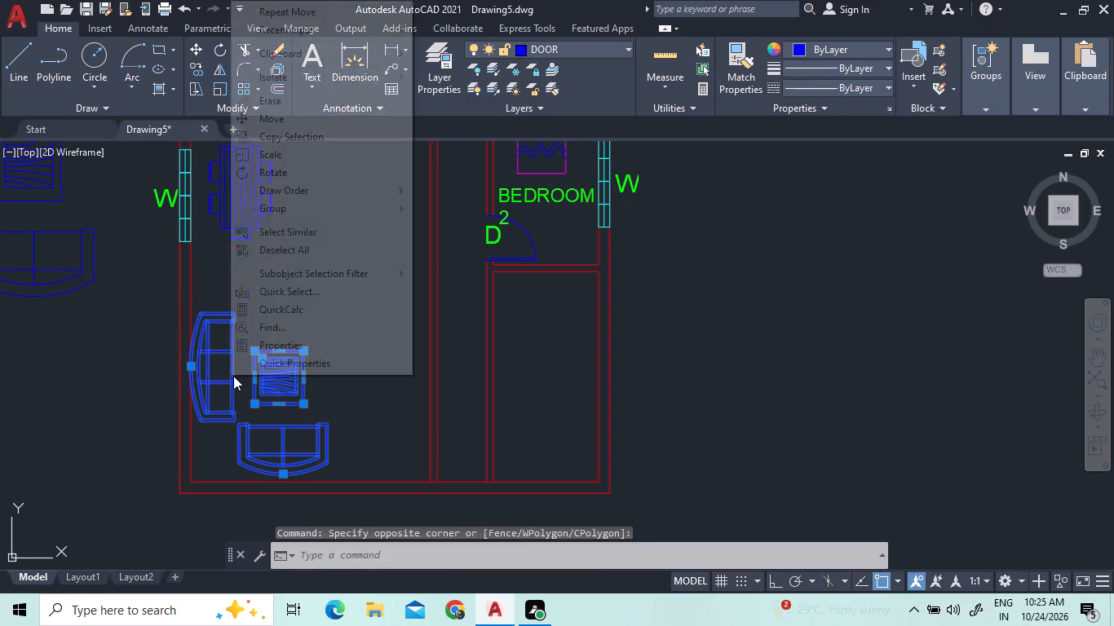
left_click(298, 126)
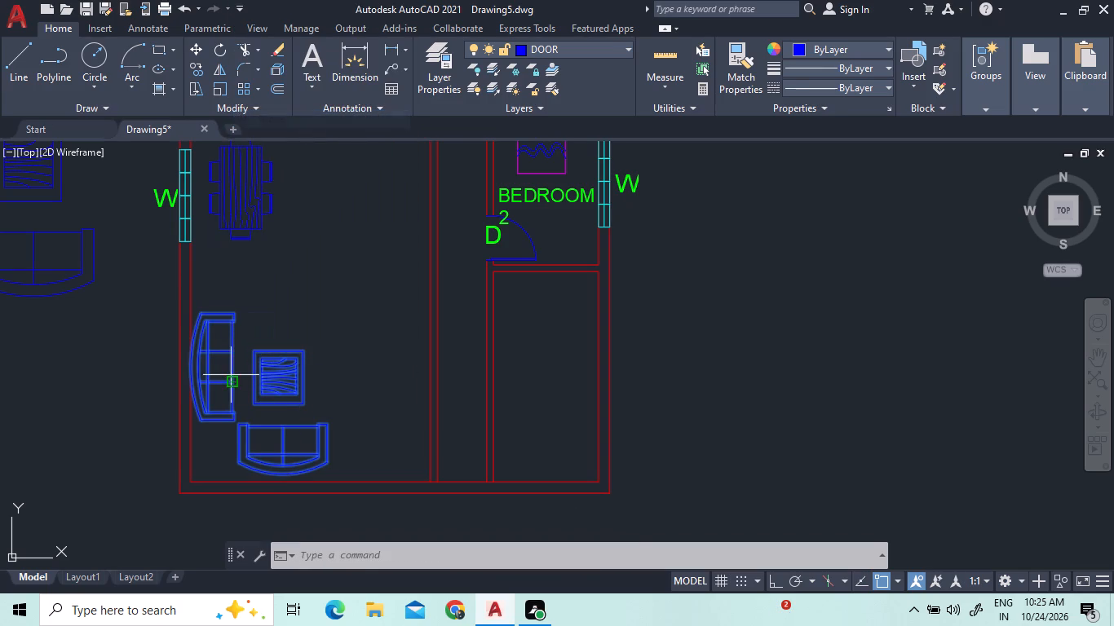
scroll(188, 356, "up", 1)
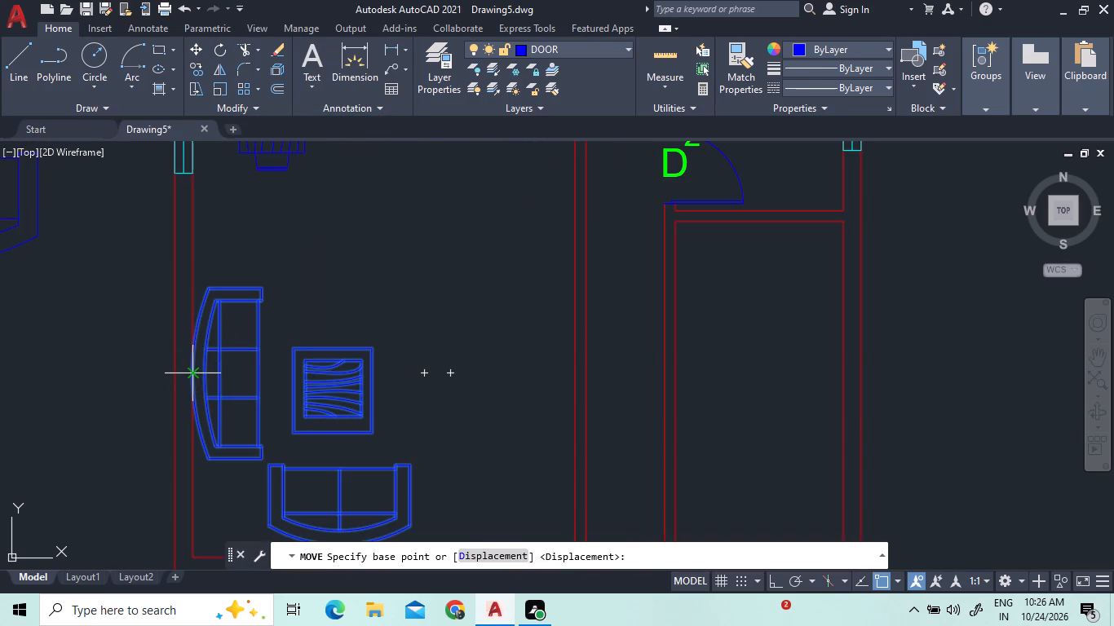
left_click(189, 377)
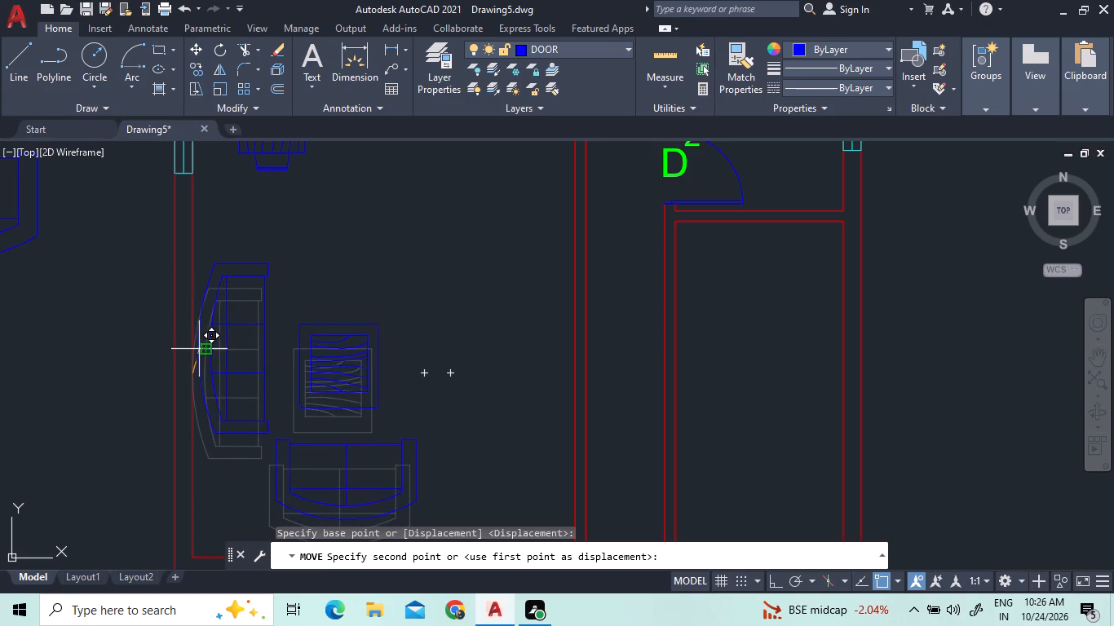
left_click(202, 349)
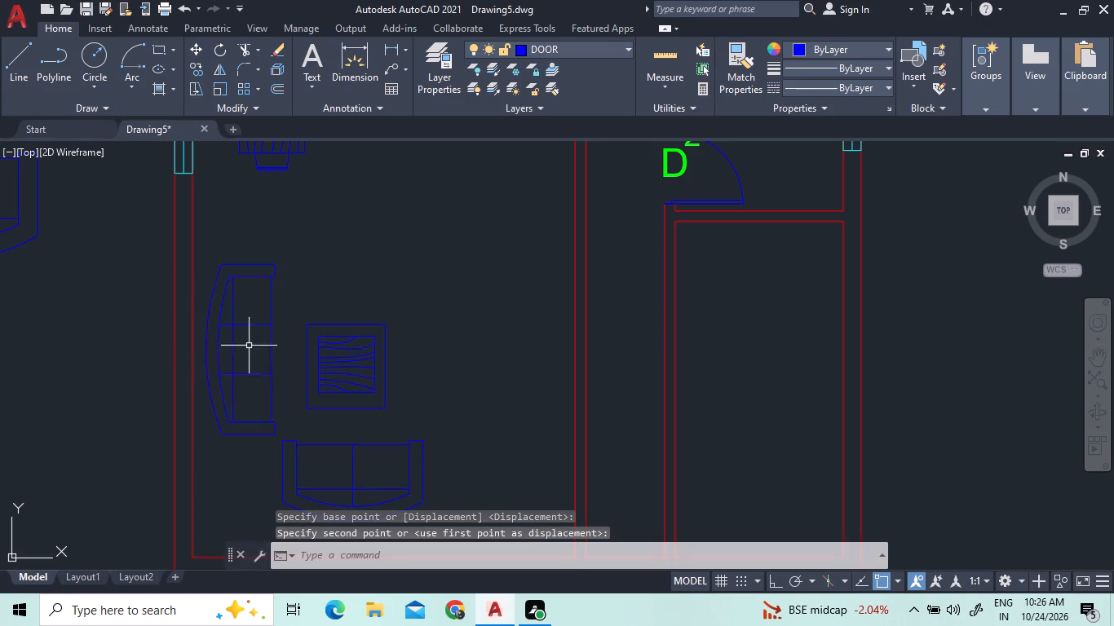
Copy the dining-area west window and its W label about 3.6 units straight south along the west wall, beside the three-seat sofa.
scroll(243, 390, "down", 1)
scroll(195, 133, "up", 2)
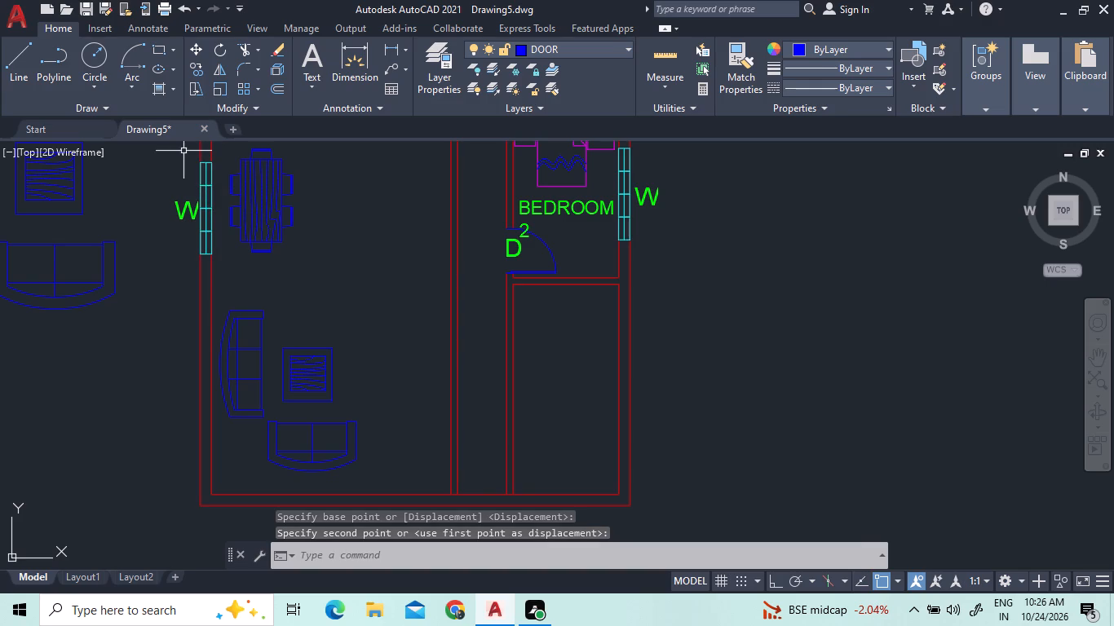
scroll(183, 151, "up", 3)
scroll(246, 388, "down", 2)
scroll(236, 421, "up", 1)
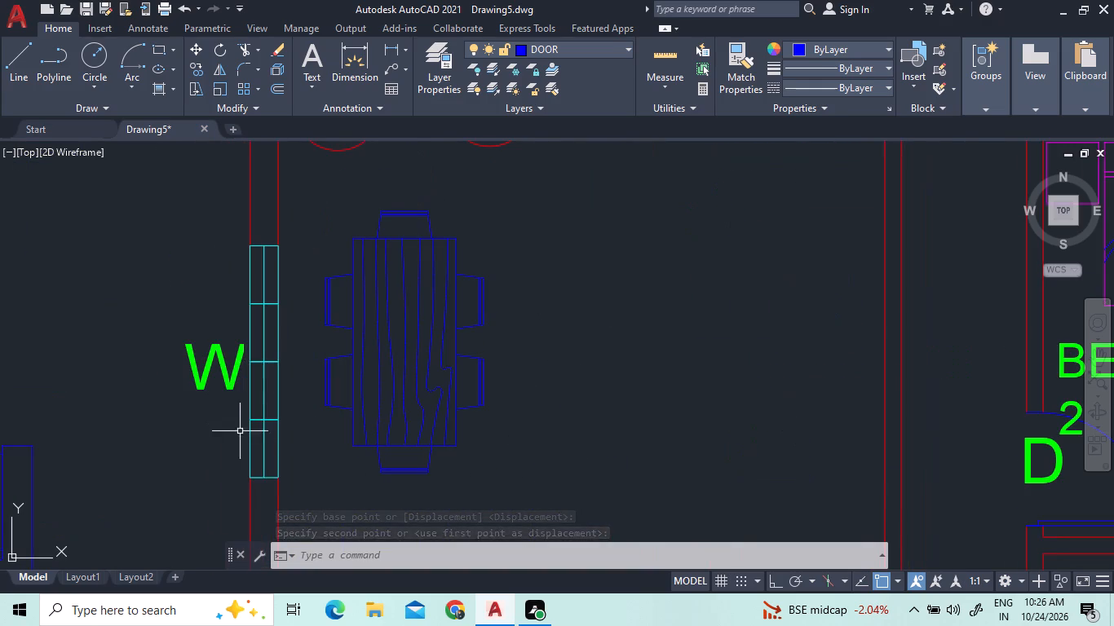
left_click(268, 441)
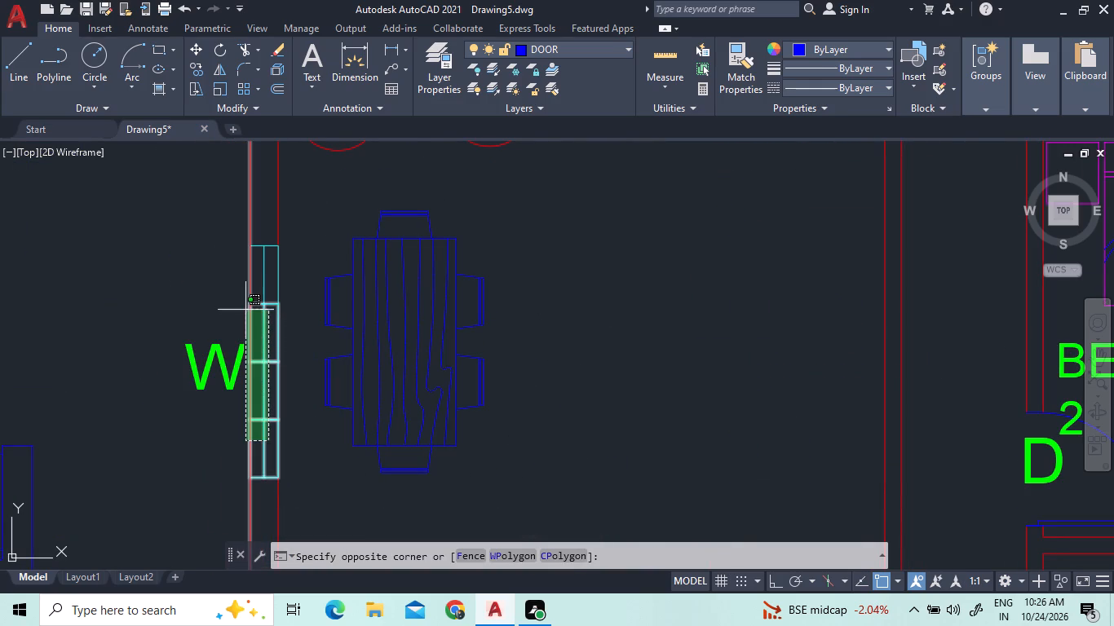
left_click(261, 283)
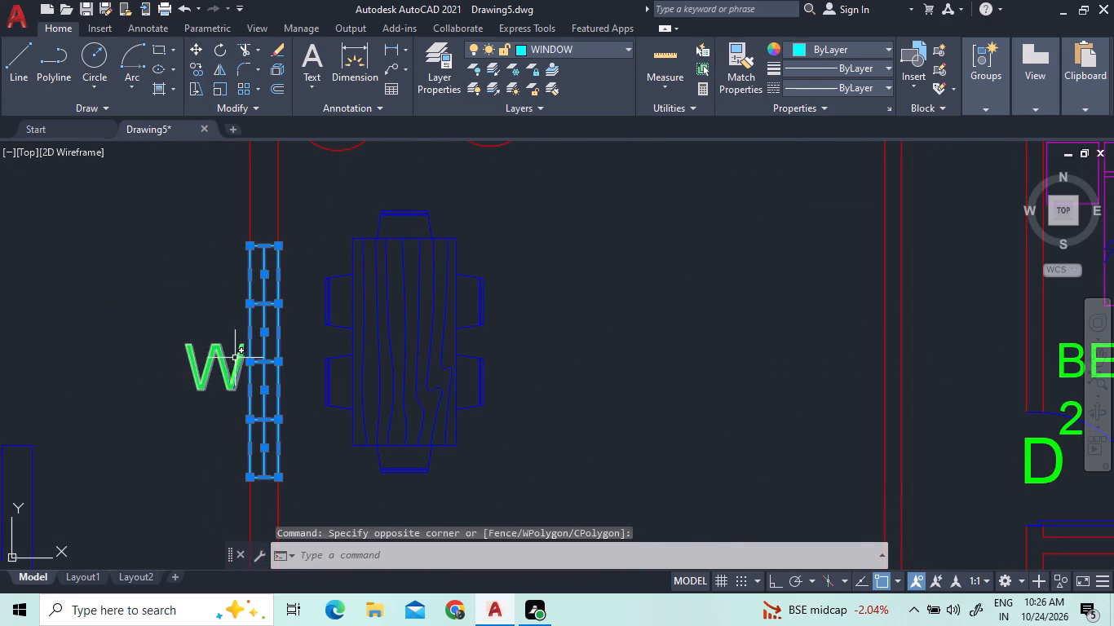
left_click(233, 380)
right_click(209, 231)
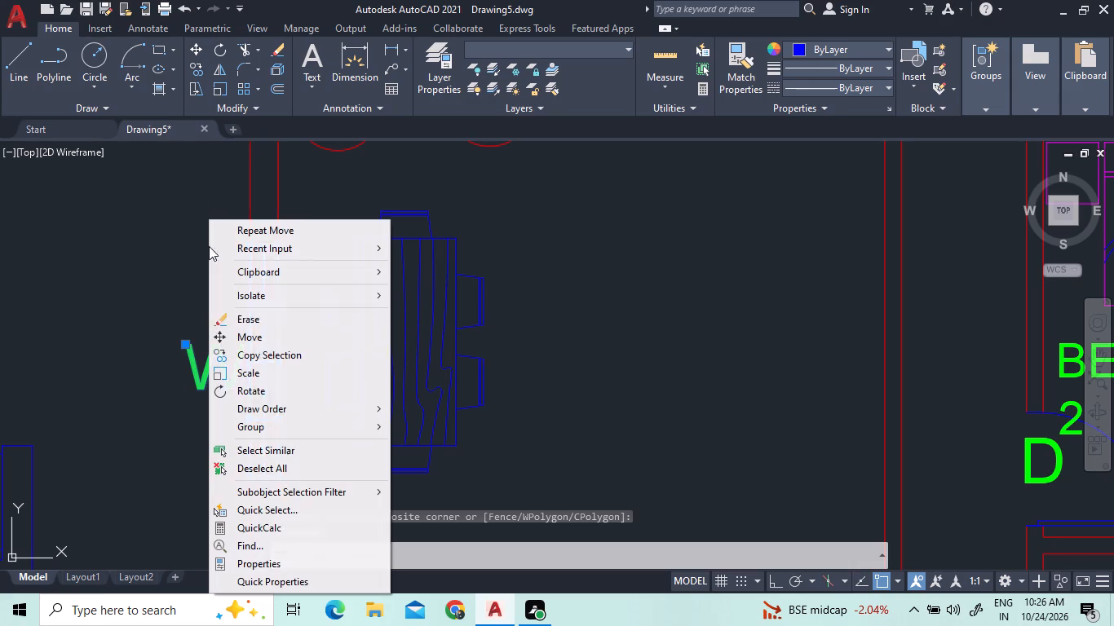
left_click(276, 352)
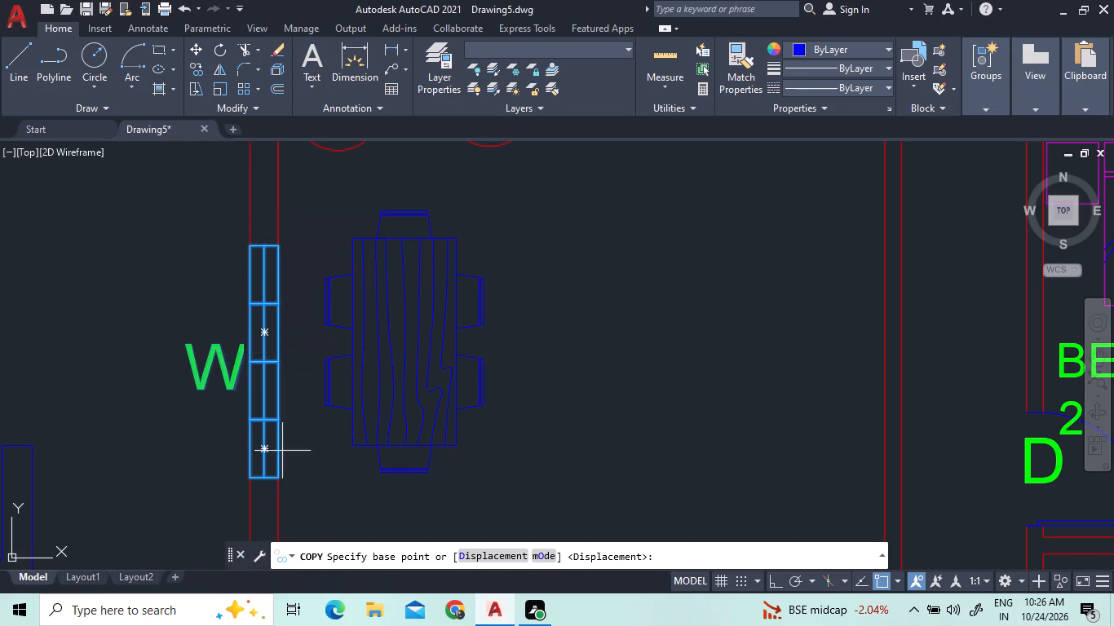
left_click(265, 481)
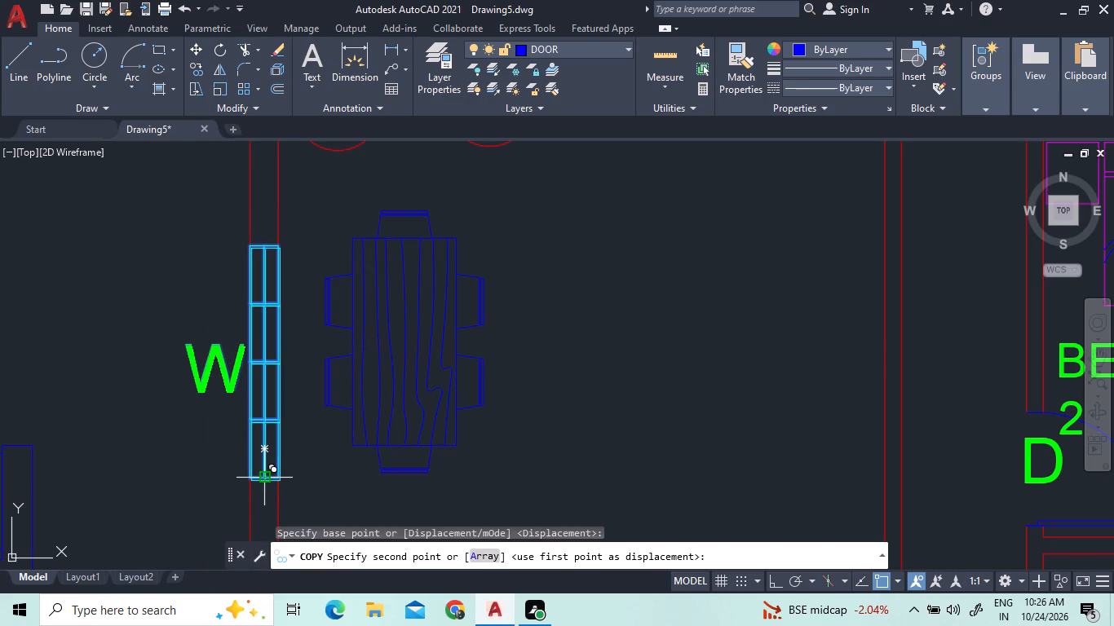
scroll(240, 474, "down", 4)
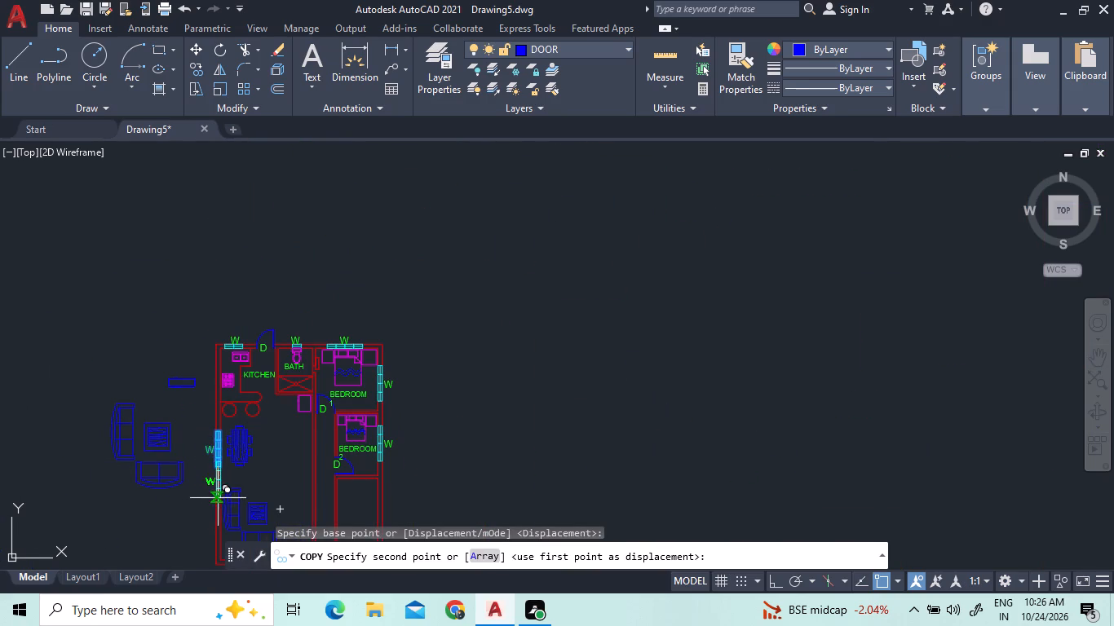
key("F8")
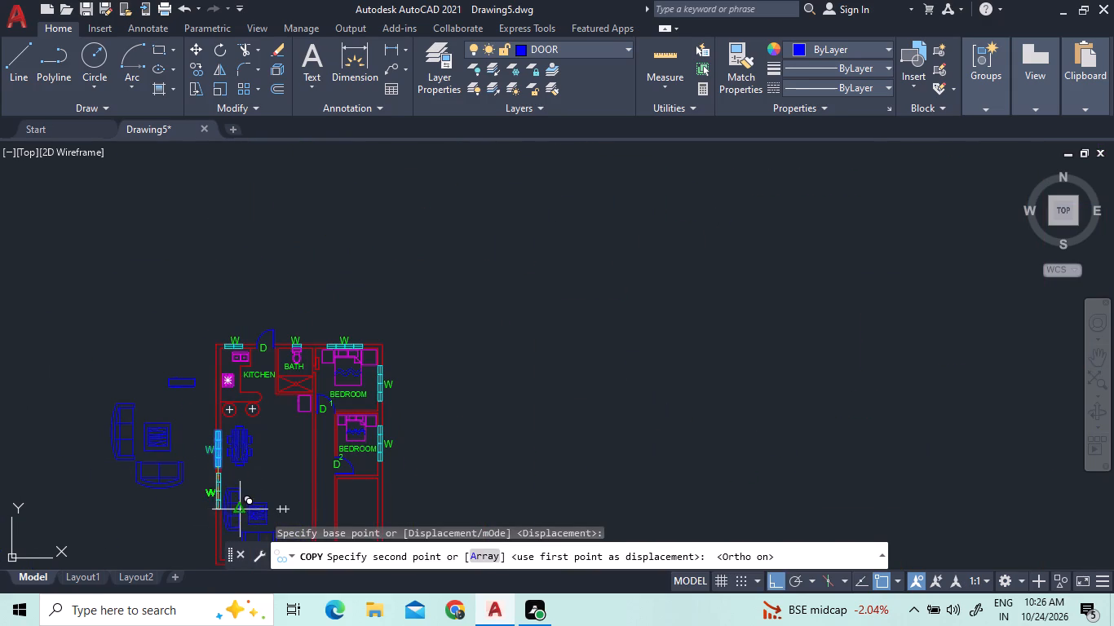
scroll(215, 549, "up", 4)
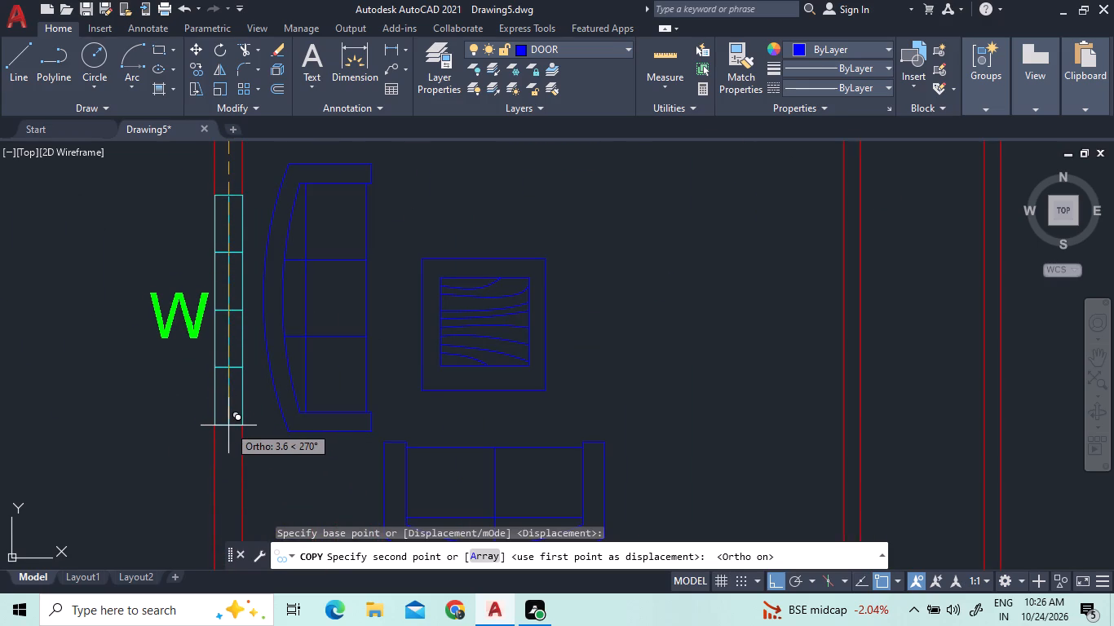
left_click(228, 425)
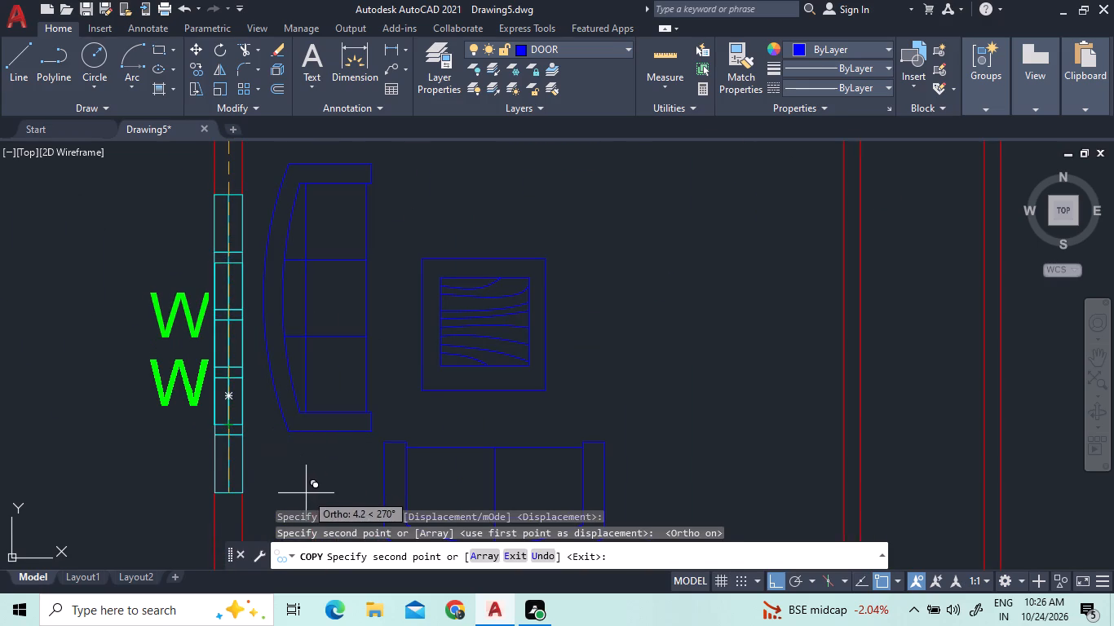
key("Escape")
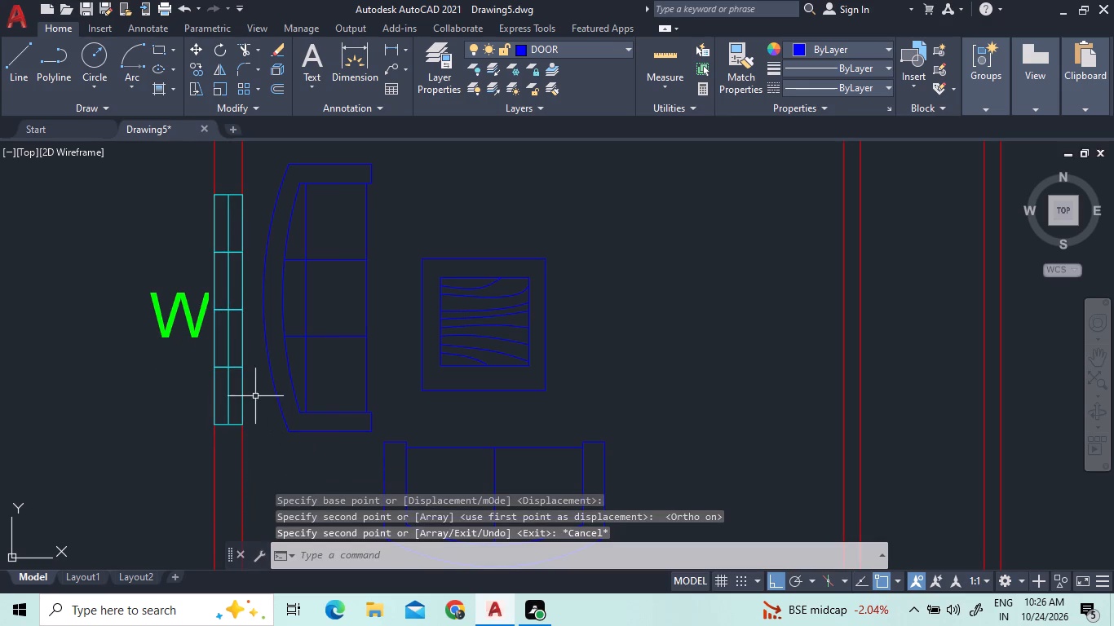
Rotate the long narrow TV-unit block outside the kitchen's west wall 90° about its northeast corner.
scroll(206, 398, "down", 1)
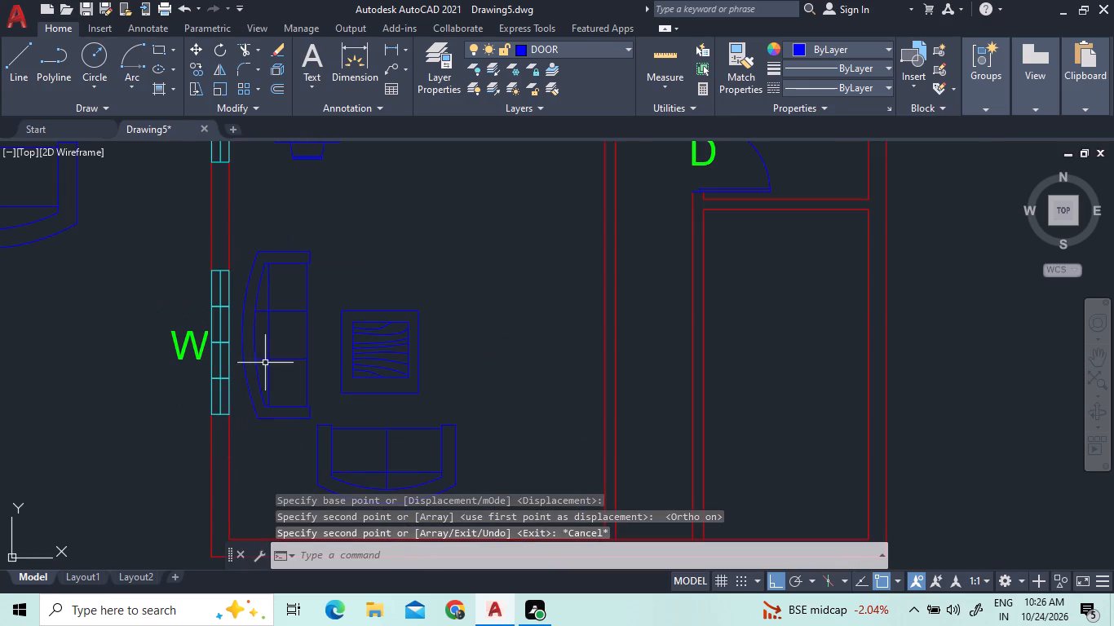
scroll(265, 360, "down", 1)
middle_click_drag(263, 360, 204, 373)
scroll(314, 453, "down", 2)
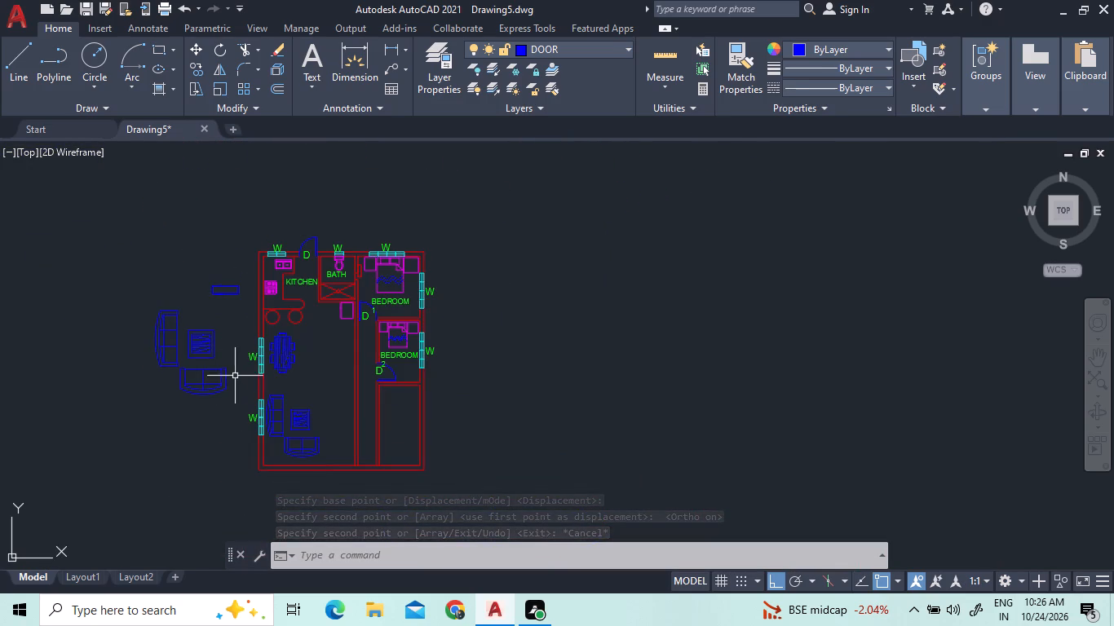
left_click(236, 291)
scroll(234, 291, "up", 4)
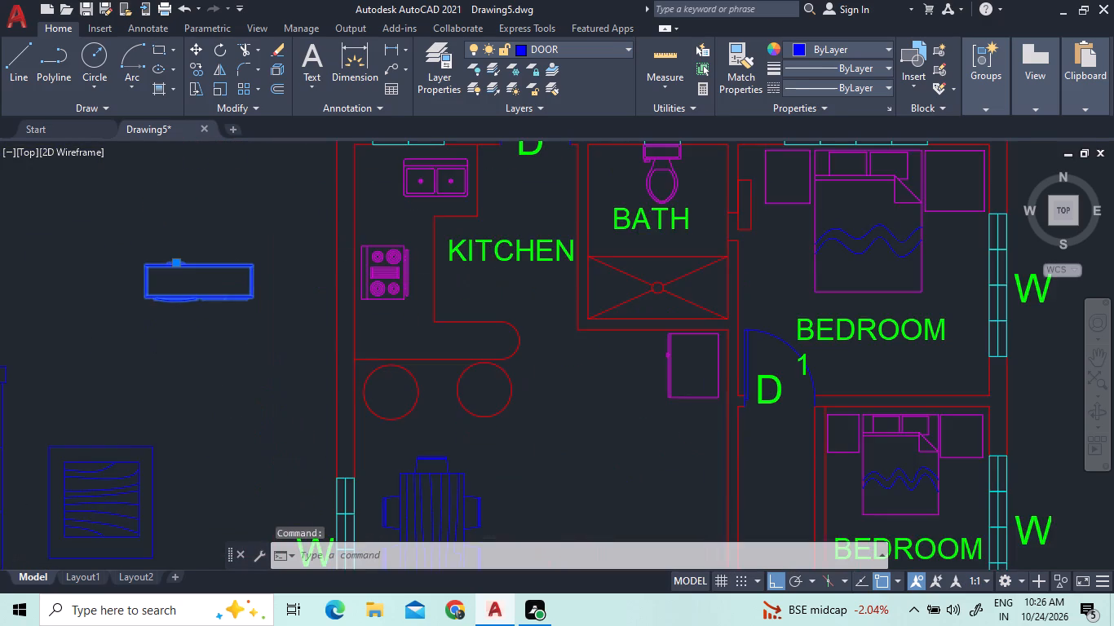
scroll(234, 291, "up", 1)
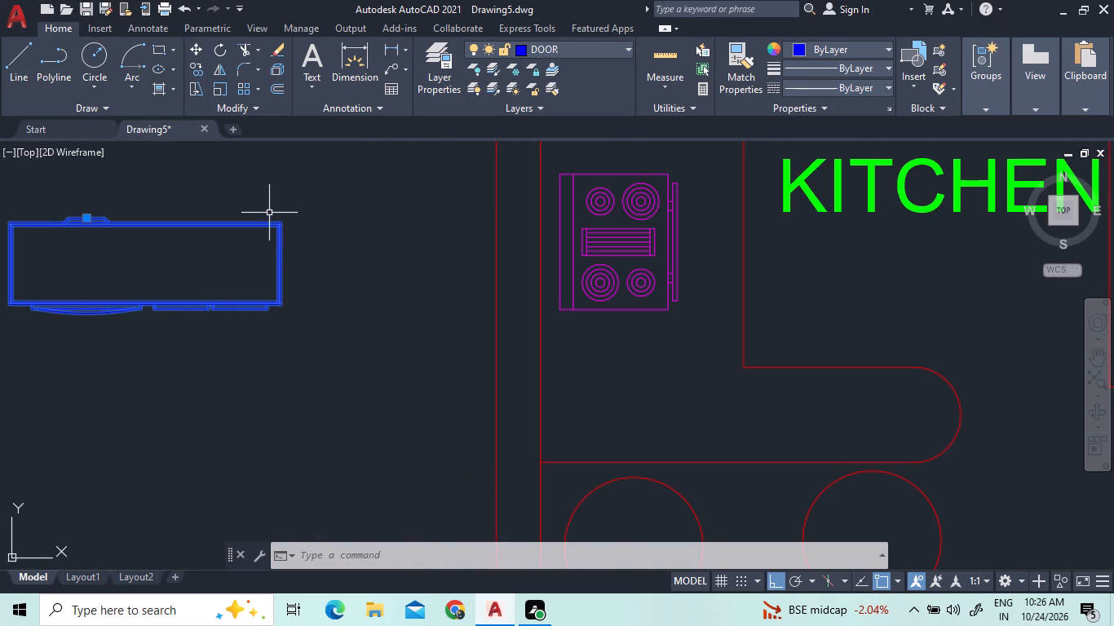
right_click_drag(269, 214, 250, 214)
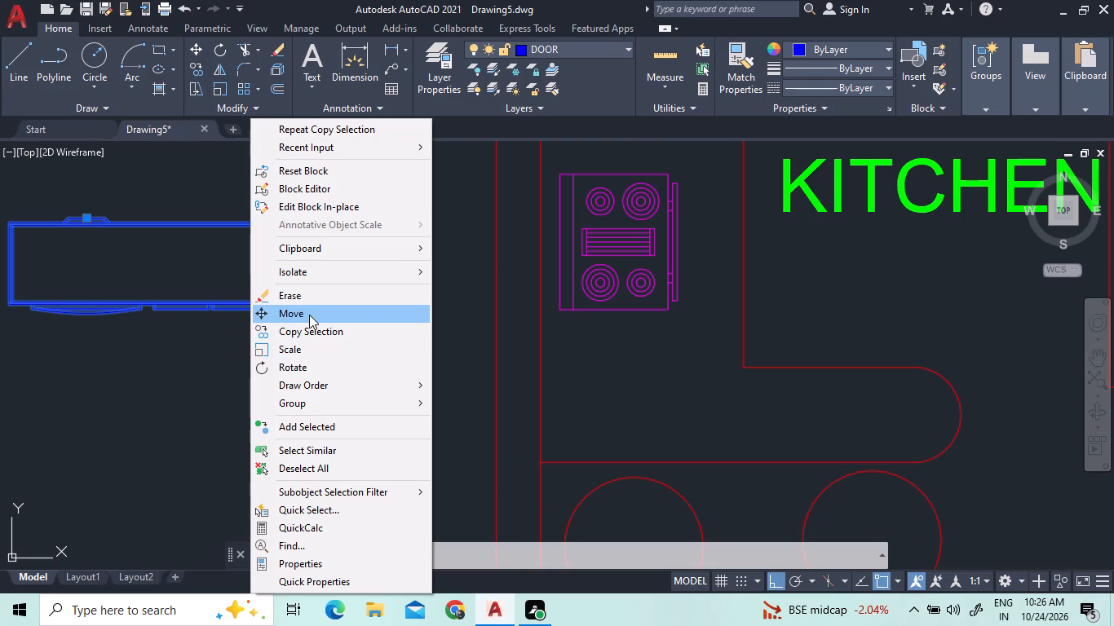
left_click(301, 364)
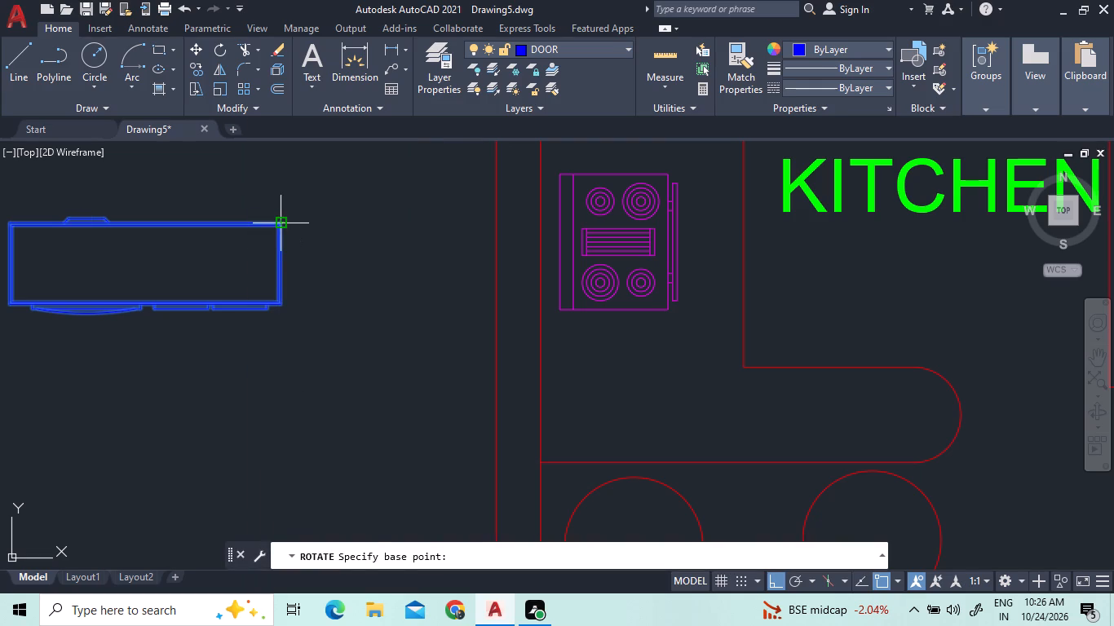
left_click(281, 221)
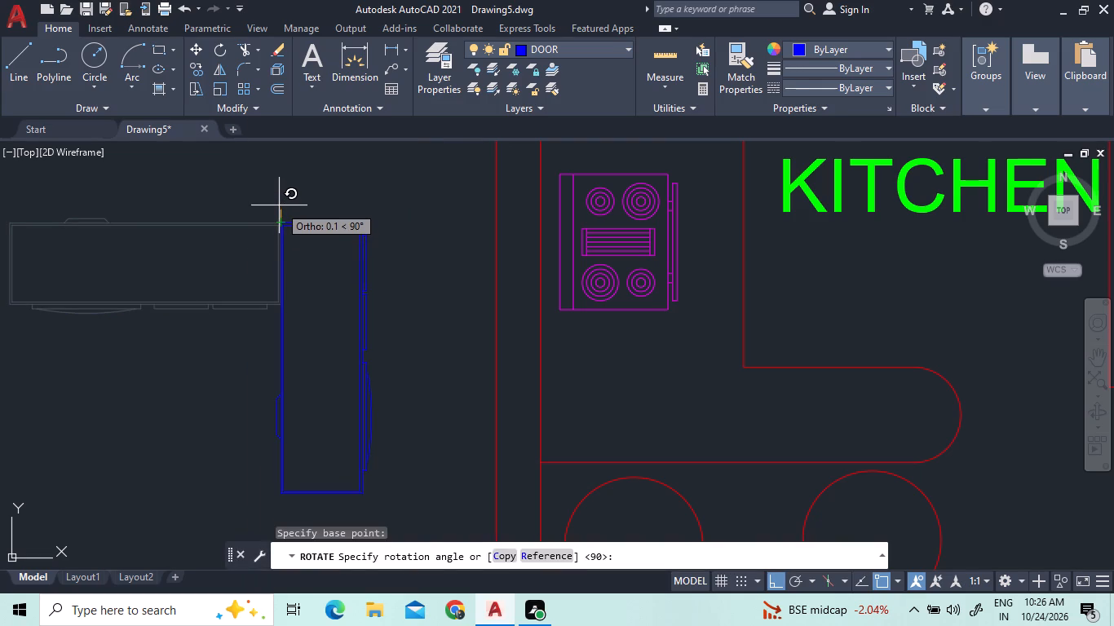
left_click(279, 205)
Move the rotated TV-unit block freely into the living area, east of the bordered table and just short of the interior wall.
left_click(293, 323)
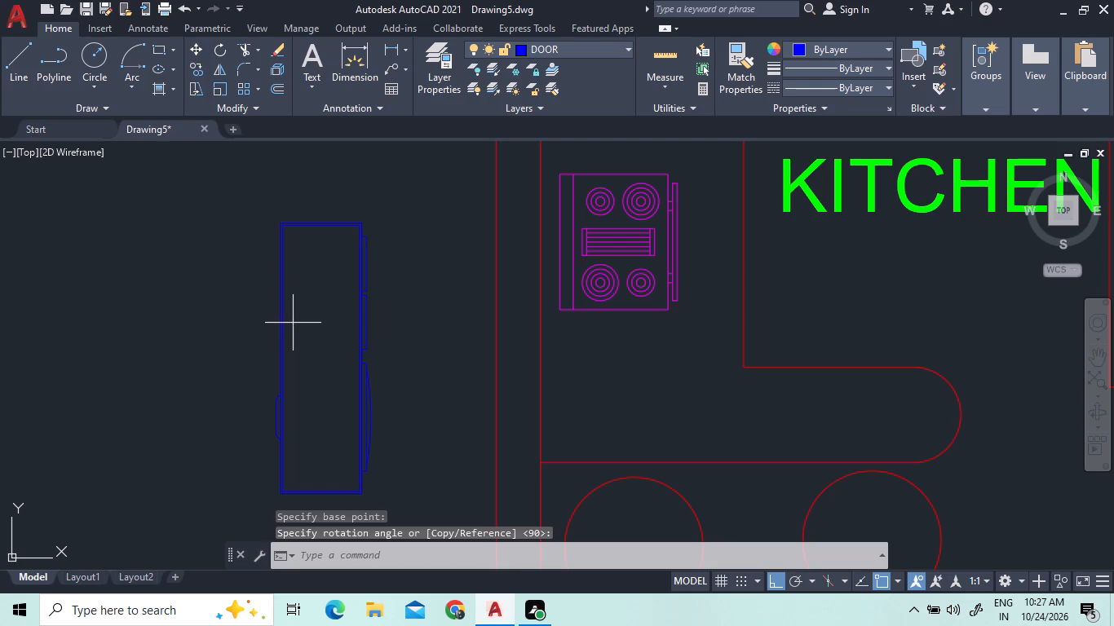
left_click(266, 297)
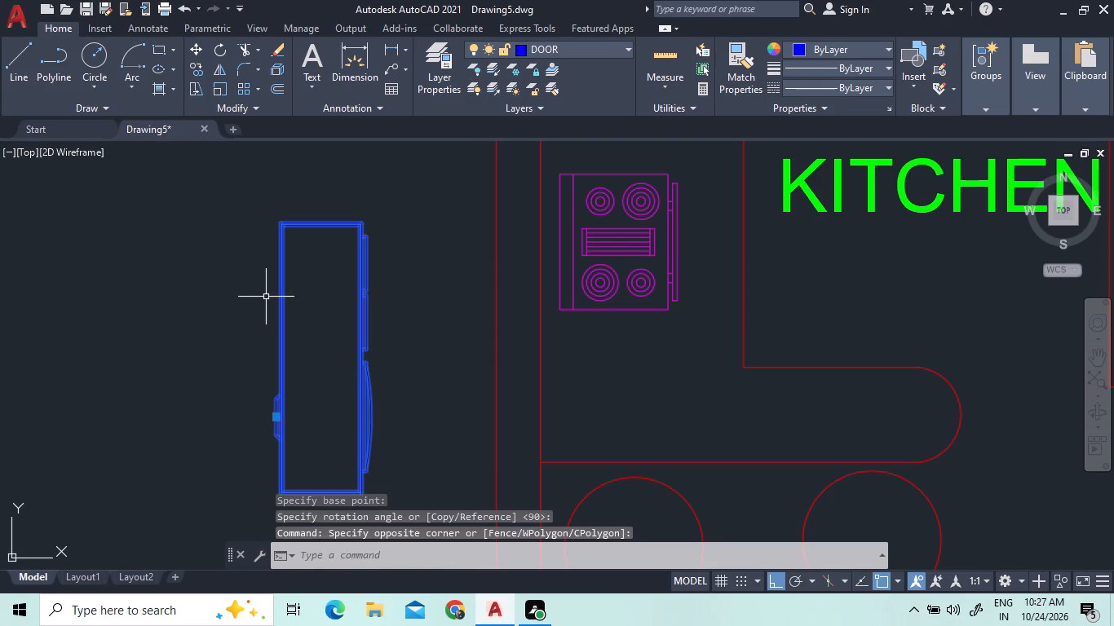
right_click(266, 297)
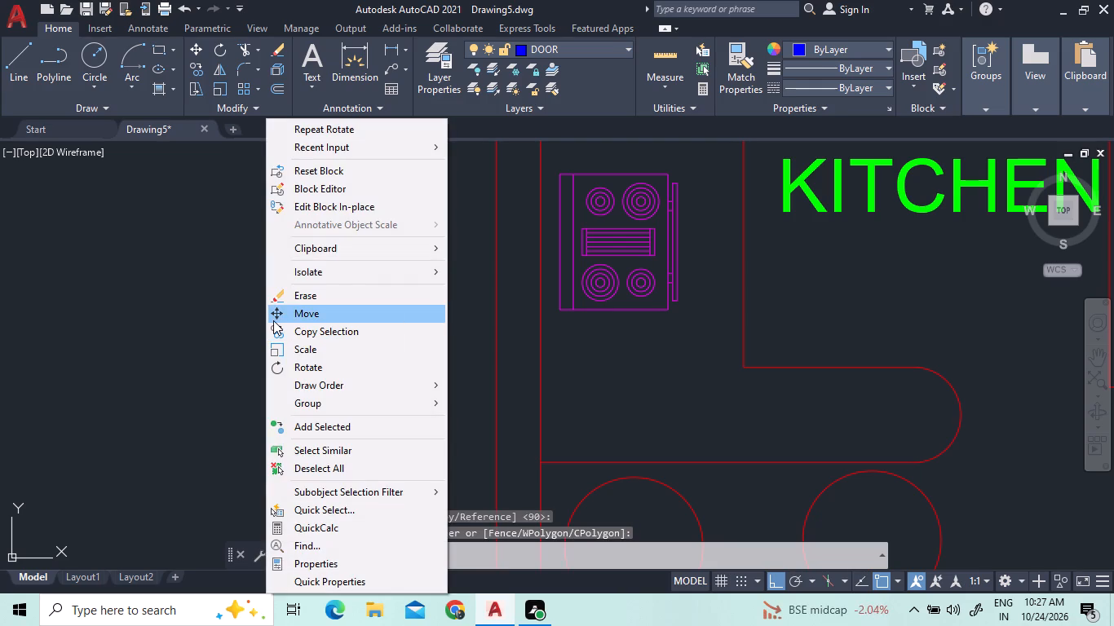
left_click(273, 320)
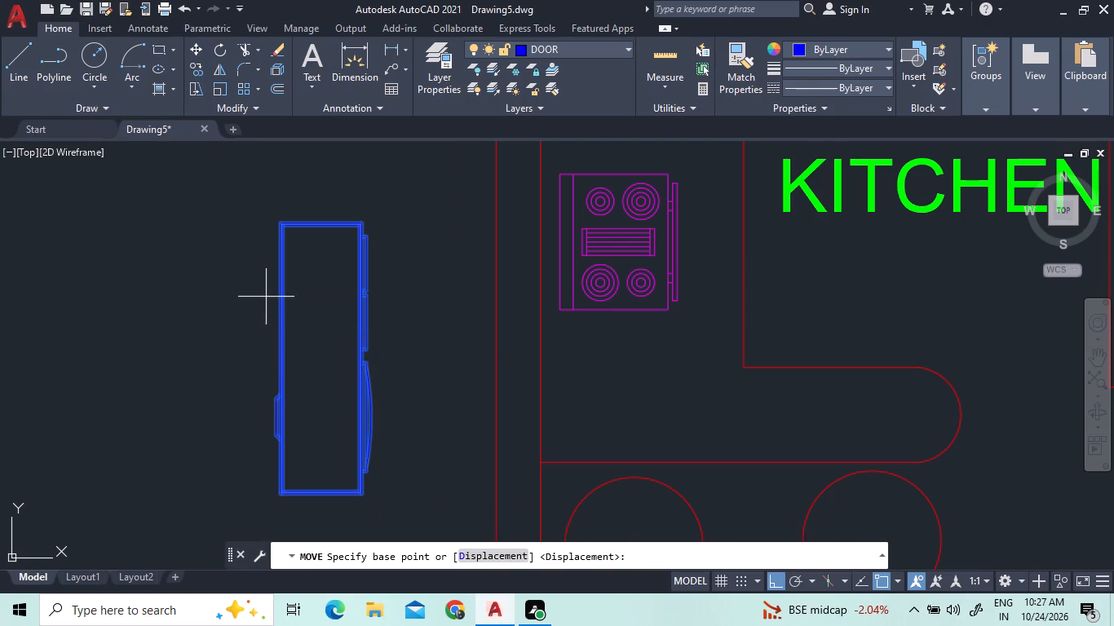
scroll(320, 354, "down", 1)
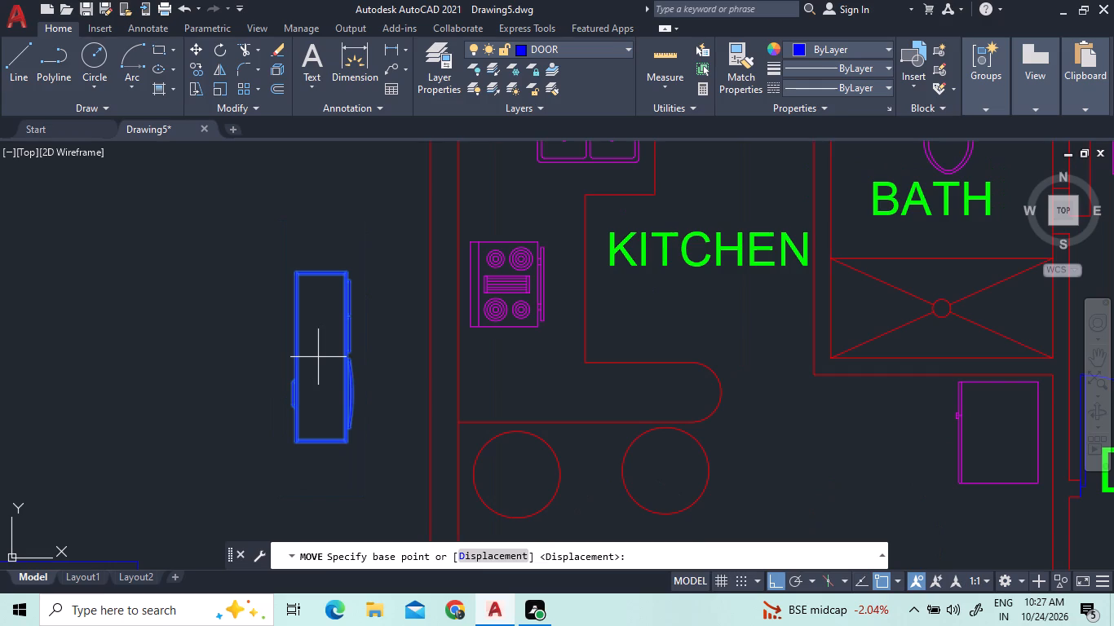
left_click(312, 362)
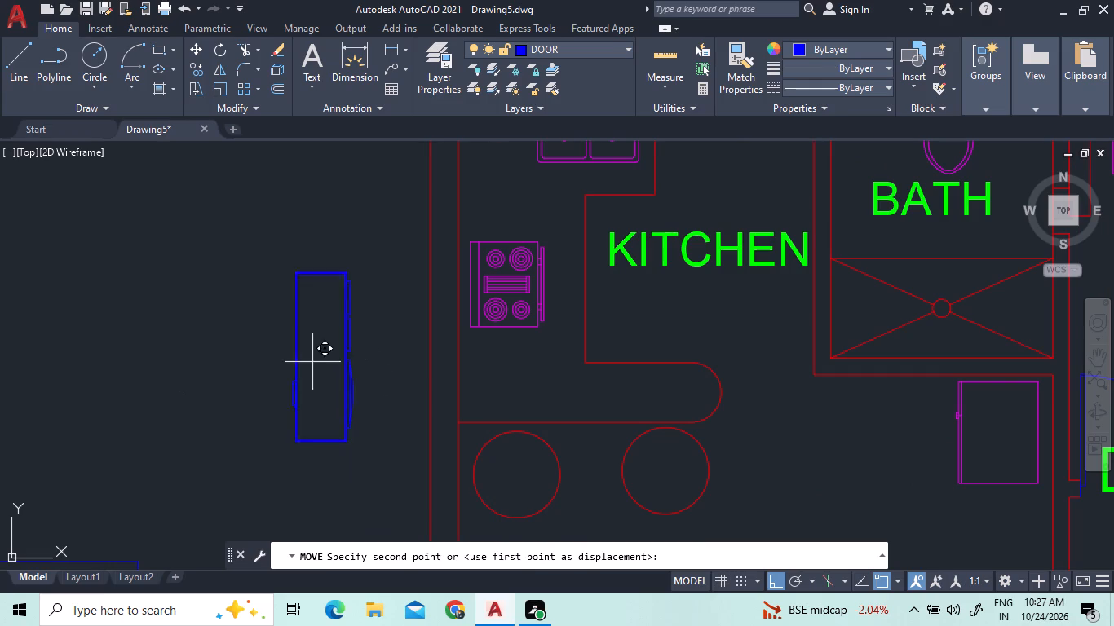
scroll(319, 365, "down", 3)
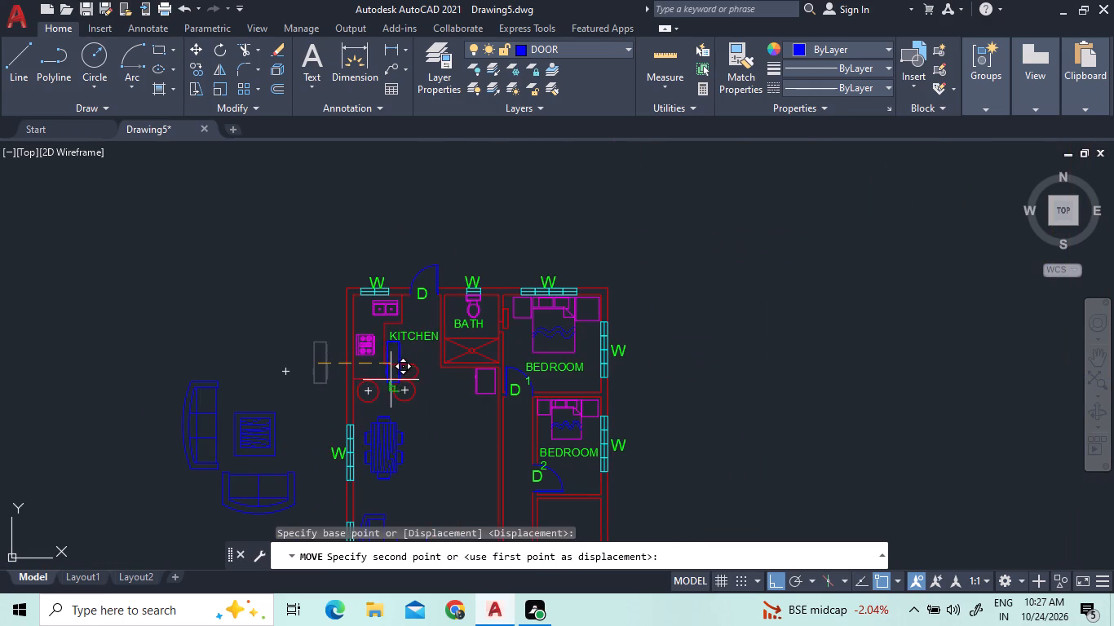
key("F8")
scroll(402, 363, "down", 2)
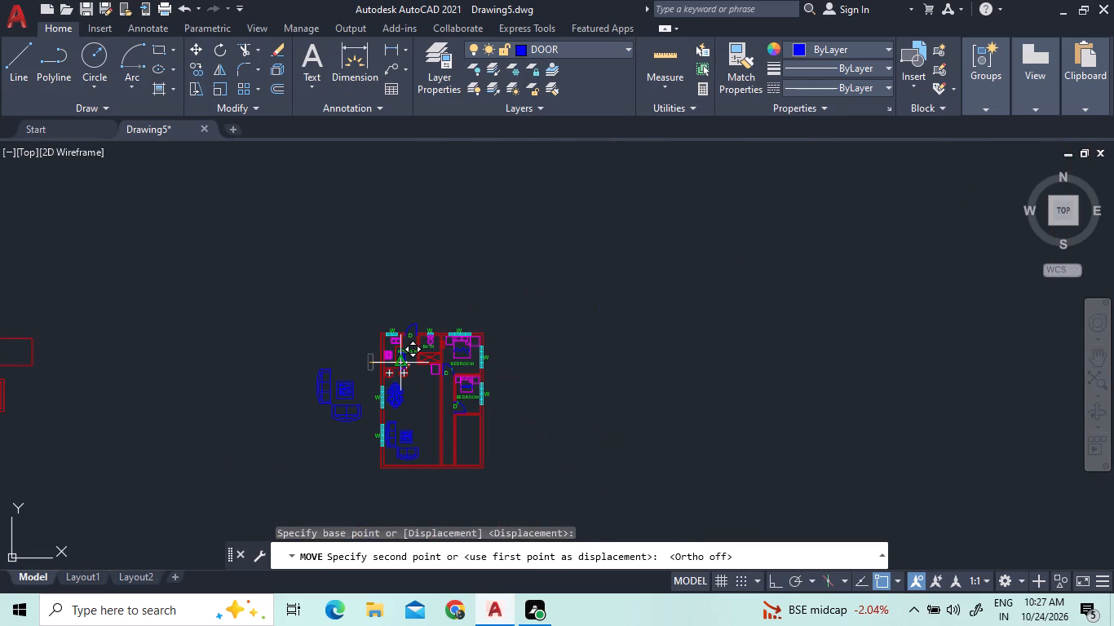
scroll(400, 365, "down", 1)
scroll(404, 412, "up", 4)
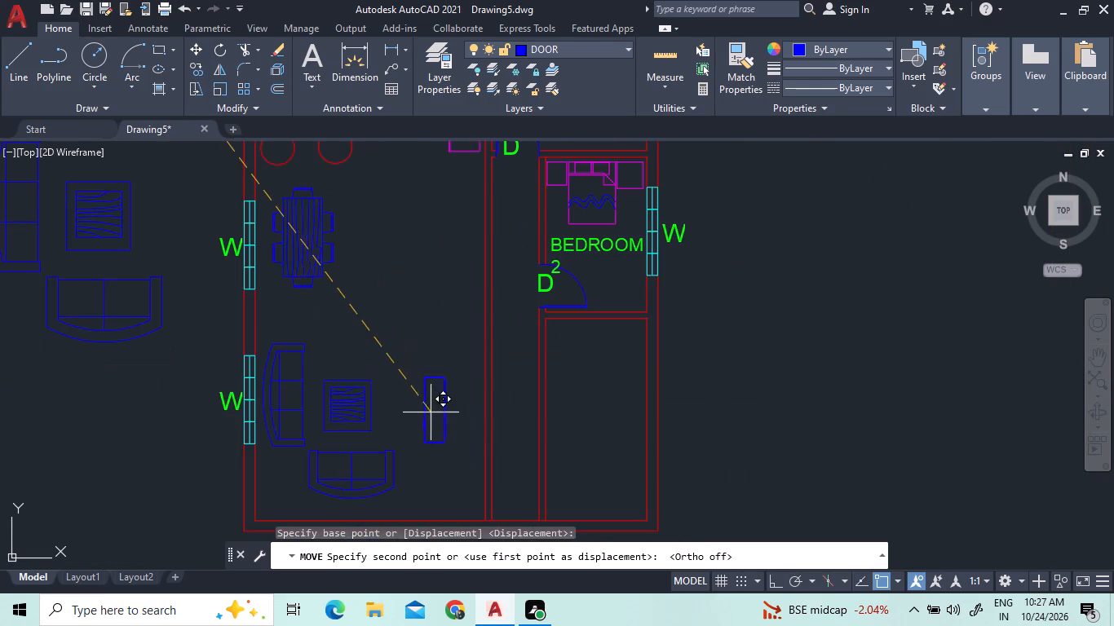
scroll(459, 436, "up", 2)
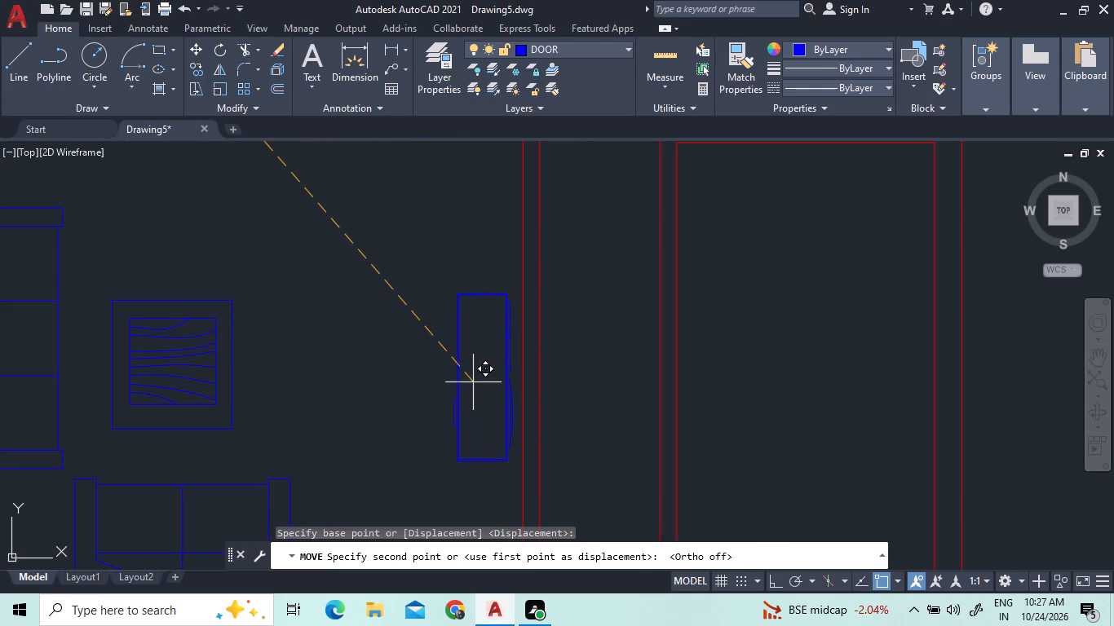
left_click(477, 349)
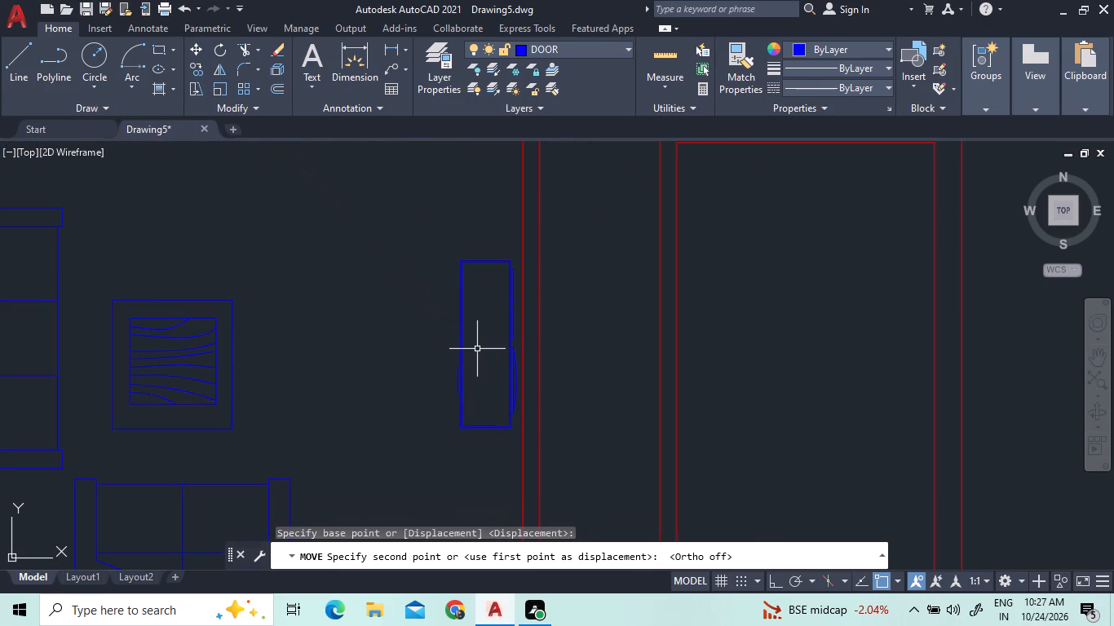
Draw a cabinet rectangle directly south of the TV unit, matching its width and somewhat longer than it is wide.
scroll(447, 324, "down", 2)
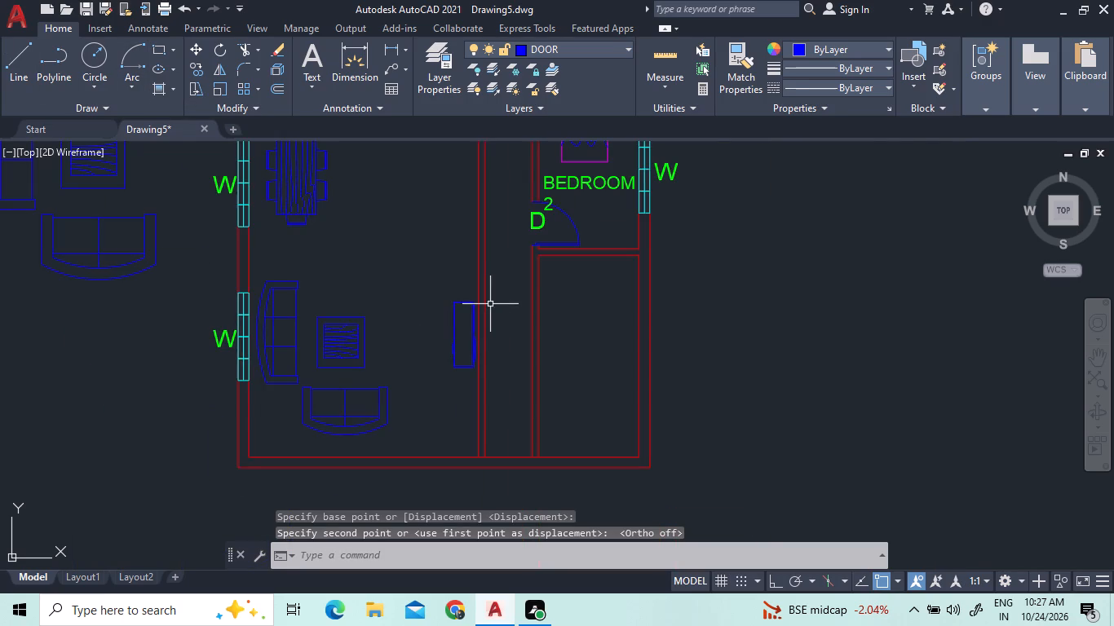
scroll(489, 306, "up", 2)
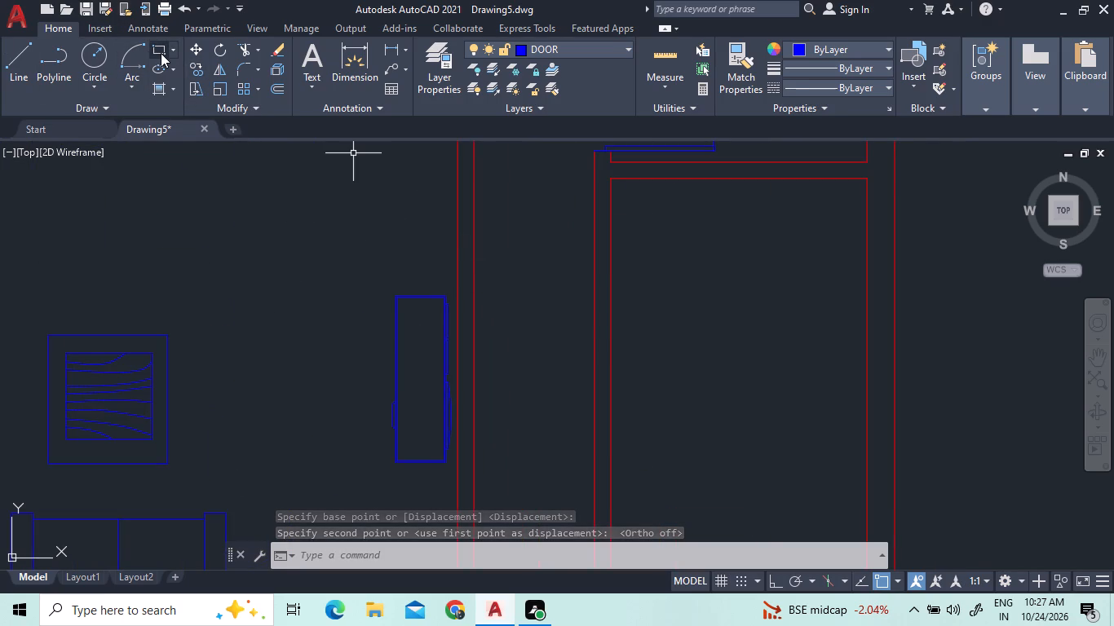
left_click(160, 52)
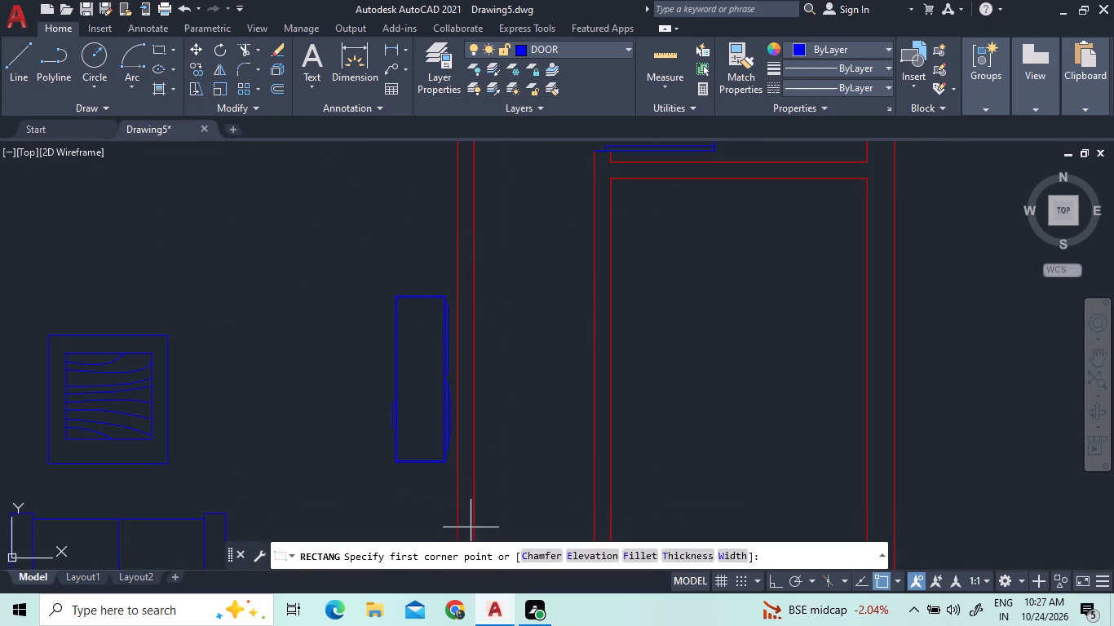
left_click(442, 464)
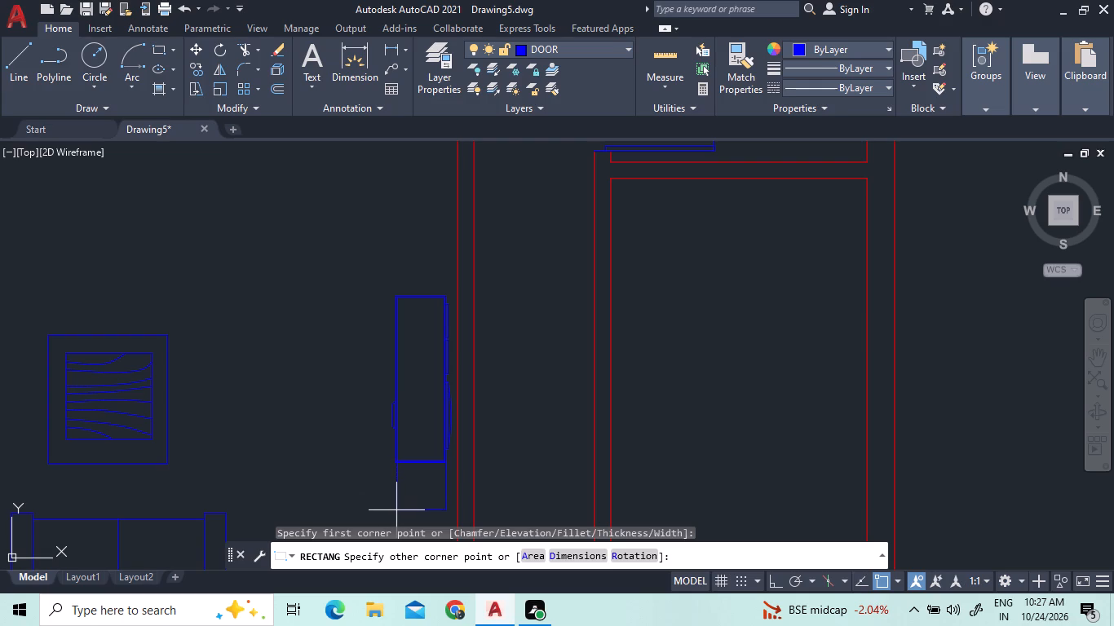
scroll(409, 447, "down", 2)
scroll(404, 481, "up", 3)
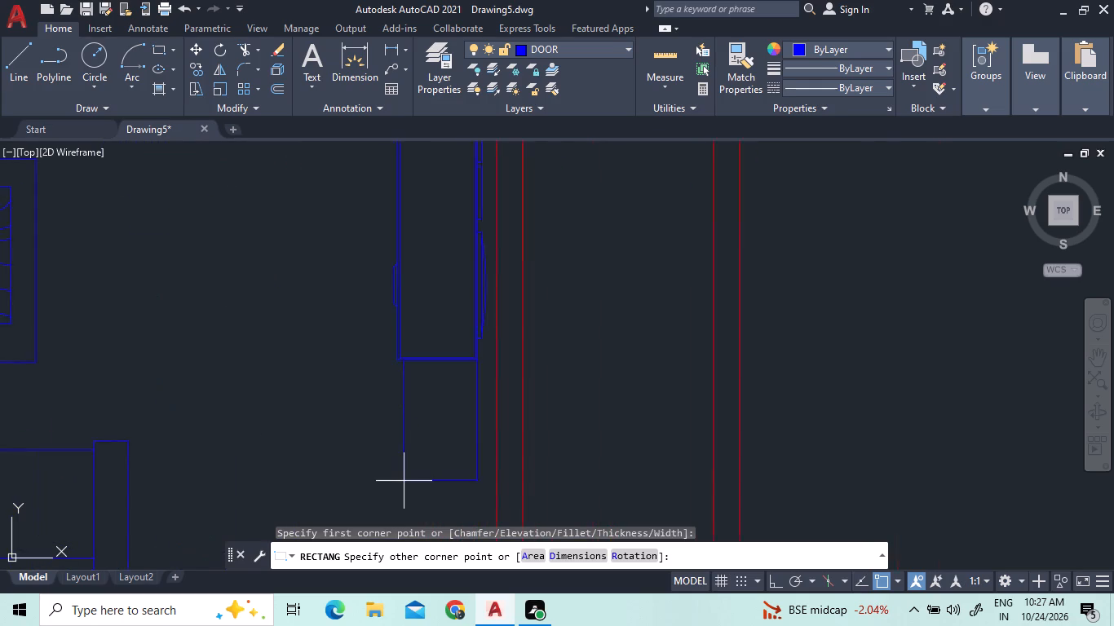
scroll(404, 481, "up", 1)
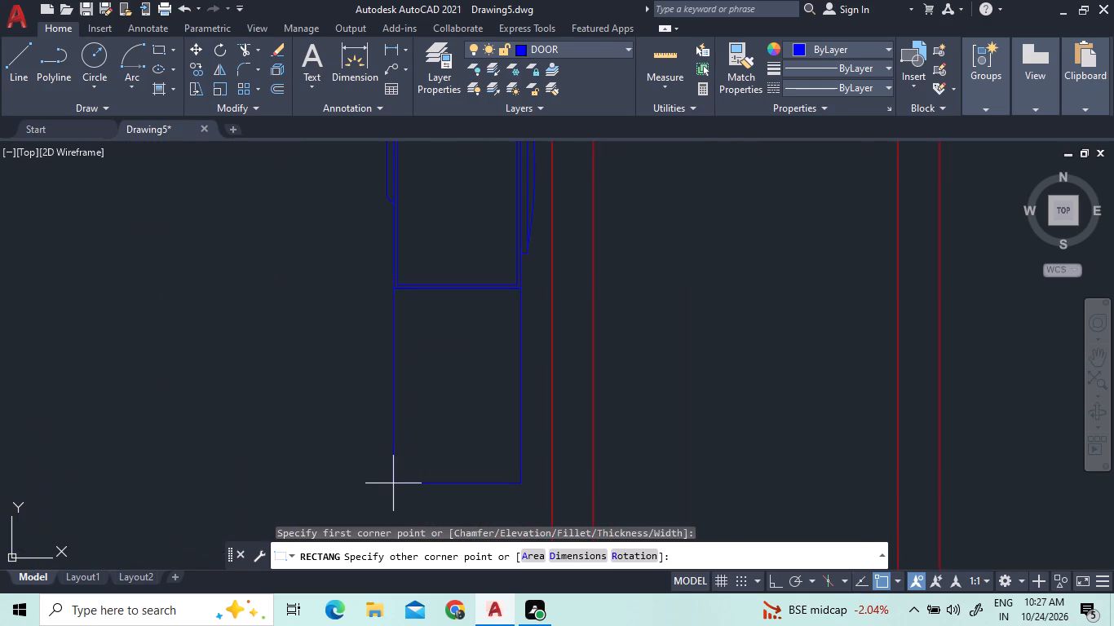
left_click(393, 483)
scroll(430, 509, "down", 2)
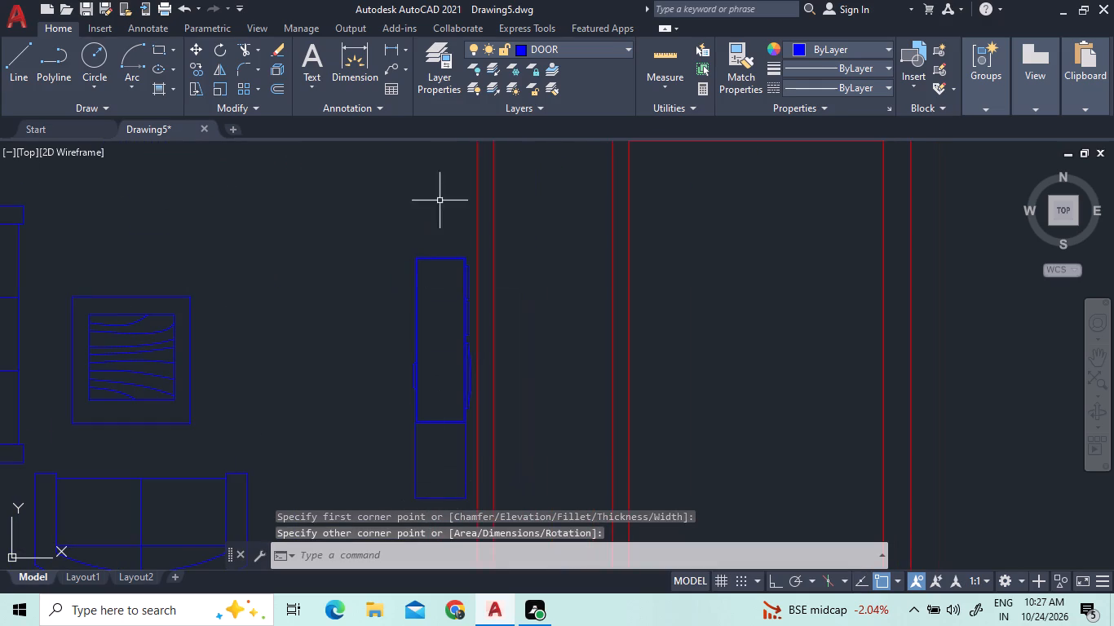
Draw a roughly square cabinet rectangle directly north of the TV unit, starting at its northwest corner and matching its width.
scroll(450, 266, "down", 1)
scroll(441, 169, "up", 3)
scroll(447, 192, "down", 4)
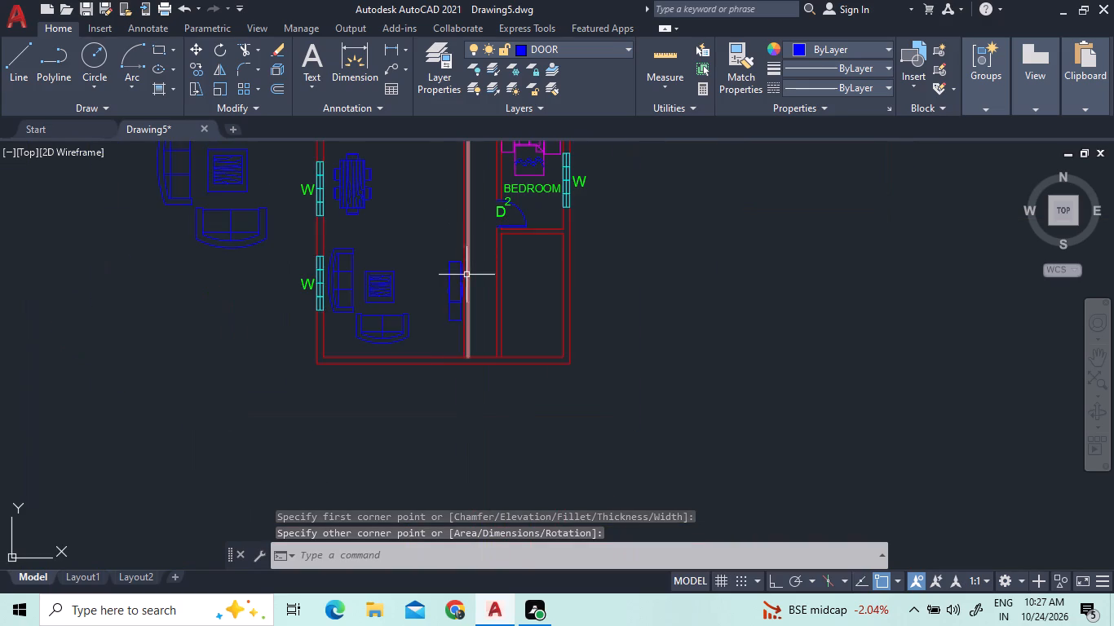
scroll(422, 181, "up", 3)
scroll(431, 181, "down", 1)
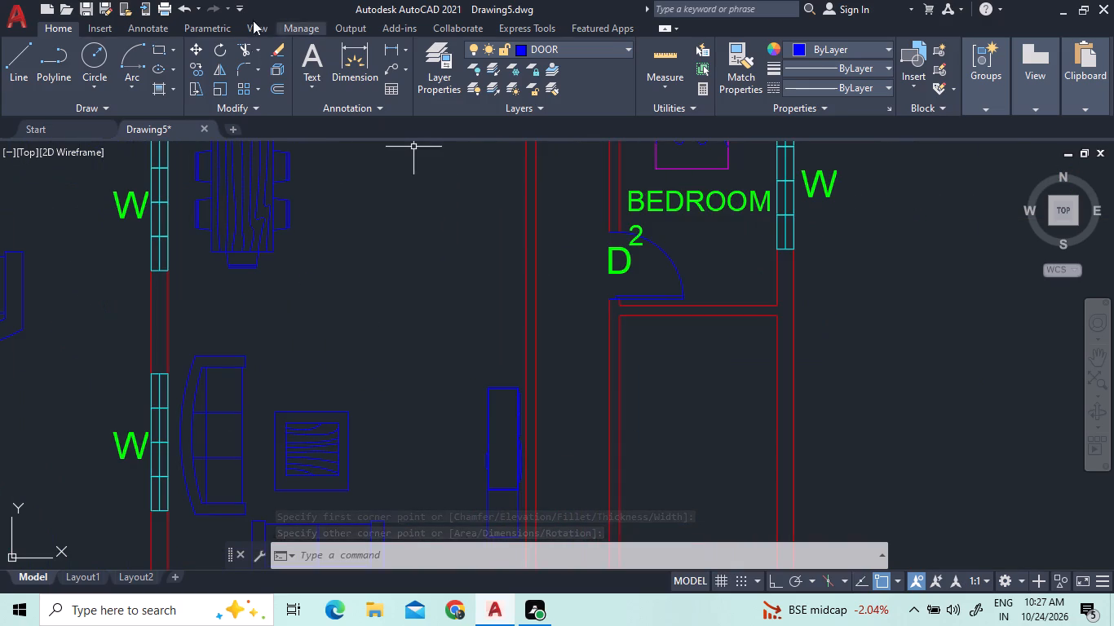
left_click(163, 46)
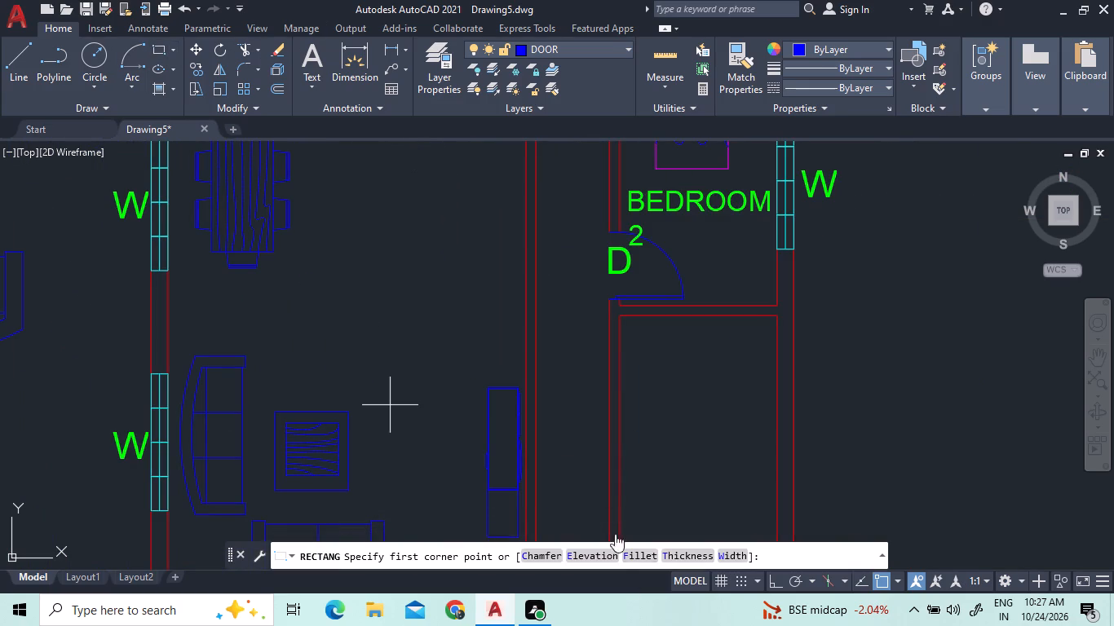
scroll(515, 378, "up", 4)
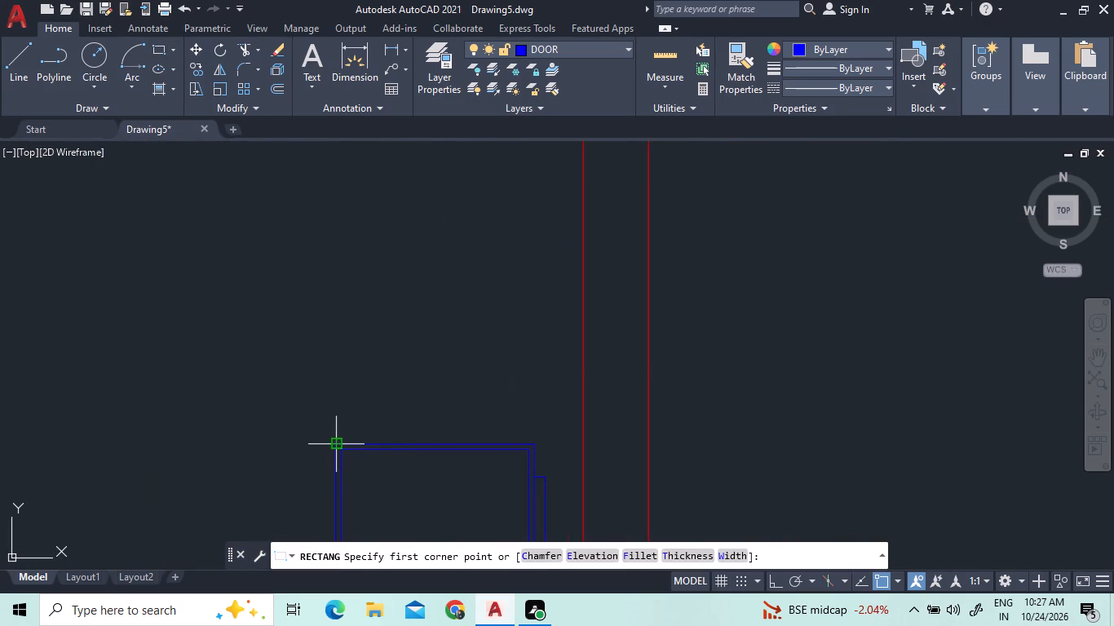
left_click(332, 443)
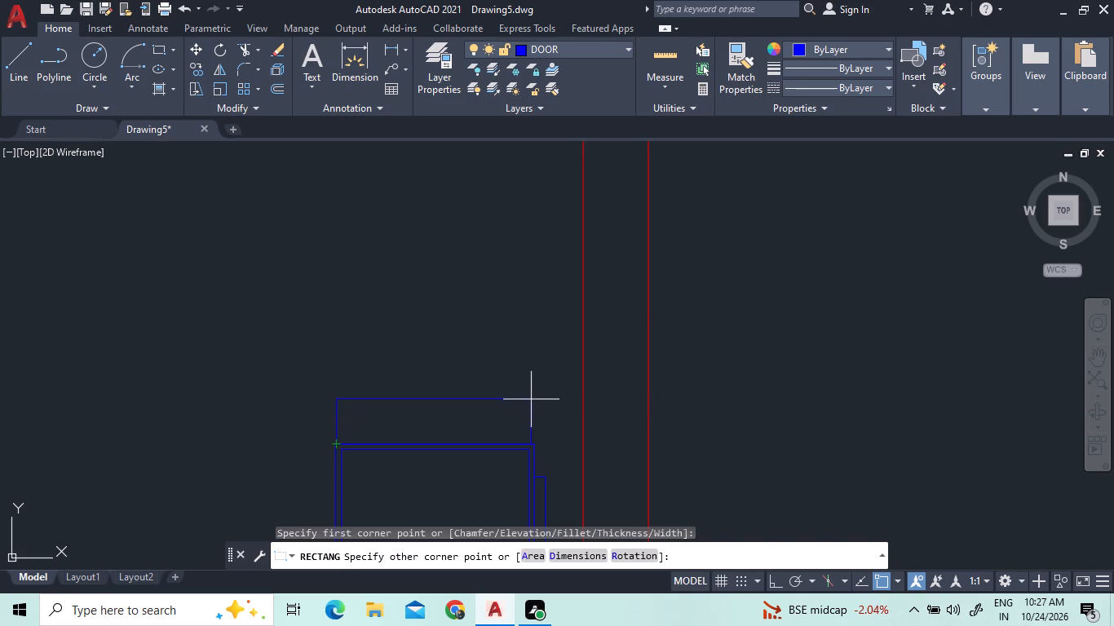
left_click(534, 249)
On the WALL layer, draw a three-sided line outline about 1.5 by 1.6, projecting west from the interior wall opposite the dining table.
scroll(537, 402, "down", 3)
scroll(571, 285, "down", 2)
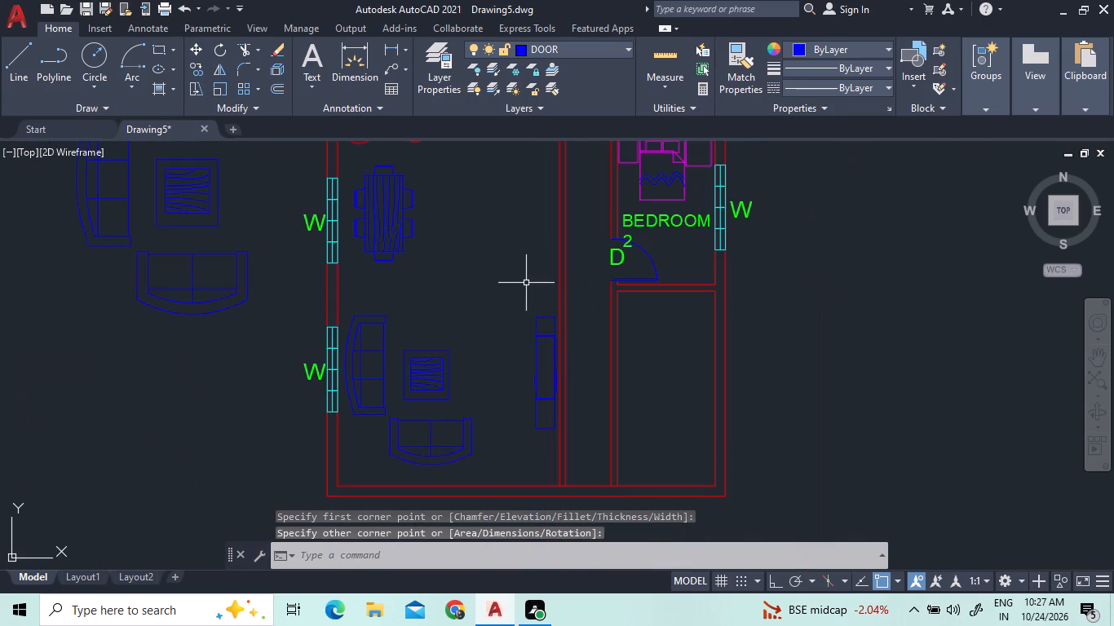
scroll(518, 287, "down", 1)
scroll(562, 190, "up", 2)
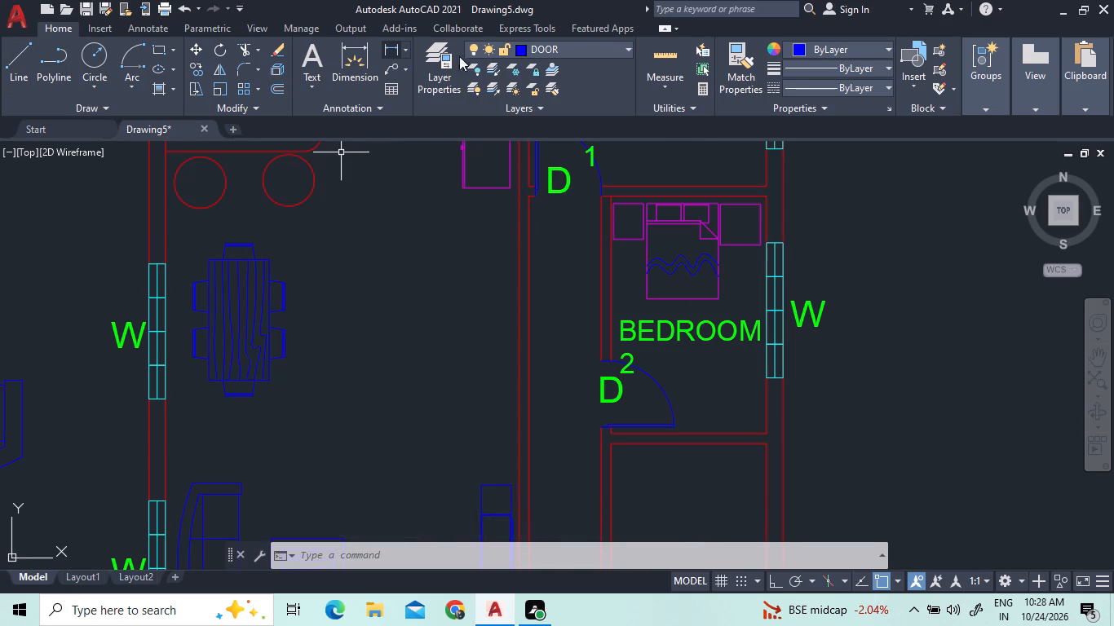
left_click(549, 48)
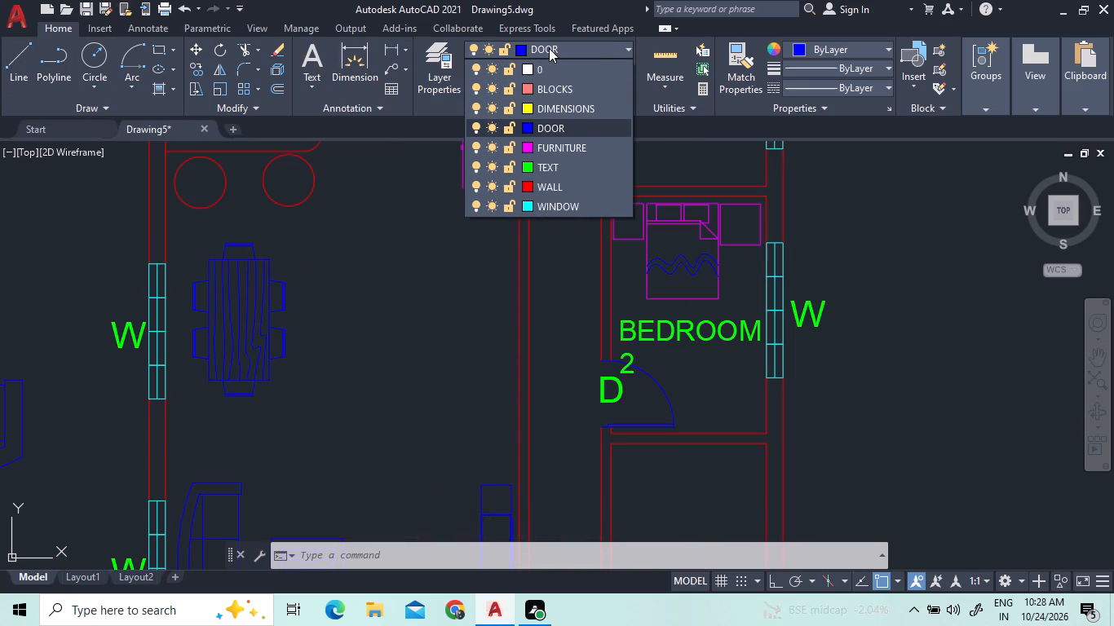
left_click(555, 188)
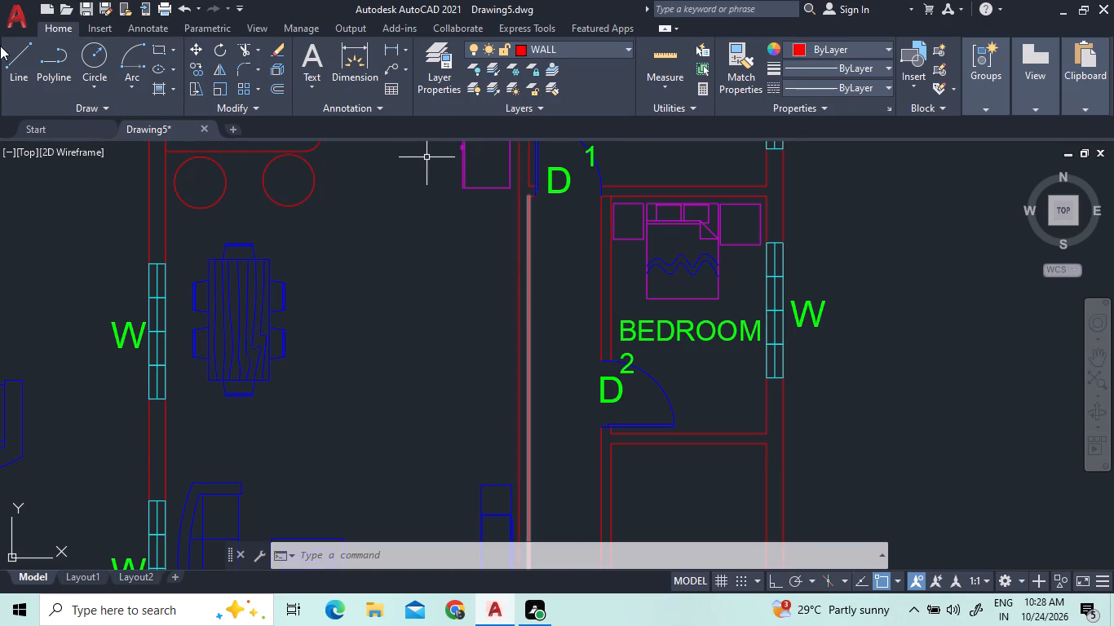
left_click(17, 68)
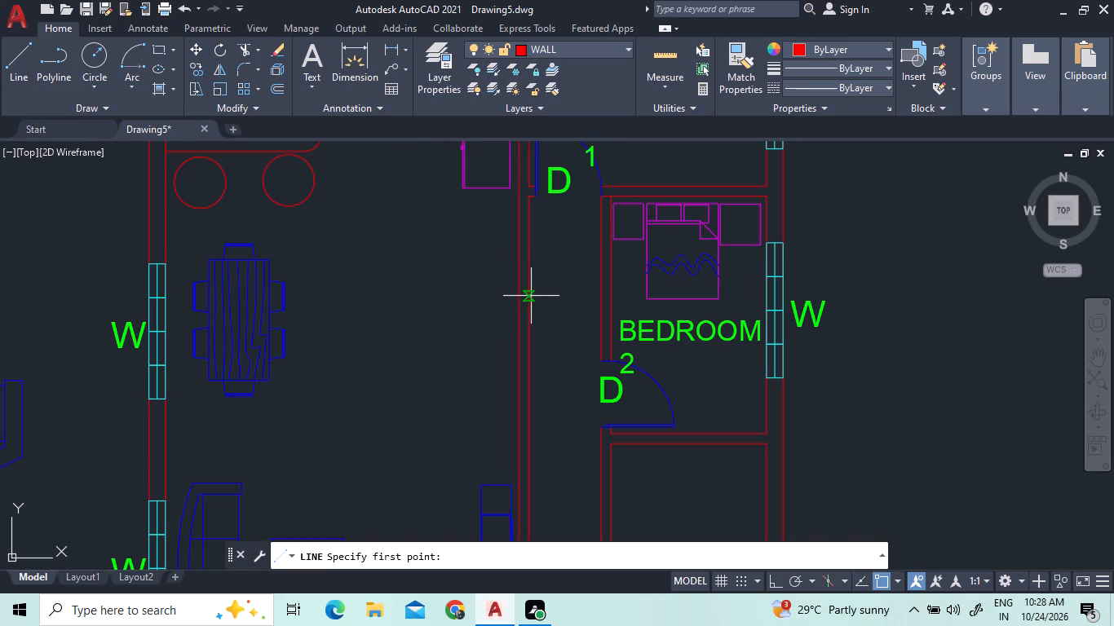
left_click(528, 296)
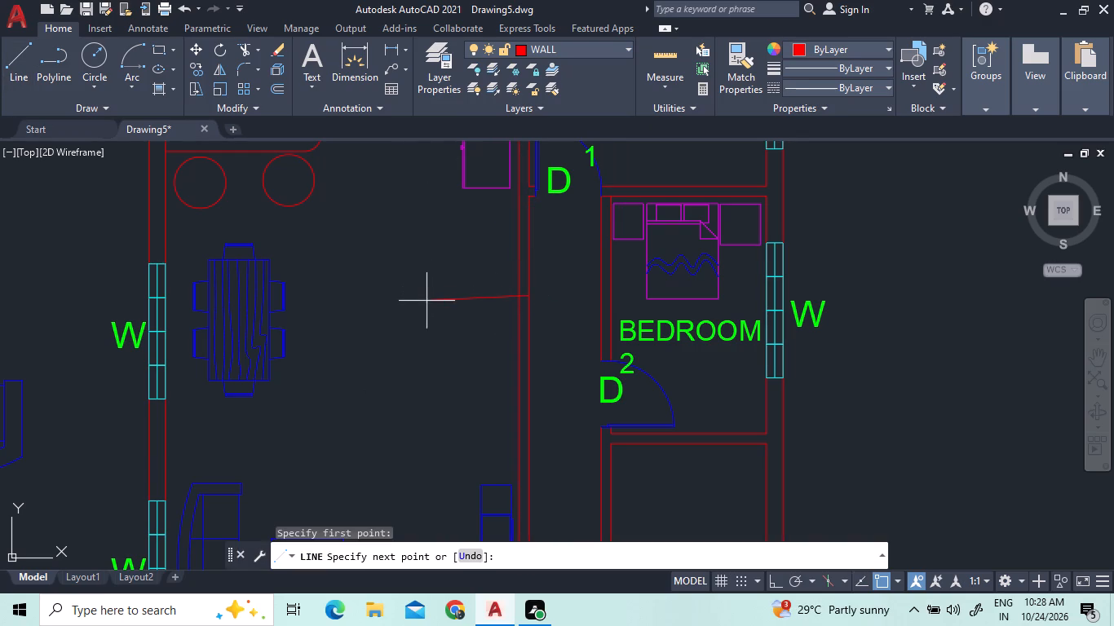
key("F8")
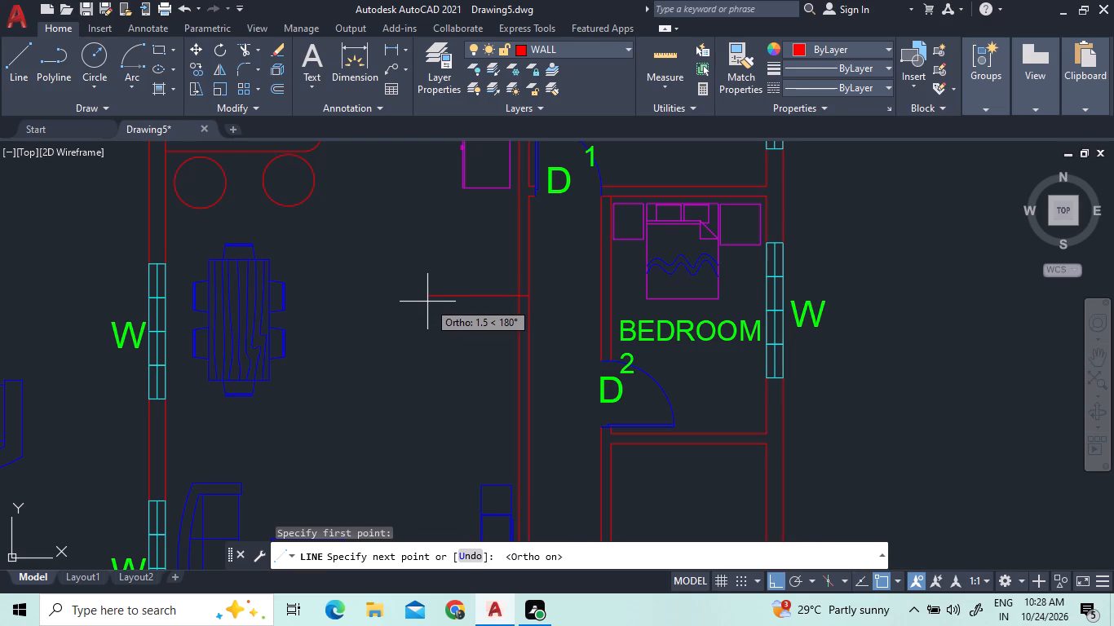
left_click(425, 302)
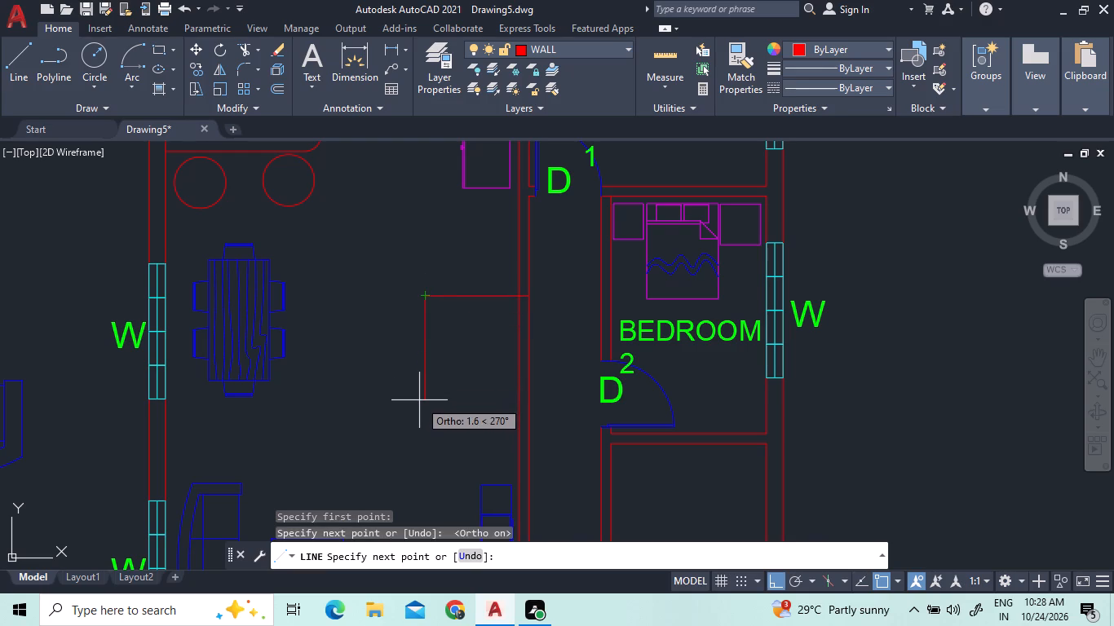
left_click(419, 400)
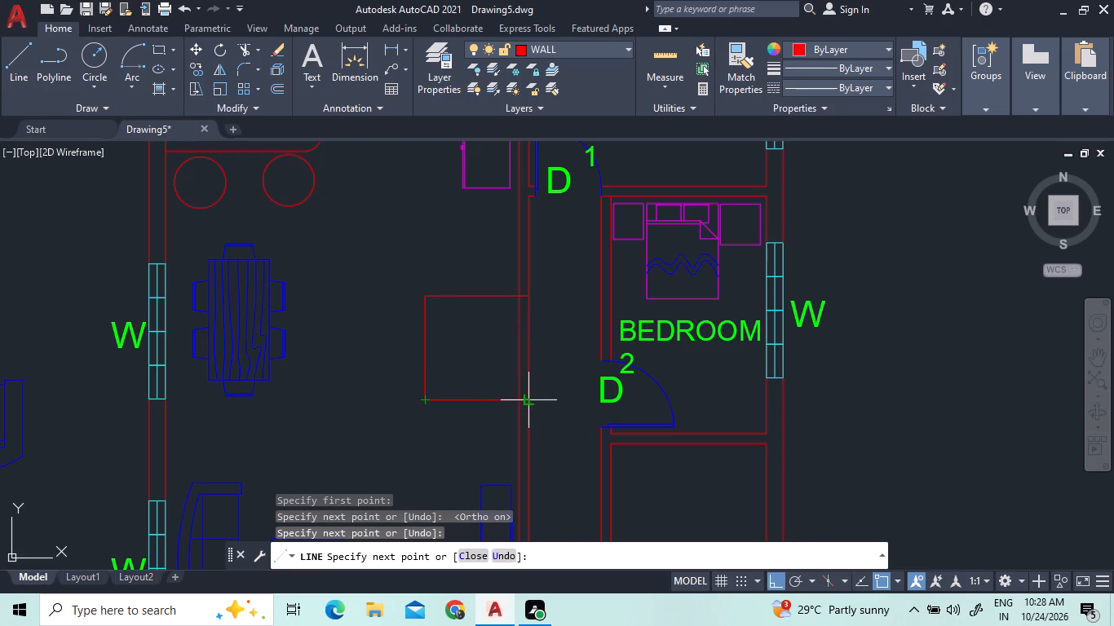
left_click(533, 403)
key("Escape")
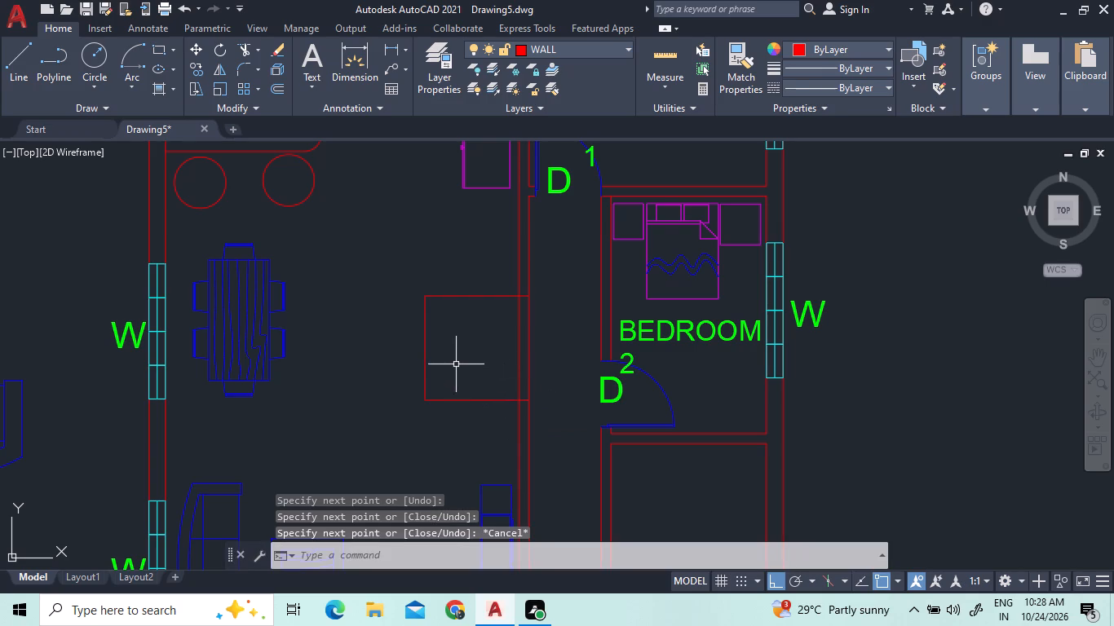
Offset the north and south lines of the new three-sided outline inward by 0.1.
left_click(281, 82)
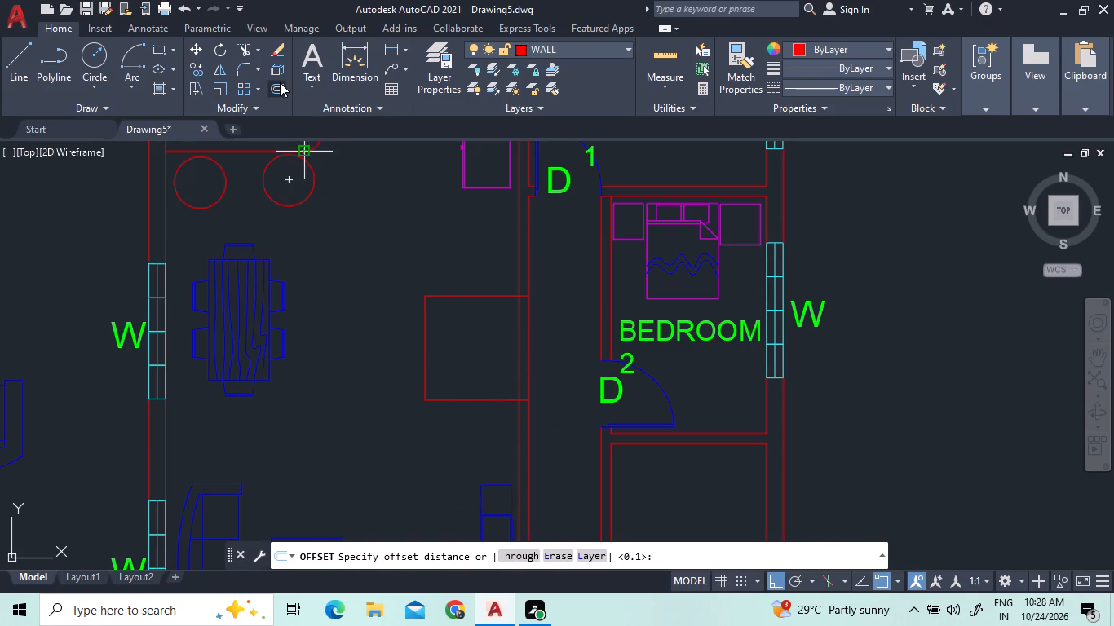
type("0.1")
key("Return")
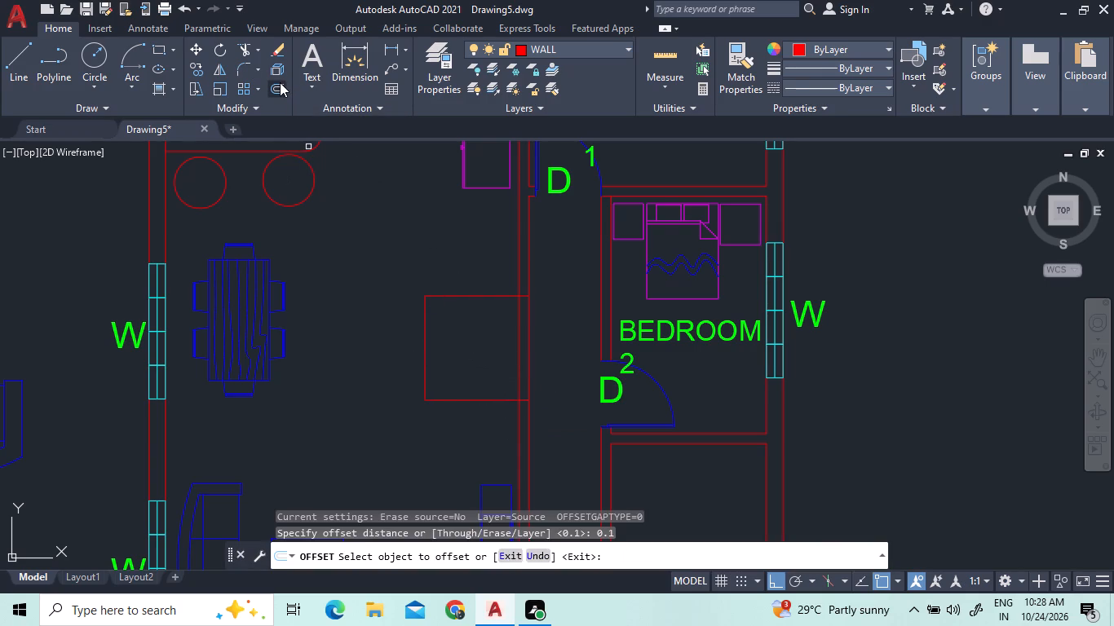
left_click(456, 297)
left_click(450, 322)
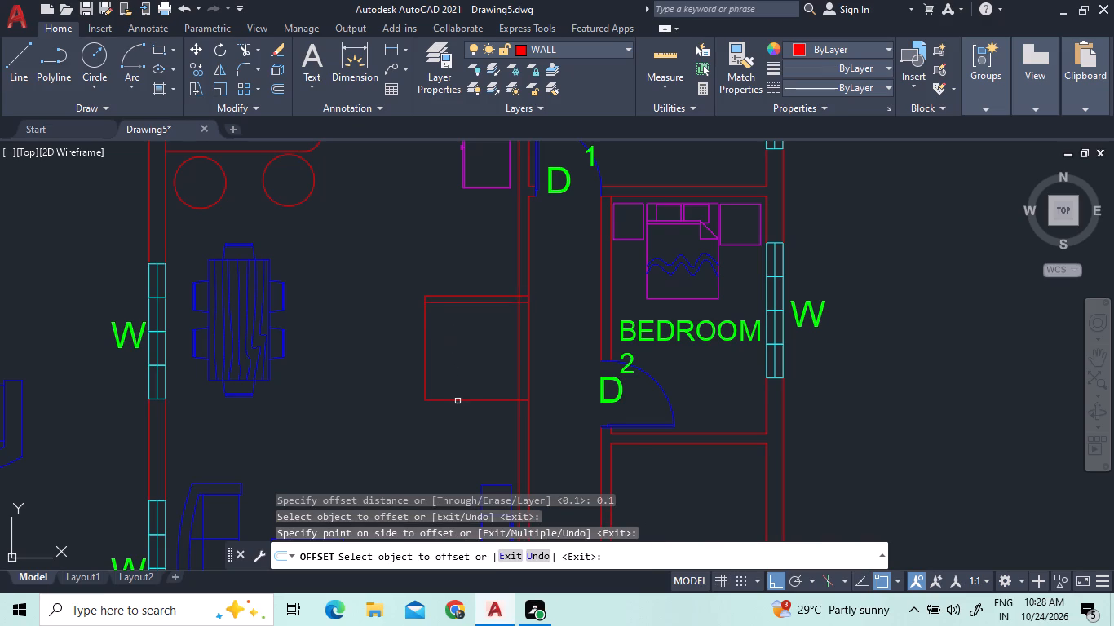
left_click(458, 401)
left_click(454, 376)
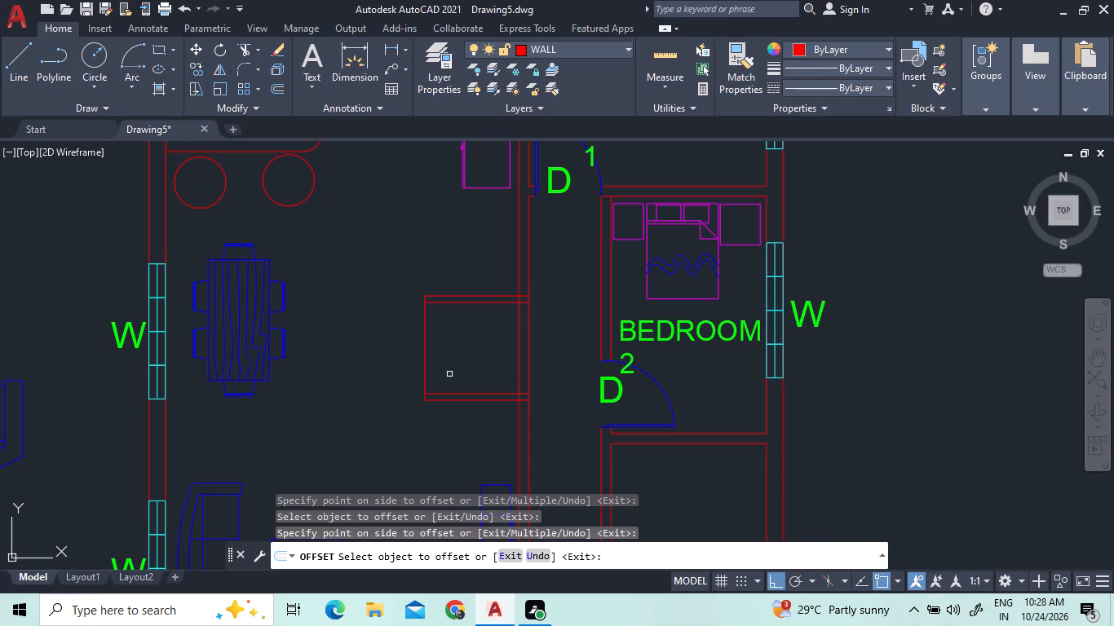
key("Escape")
key("Escape")
Offset the outline's west line eastward five times in succession at 0.25 spacing to form stair treads.
key("0")
key("Escape")
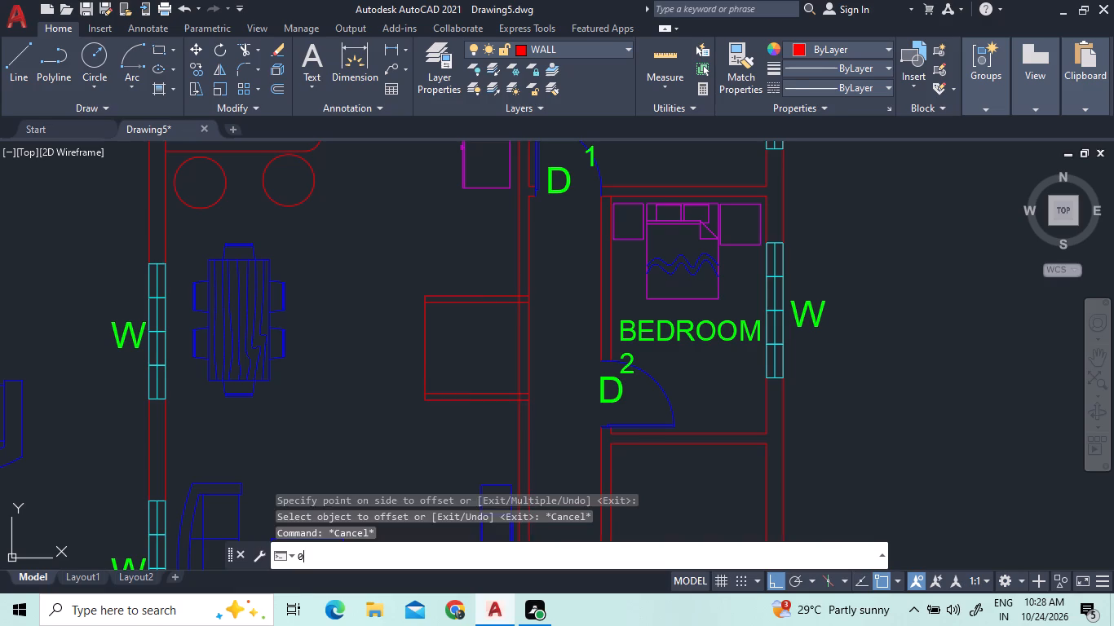
key("o")
key("Return")
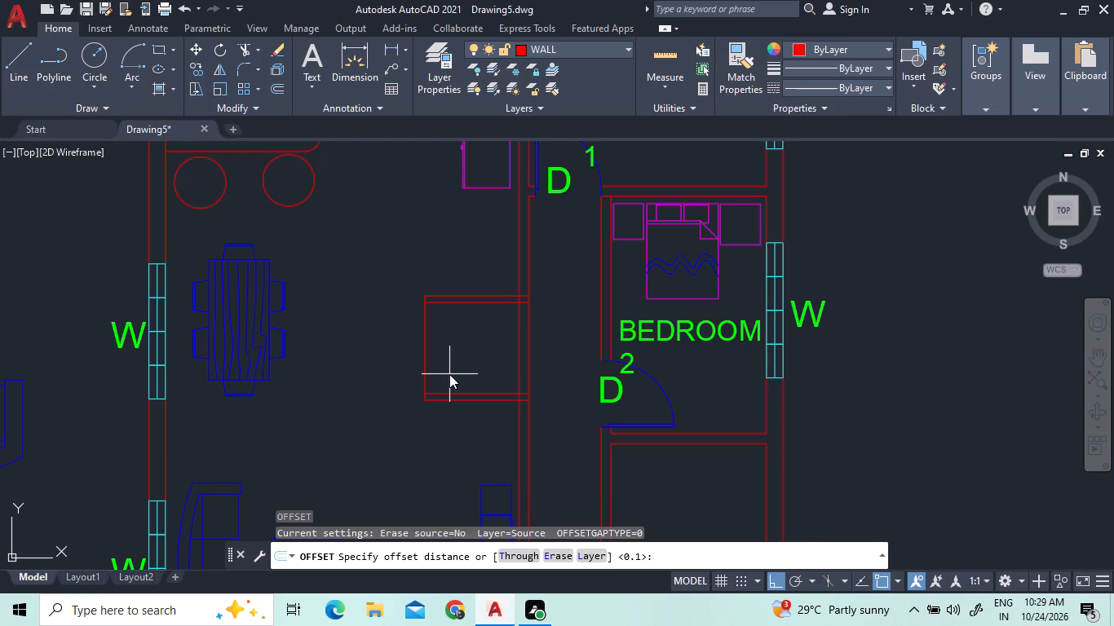
type("0.25")
key("Return")
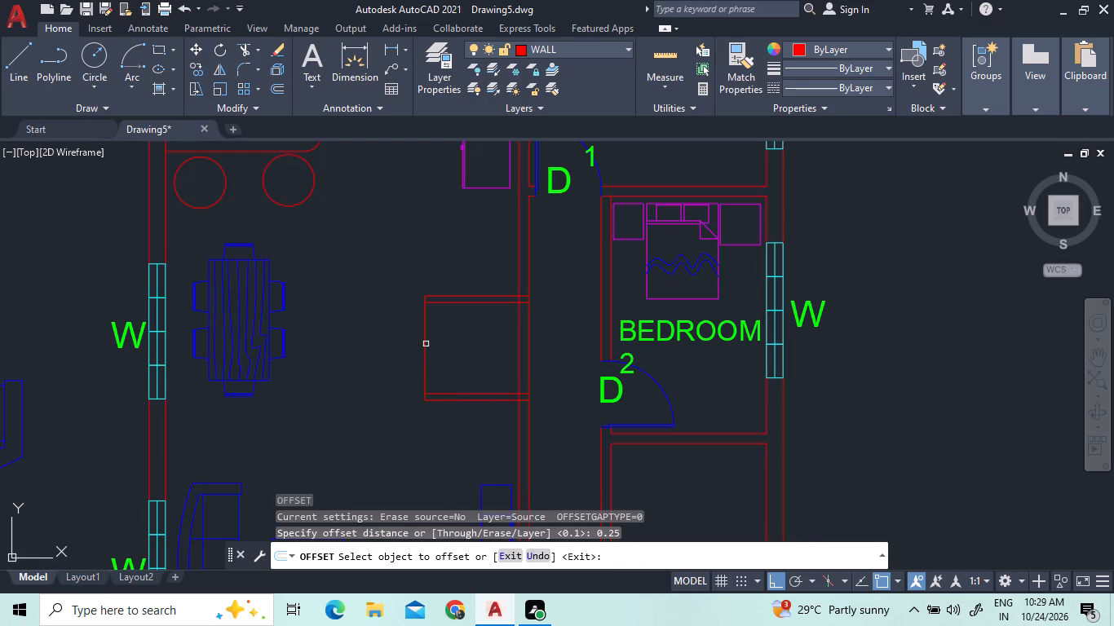
left_click(426, 344)
left_click(453, 348)
left_click(441, 348)
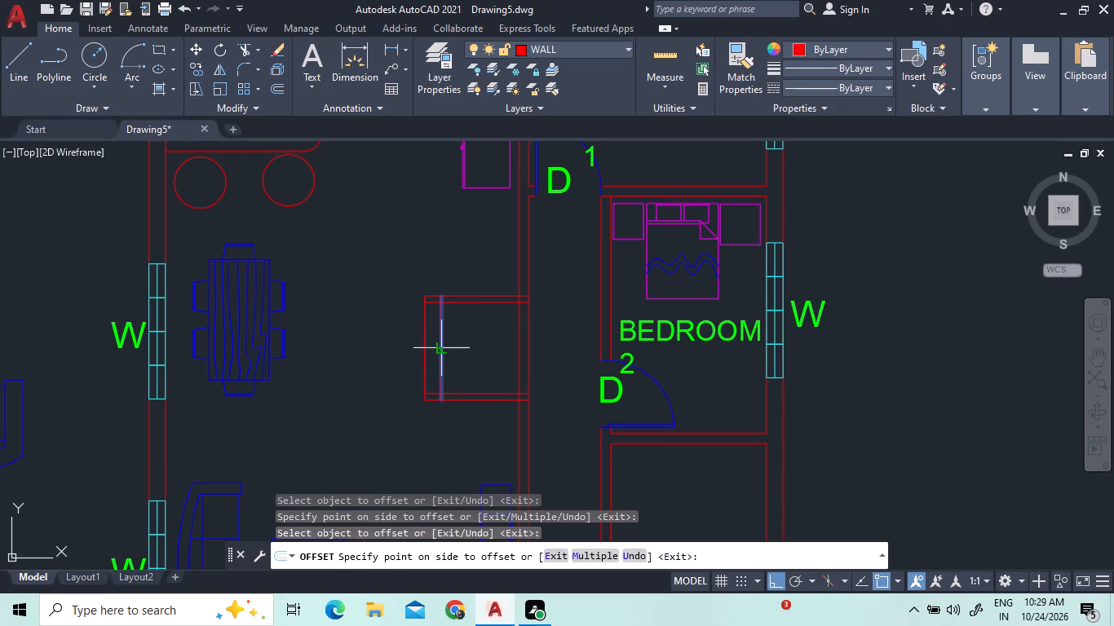
left_click(477, 349)
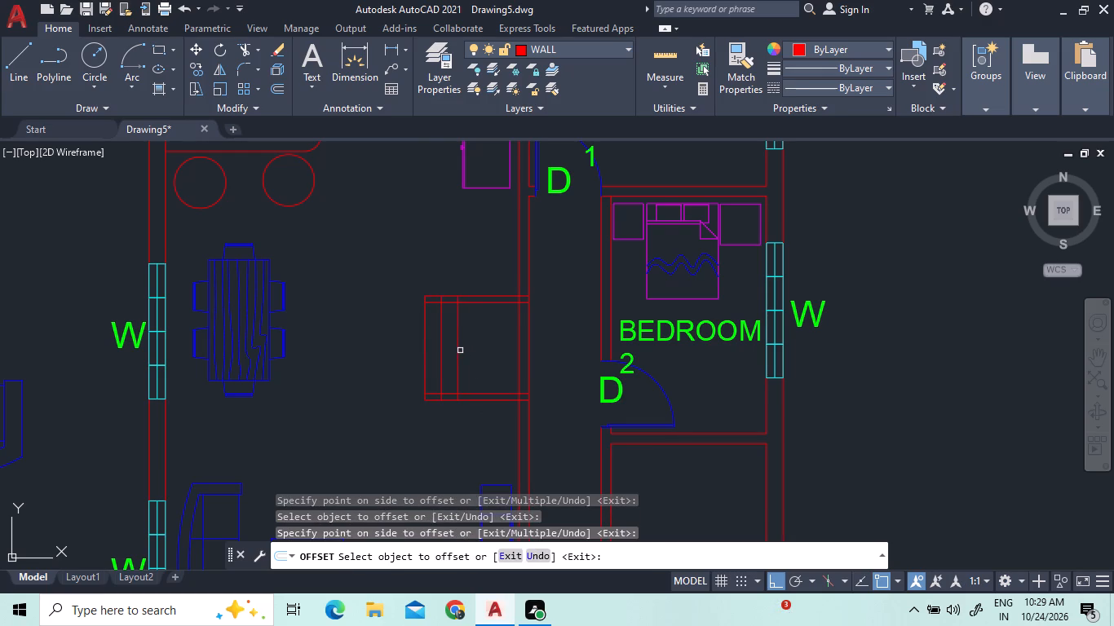
left_click(460, 350)
left_click(478, 346)
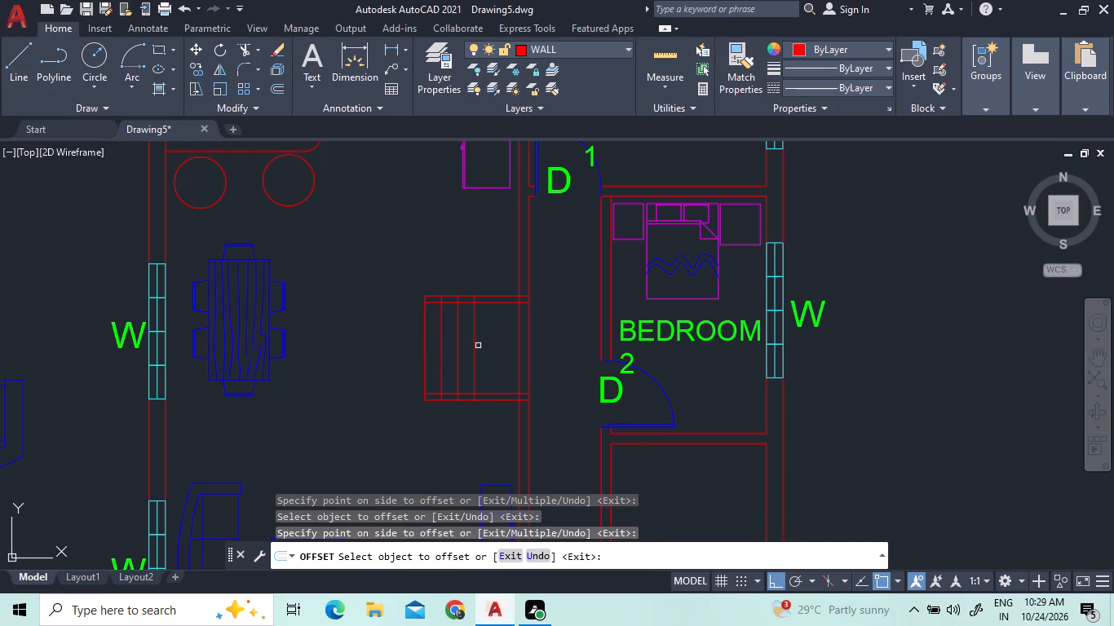
left_click(475, 342)
left_click(493, 342)
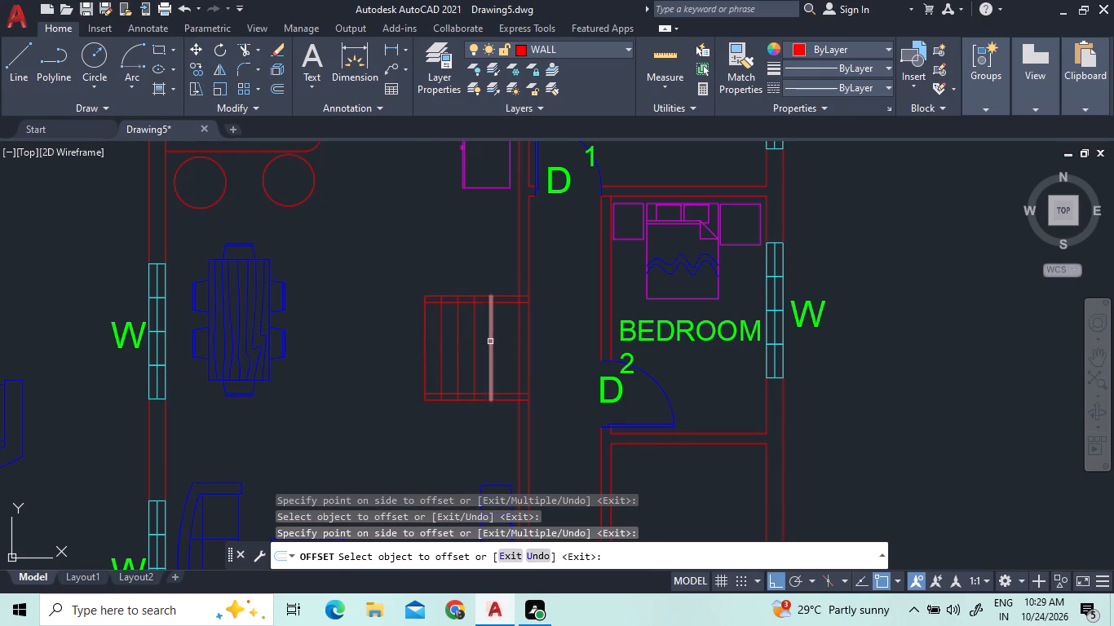
left_click(490, 342)
left_click(507, 342)
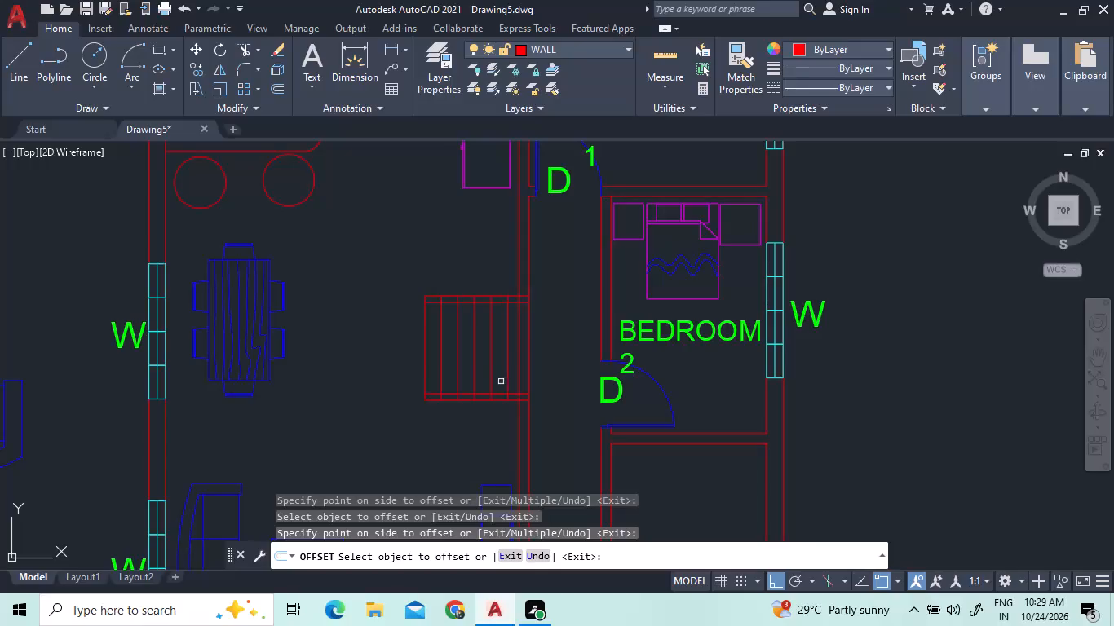
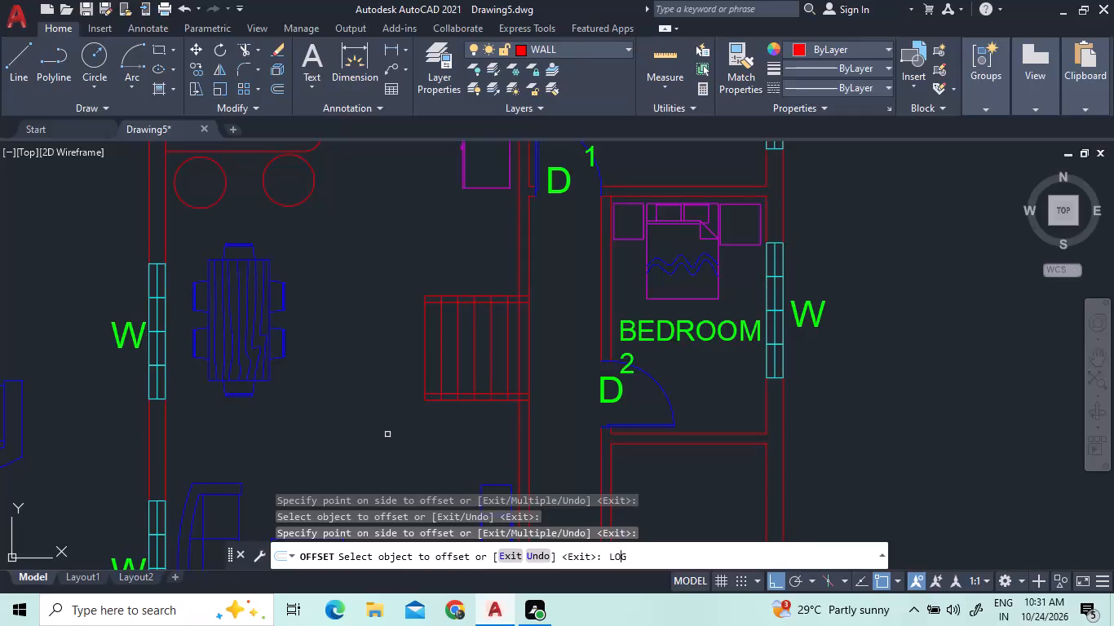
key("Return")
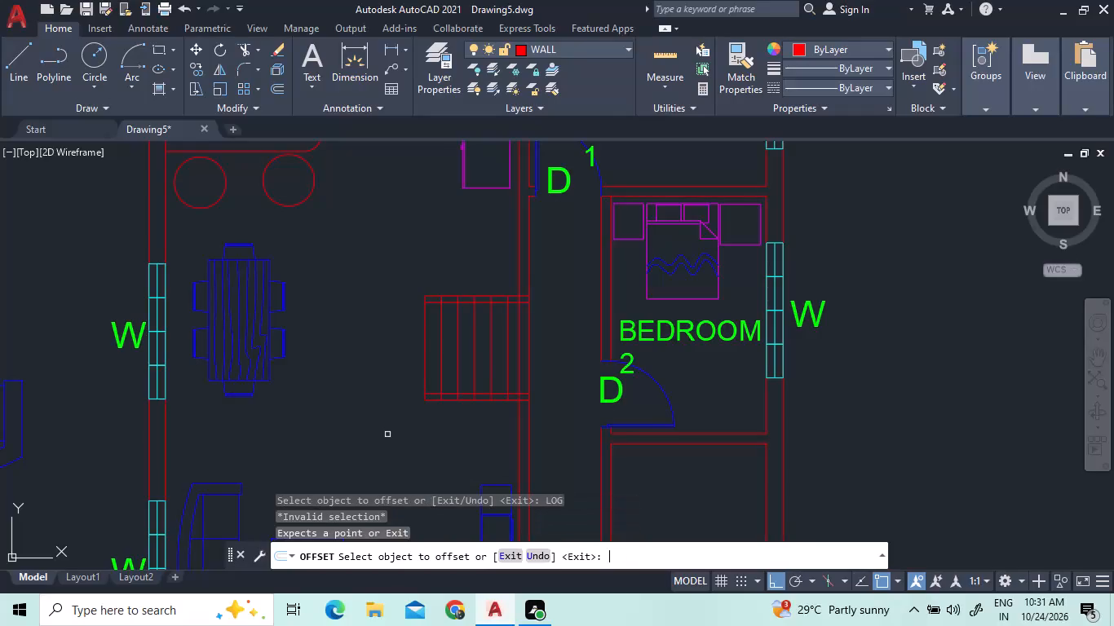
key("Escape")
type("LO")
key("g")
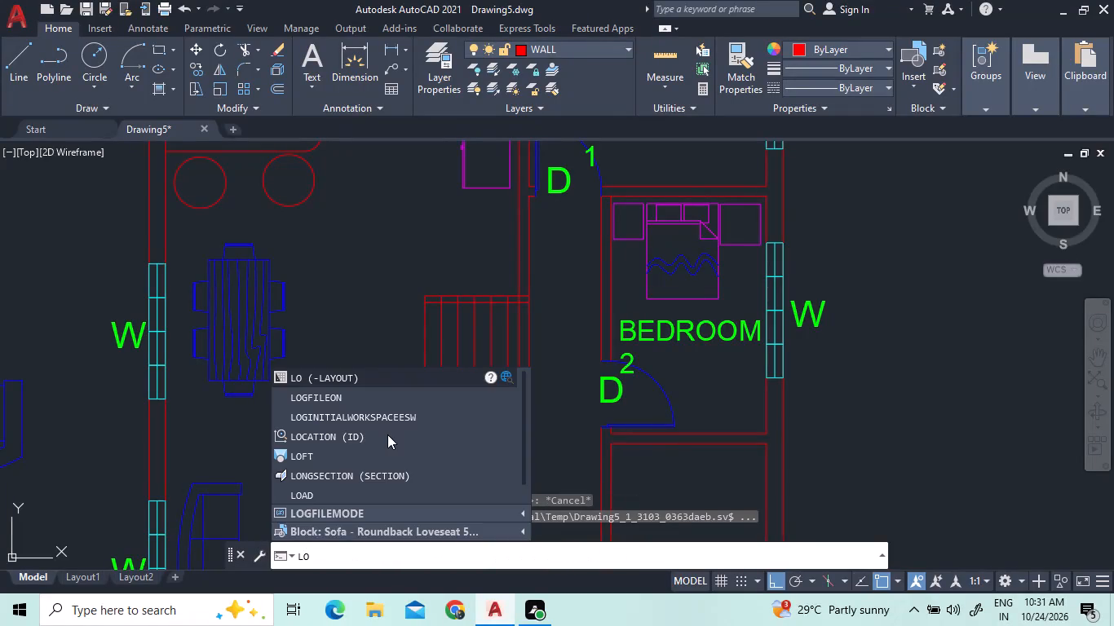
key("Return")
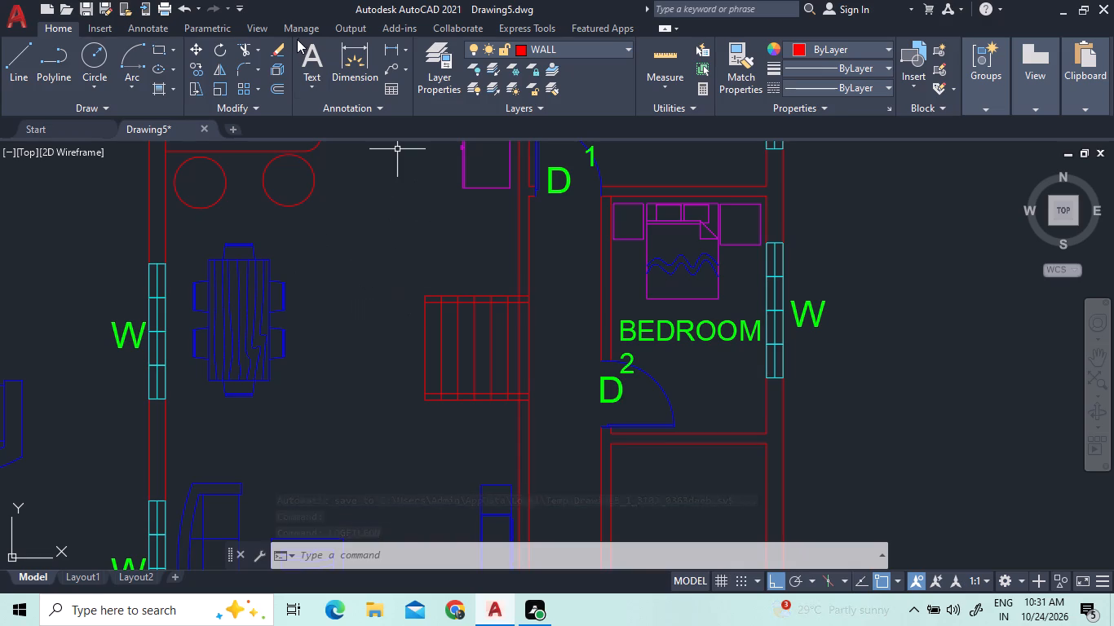
Trim the stair tread lines between the paired lines along the staircase's north and south edges.
left_click(250, 51)
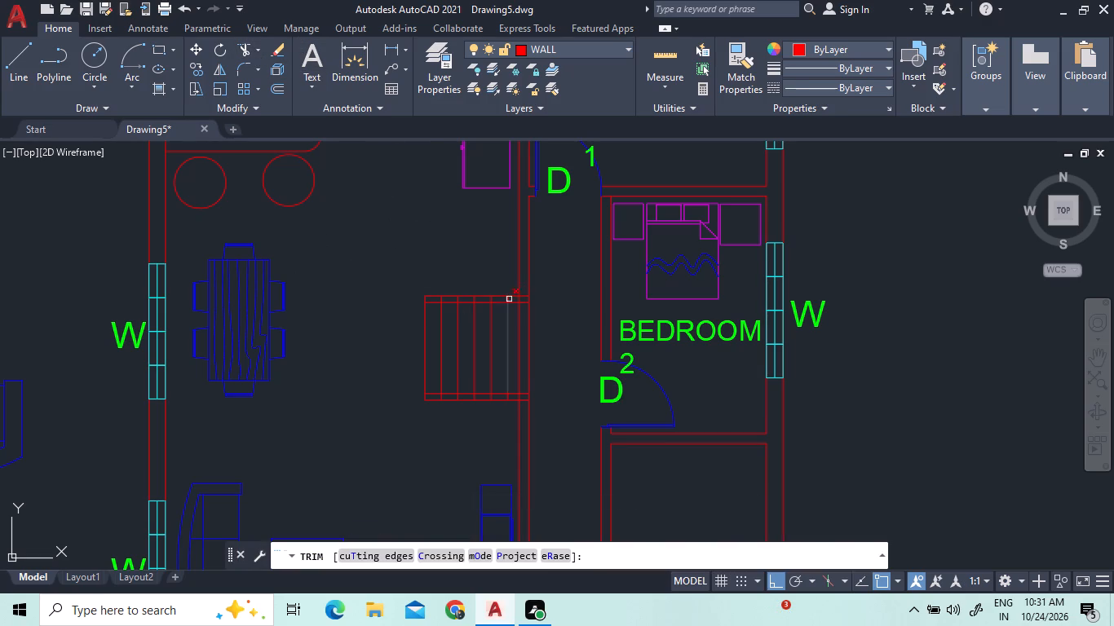
scroll(519, 303, "up", 4)
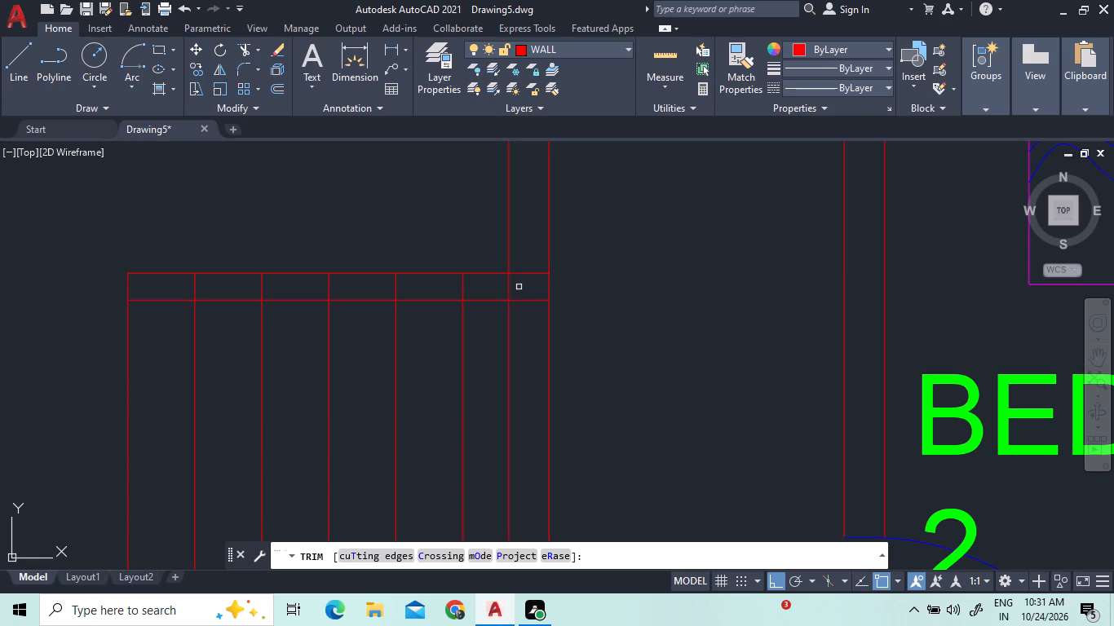
left_click(496, 280)
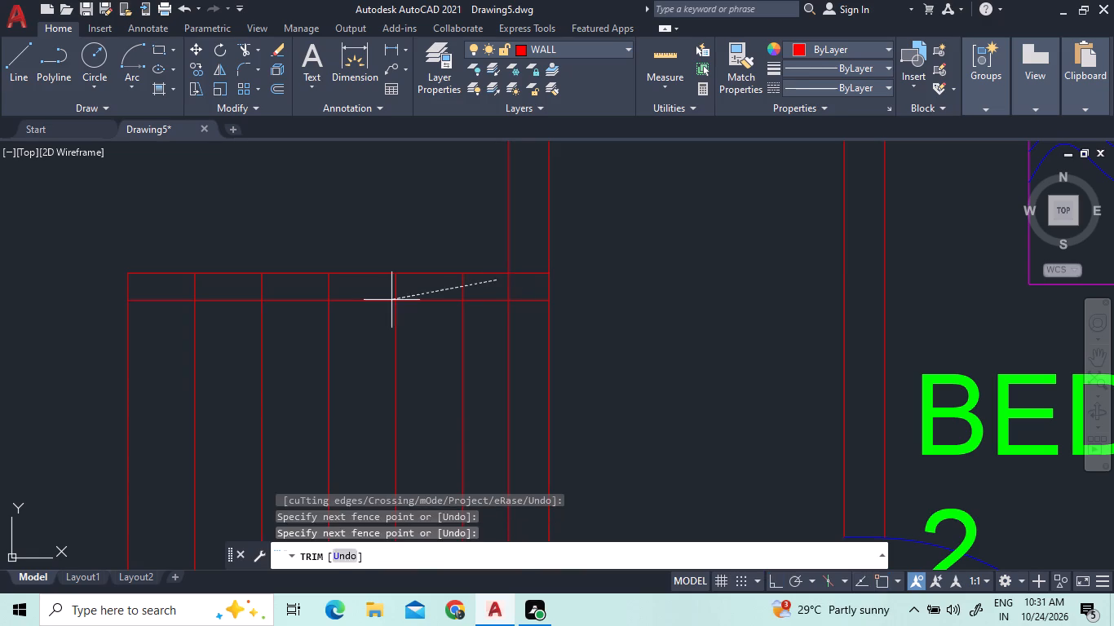
left_click(187, 284)
scroll(270, 338, "down", 3)
scroll(258, 448, "up", 3)
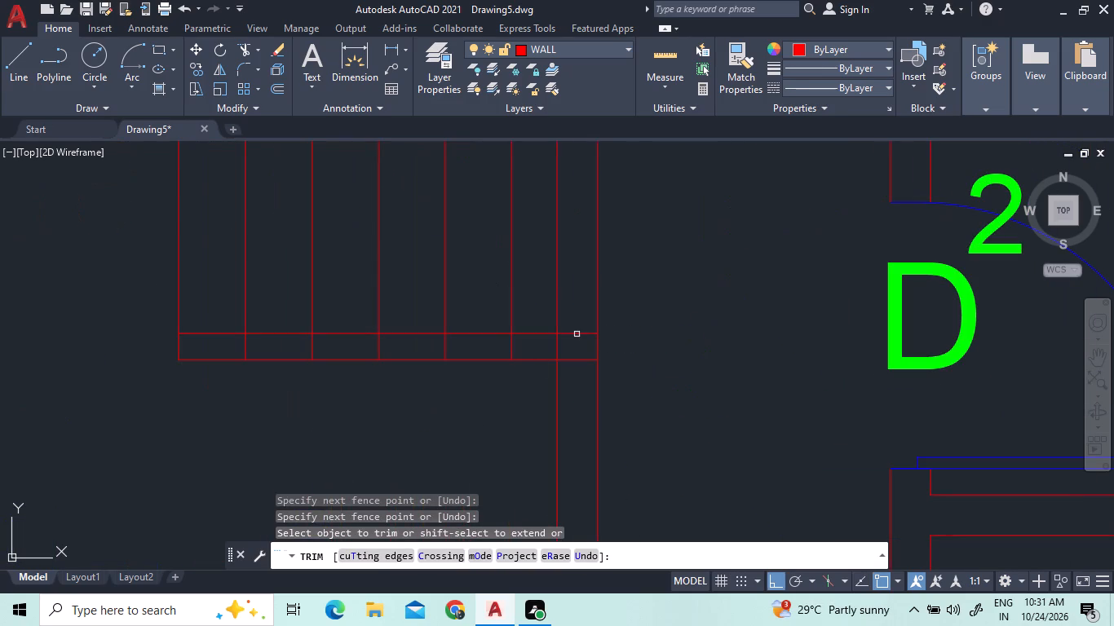
left_click(533, 344)
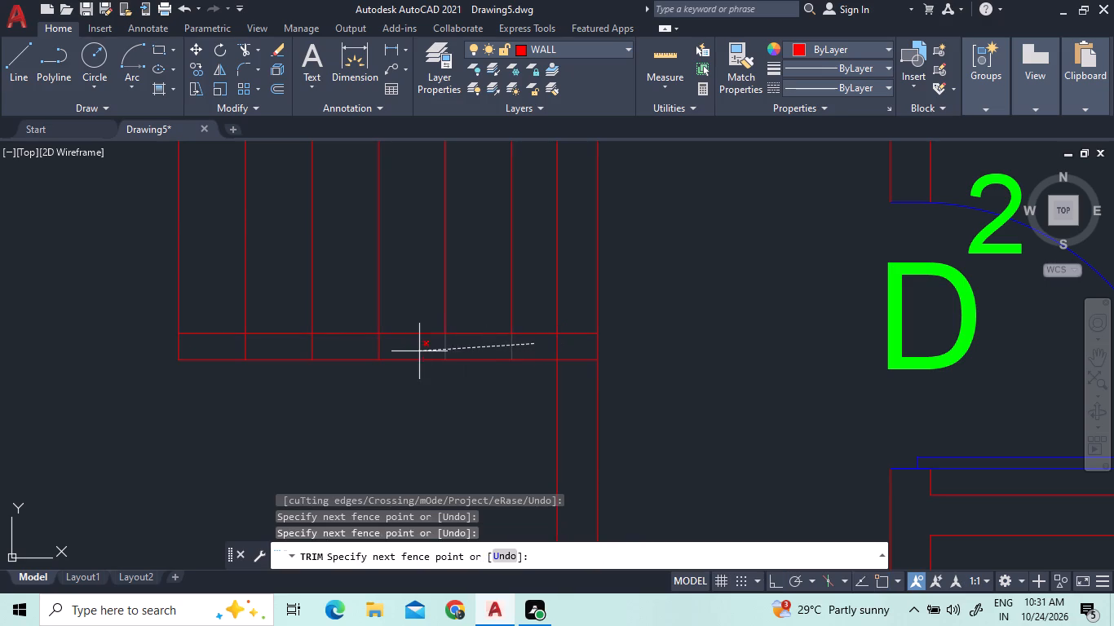
left_click(211, 341)
scroll(334, 407, "down", 3)
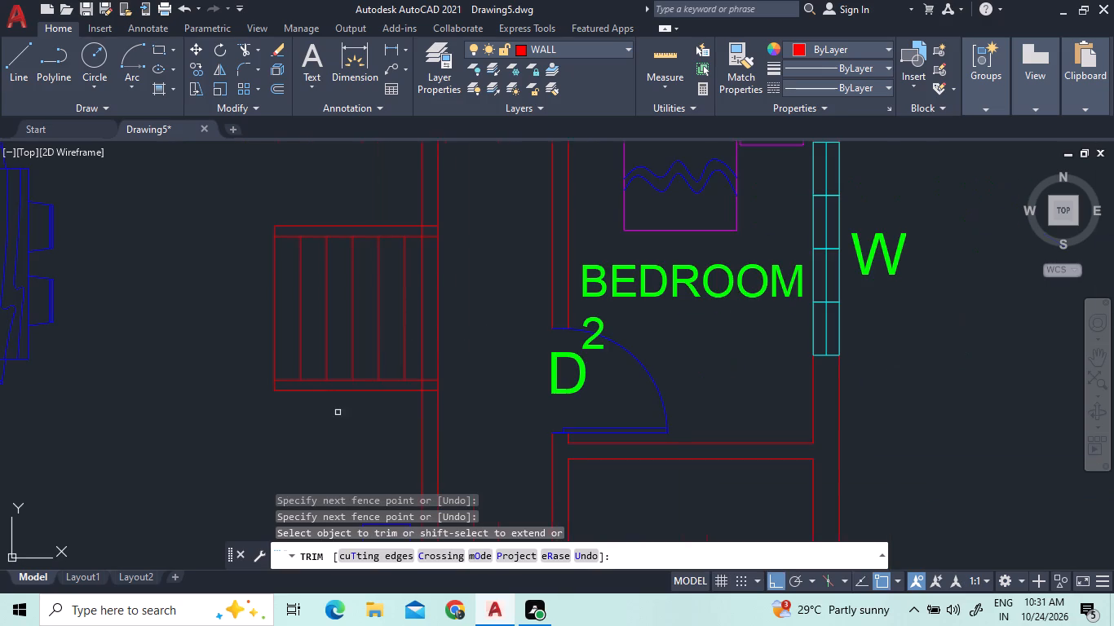
scroll(365, 306, "down", 1)
right_click(255, 286)
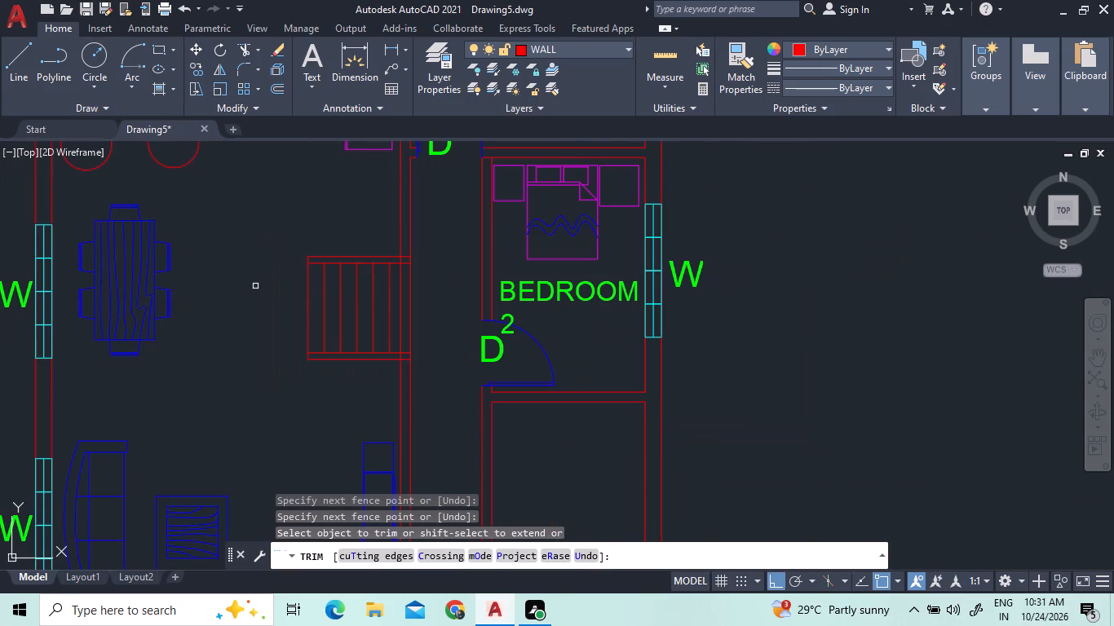
left_click(262, 293)
Offset the north inner wall line of the empty room below BEDROOM 2 southward by 2.0.
scroll(283, 221, "down", 1)
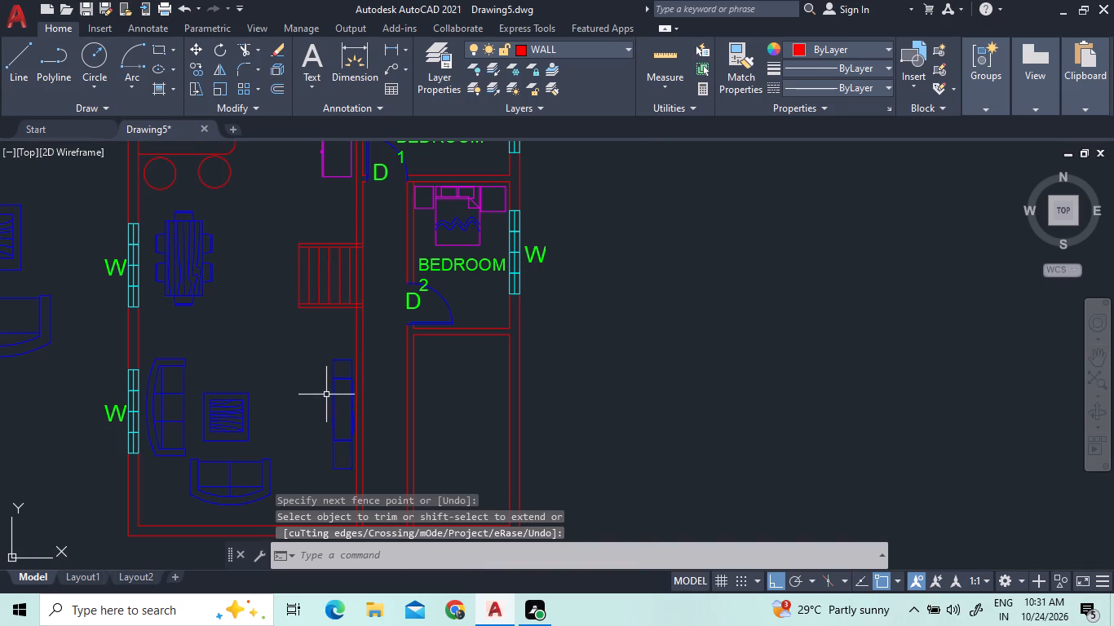
scroll(344, 353, "down", 1)
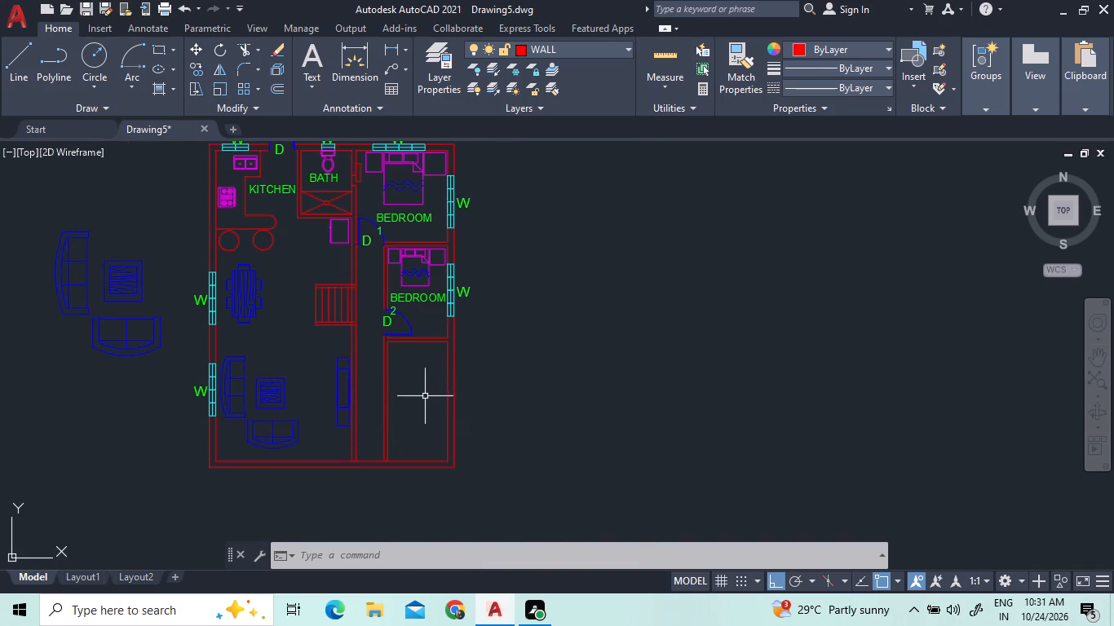
scroll(427, 370, "up", 2)
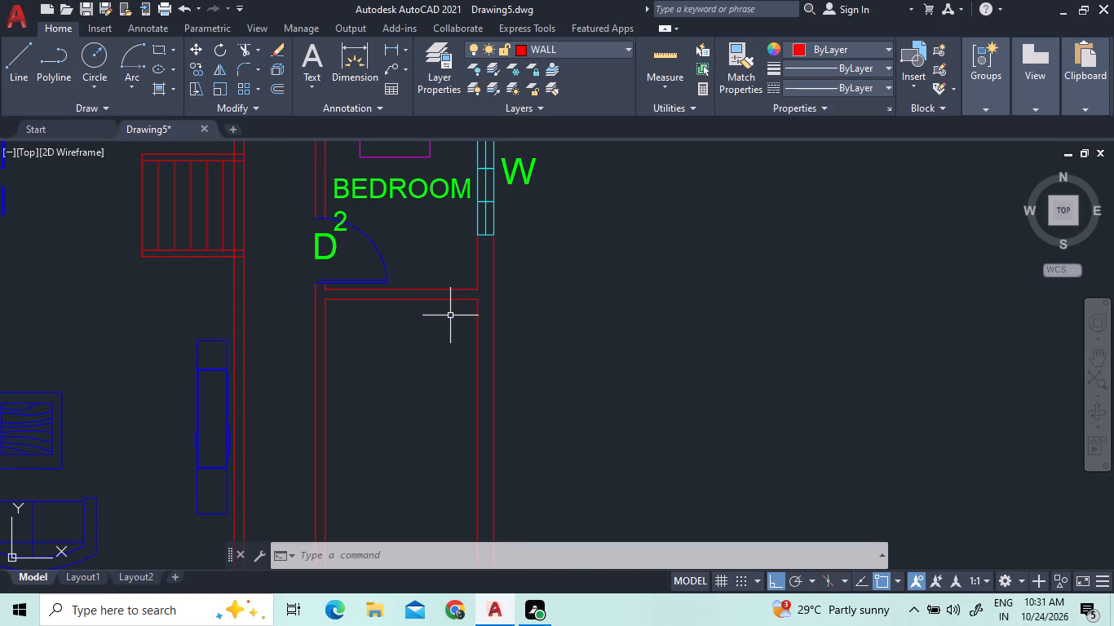
middle_click_drag(450, 332, 395, 325)
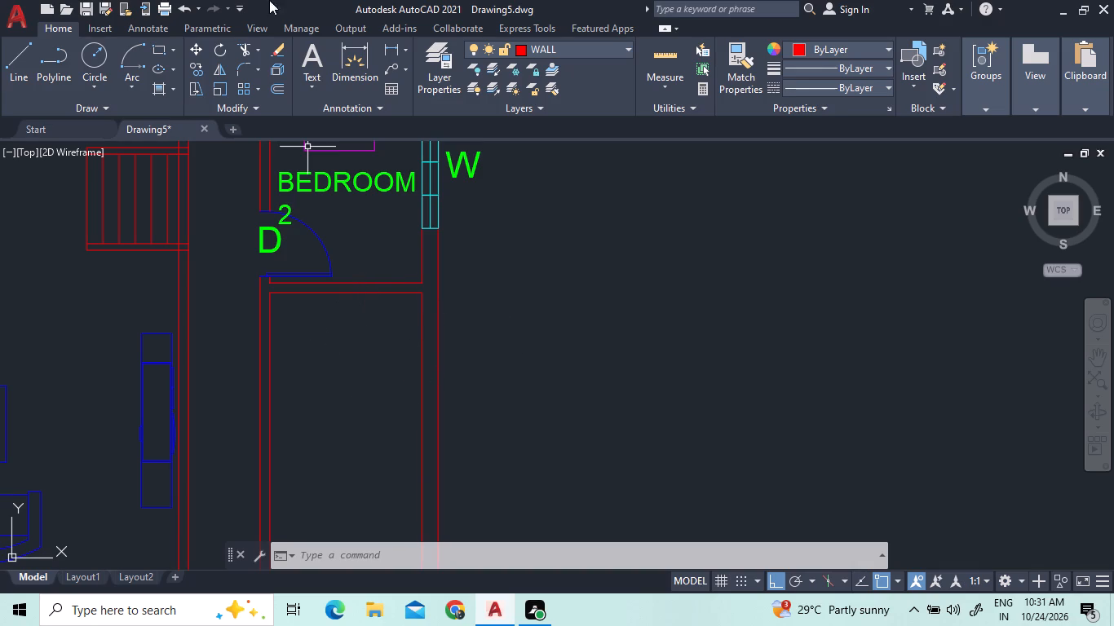
left_click(282, 94)
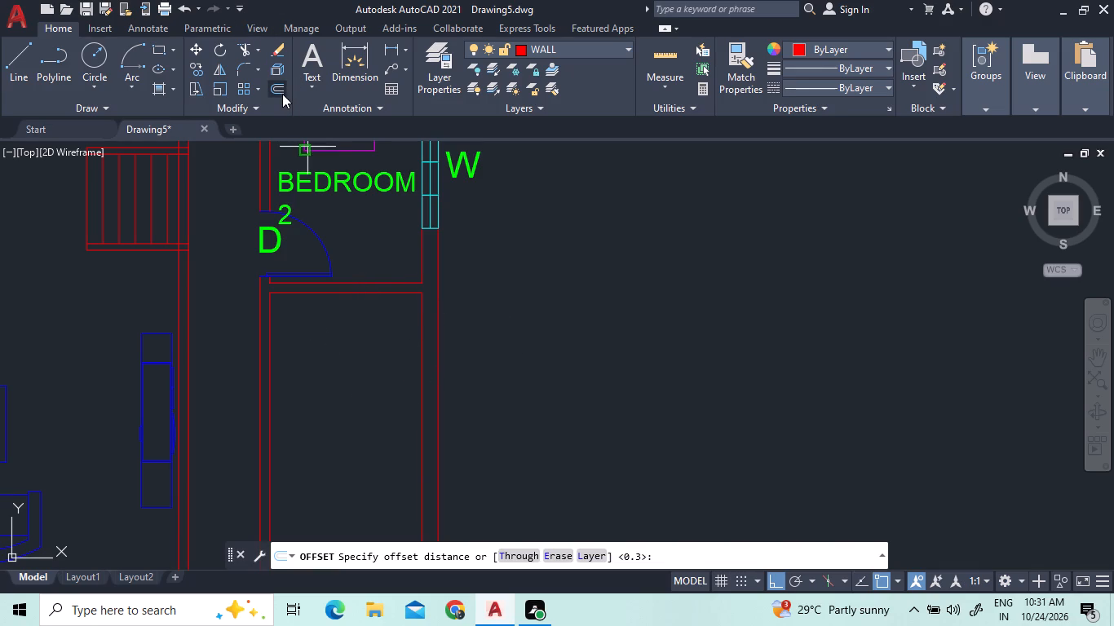
type("2.0")
key("Return")
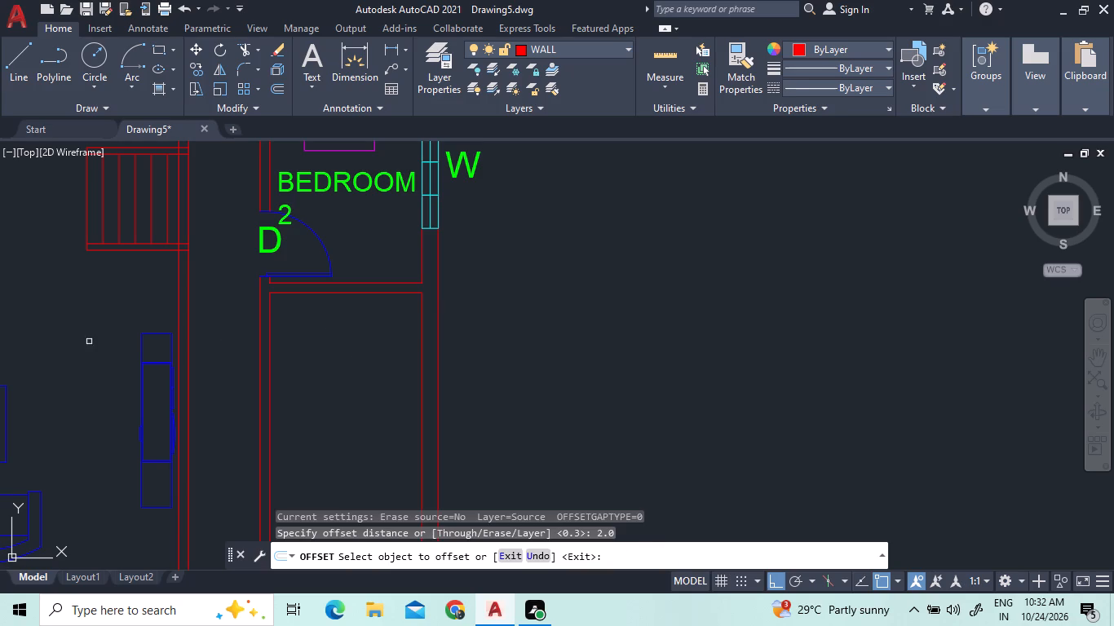
left_click(338, 293)
left_click(380, 382)
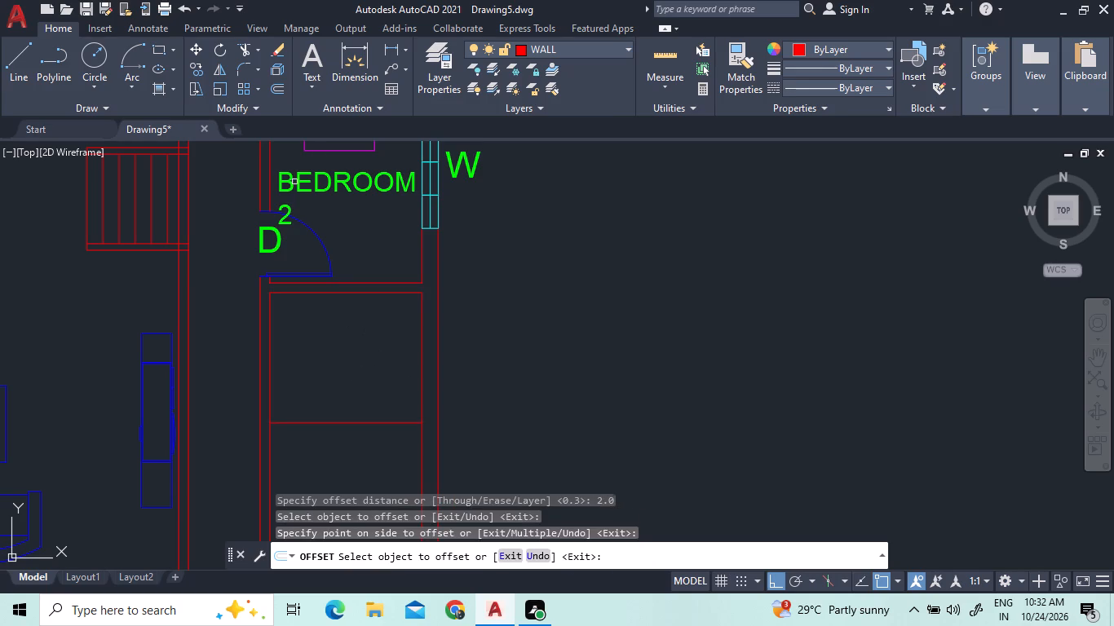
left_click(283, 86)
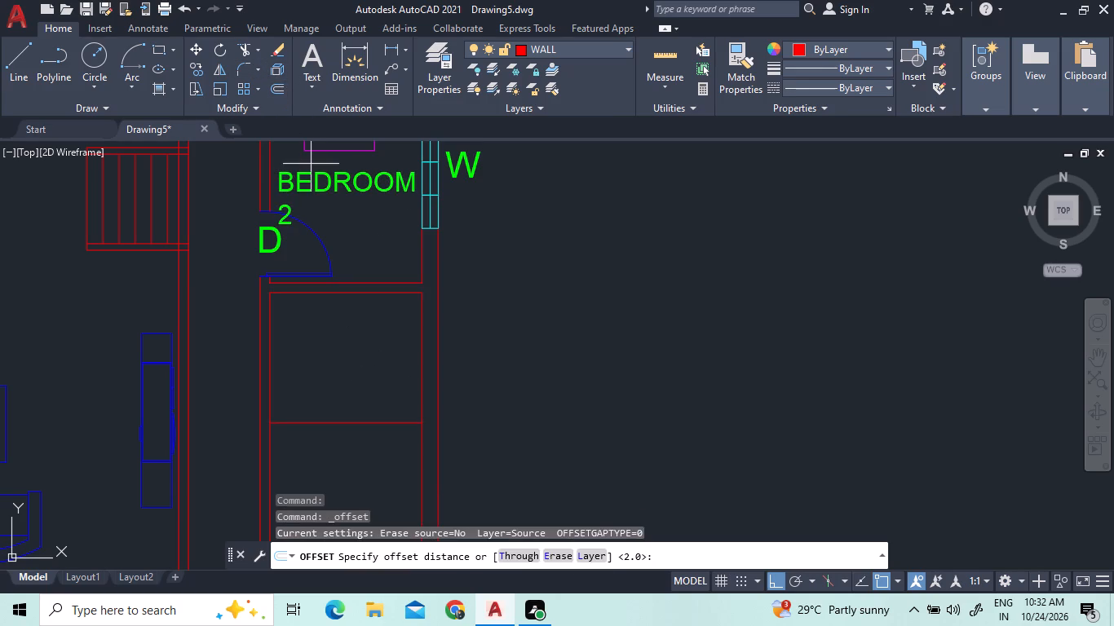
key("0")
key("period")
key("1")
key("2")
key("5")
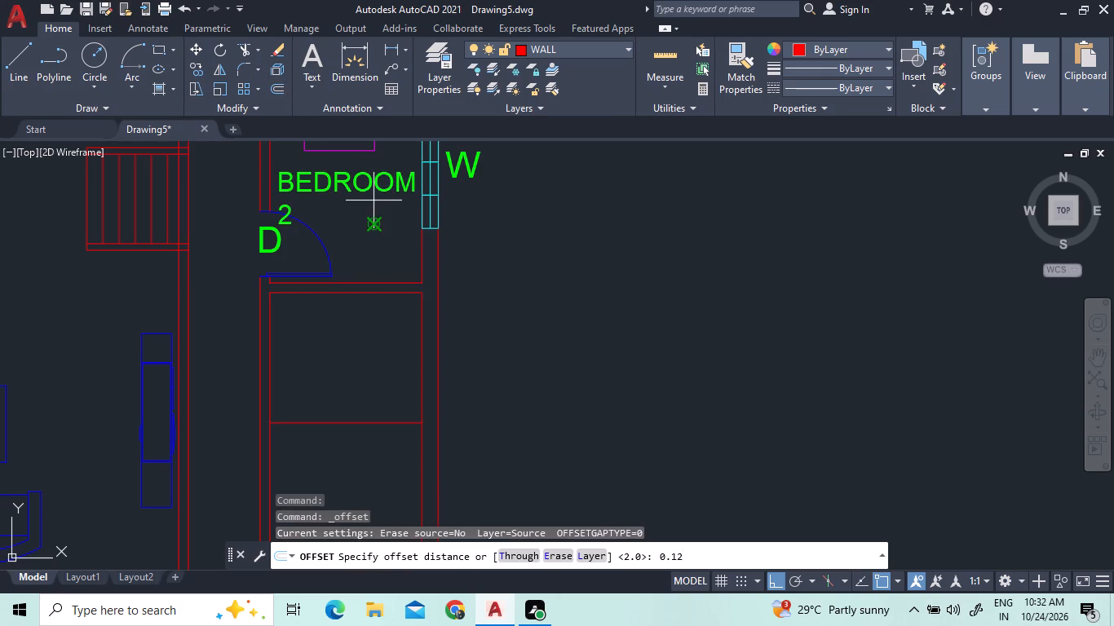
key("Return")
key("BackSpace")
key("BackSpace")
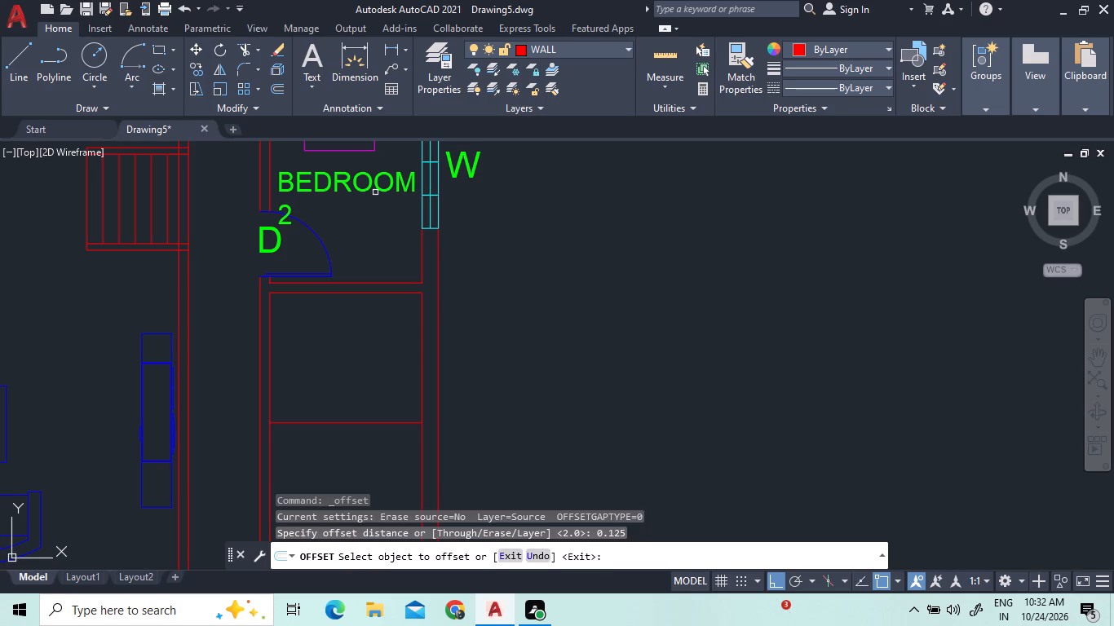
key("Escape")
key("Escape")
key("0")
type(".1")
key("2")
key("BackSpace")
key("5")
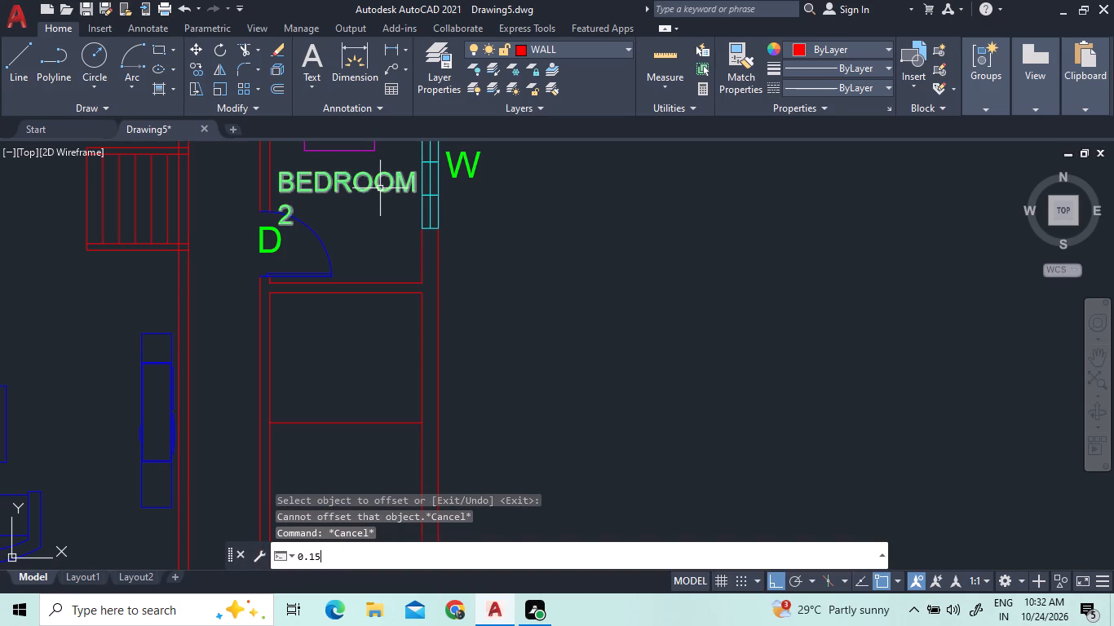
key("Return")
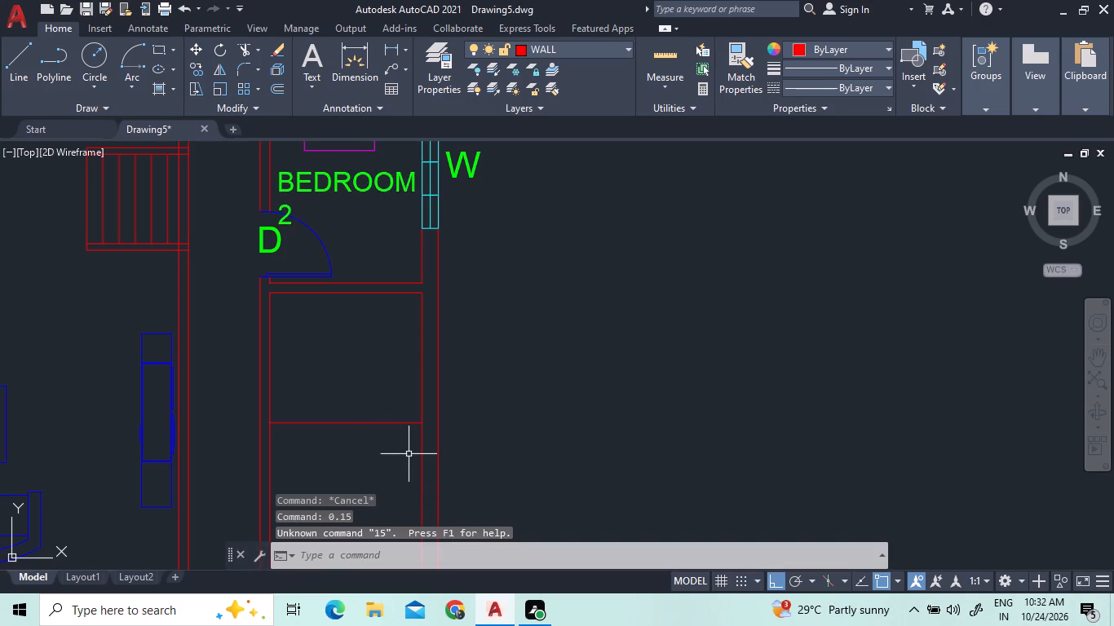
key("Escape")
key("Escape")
Offset the new partition line in the room below BEDROOM 2 southward by 0.15 to give the wall its thickness.
left_click(270, 90)
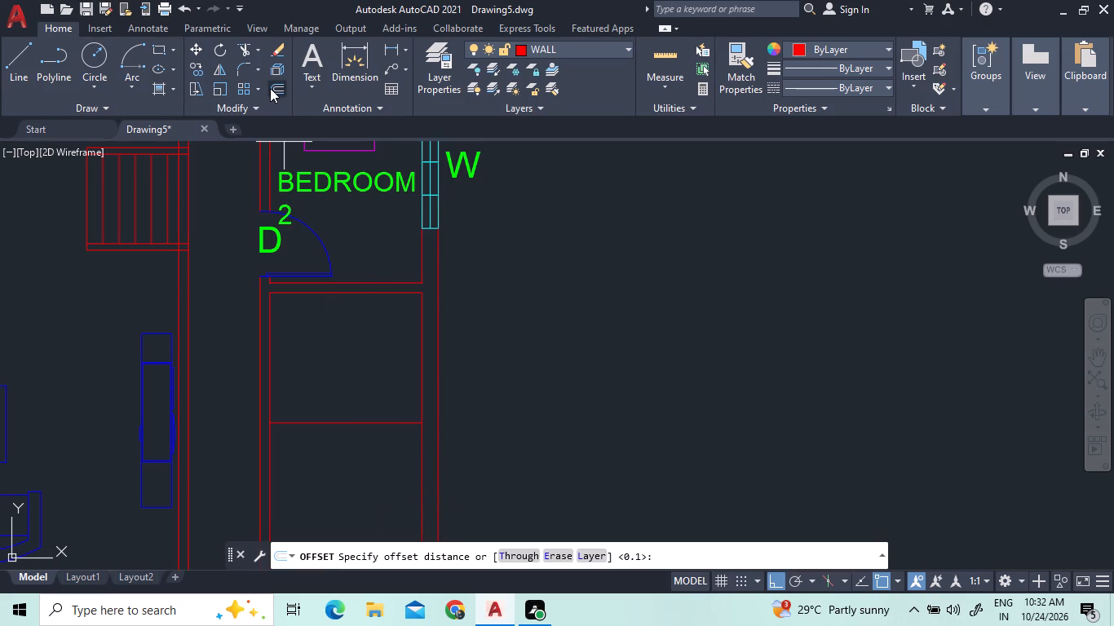
type("0.15")
key("Return")
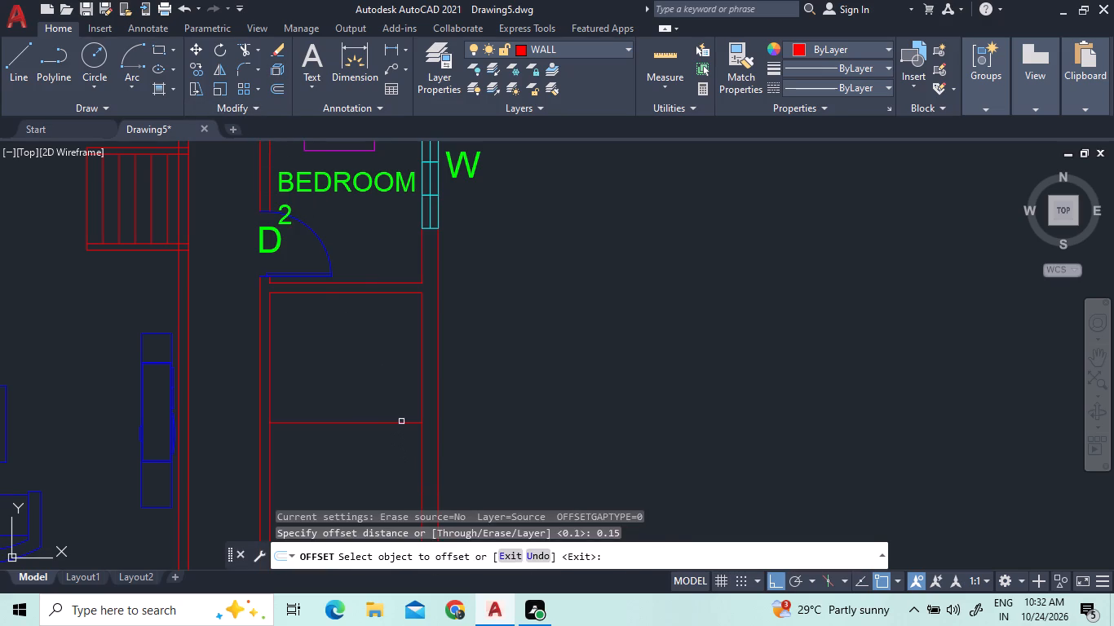
left_click(401, 421)
left_click(405, 447)
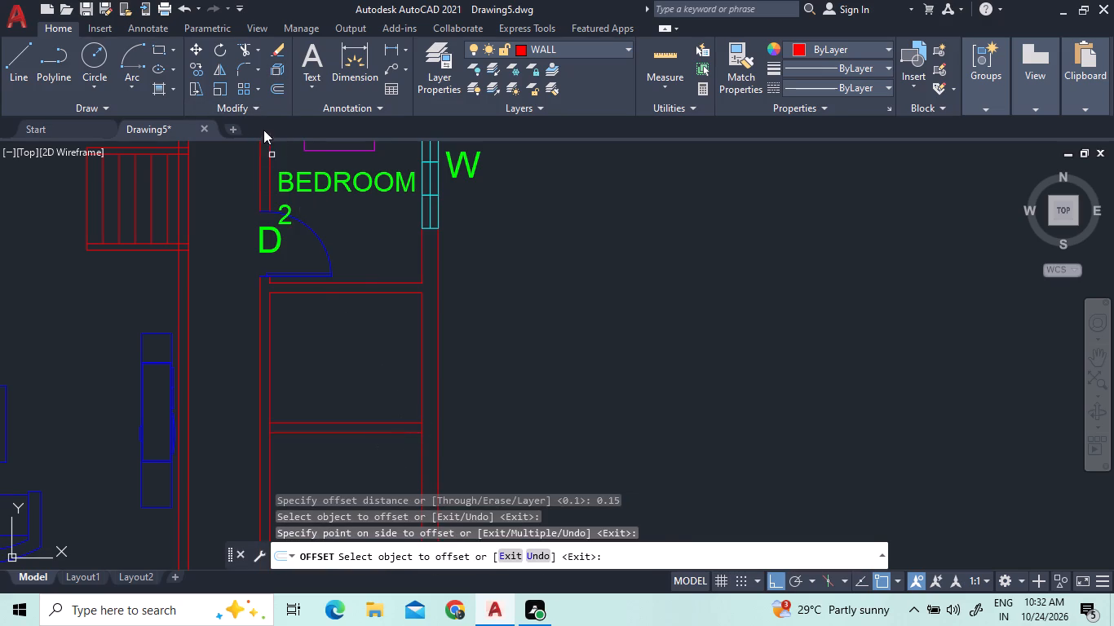
Trim the east and west inner wall lines where they cross between the new partition's two lines.
left_click(243, 53)
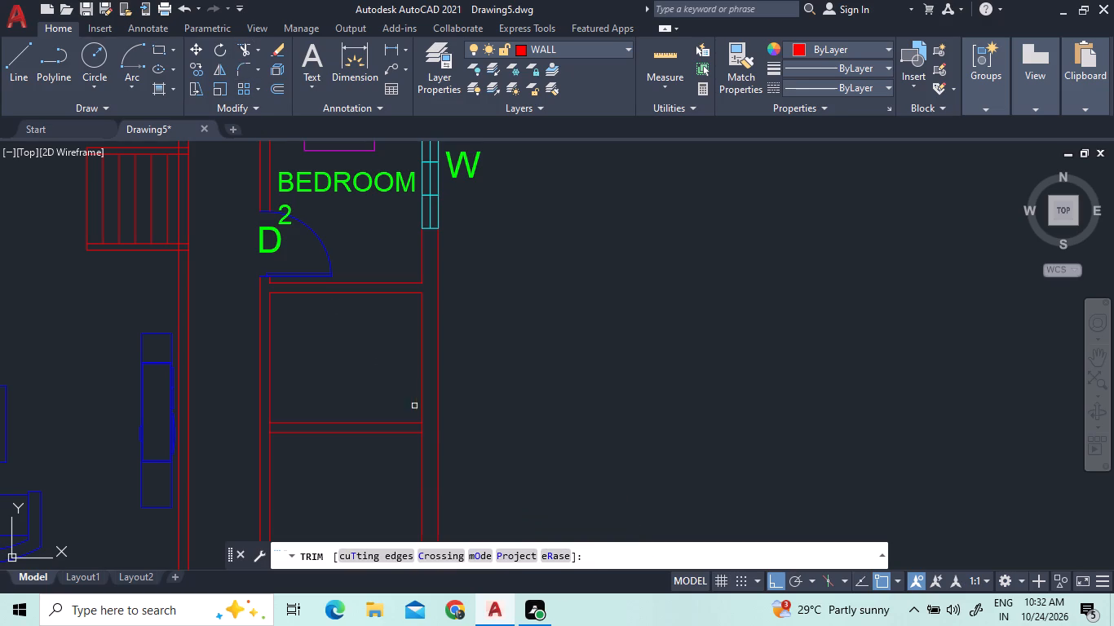
left_click(421, 426)
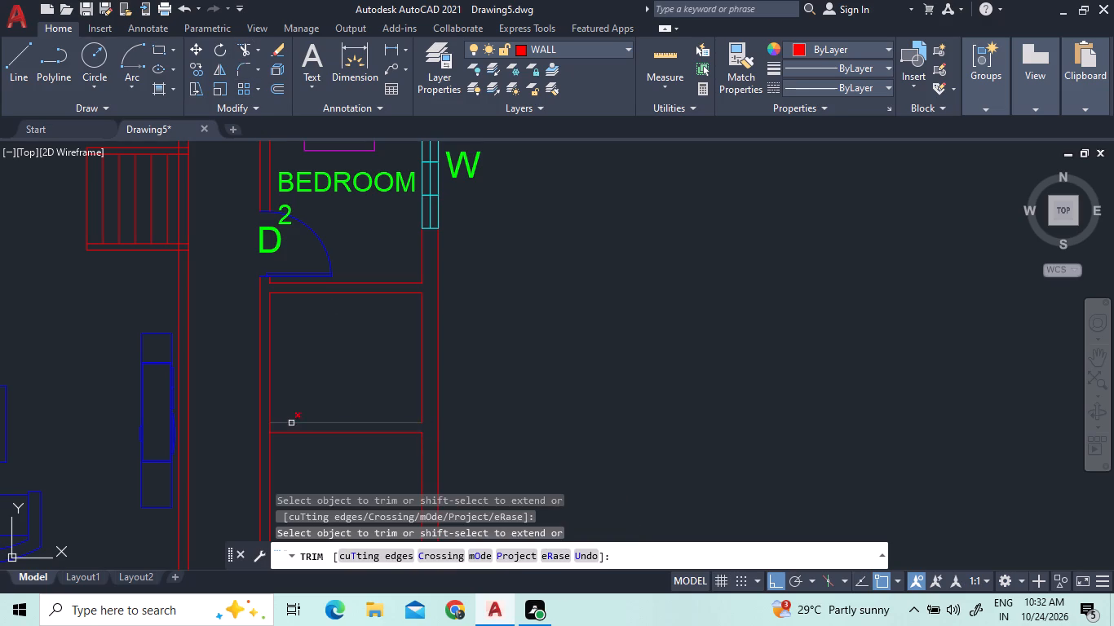
left_click(271, 428)
right_click(317, 374)
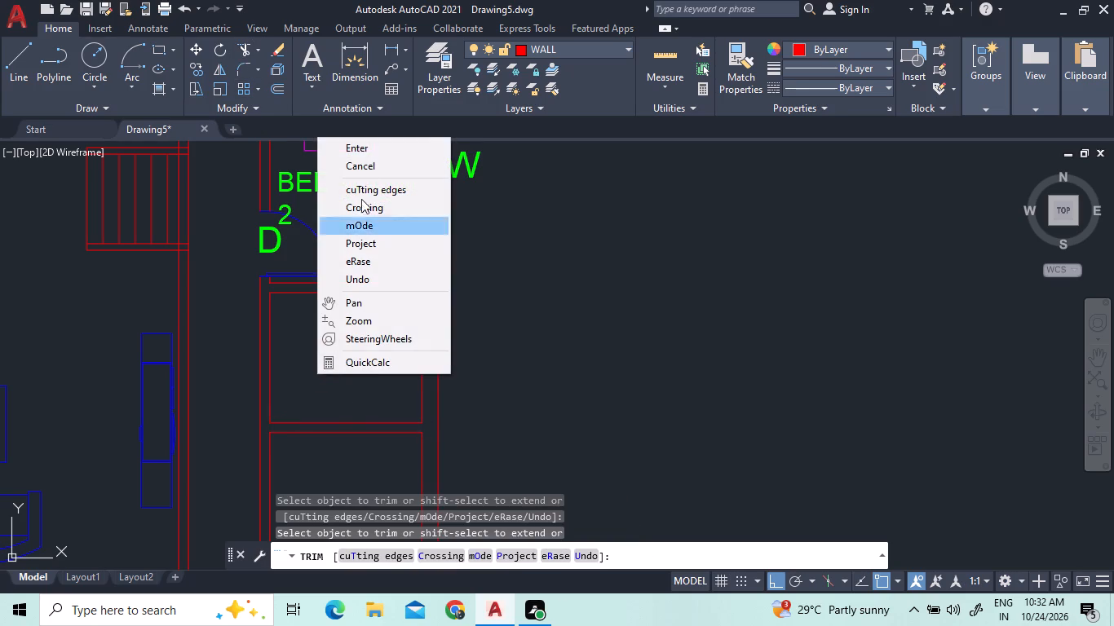
left_click(372, 148)
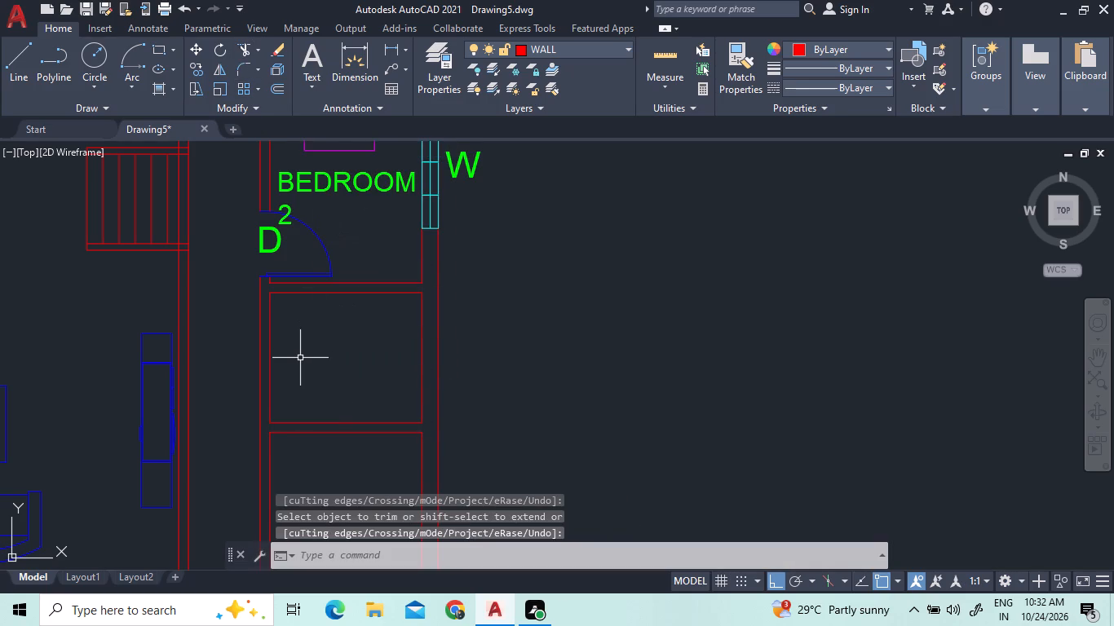
Copy the toilet from BATH into the empty room below BEDROOM 2, placing it against the north wall.
scroll(306, 484, "down", 1)
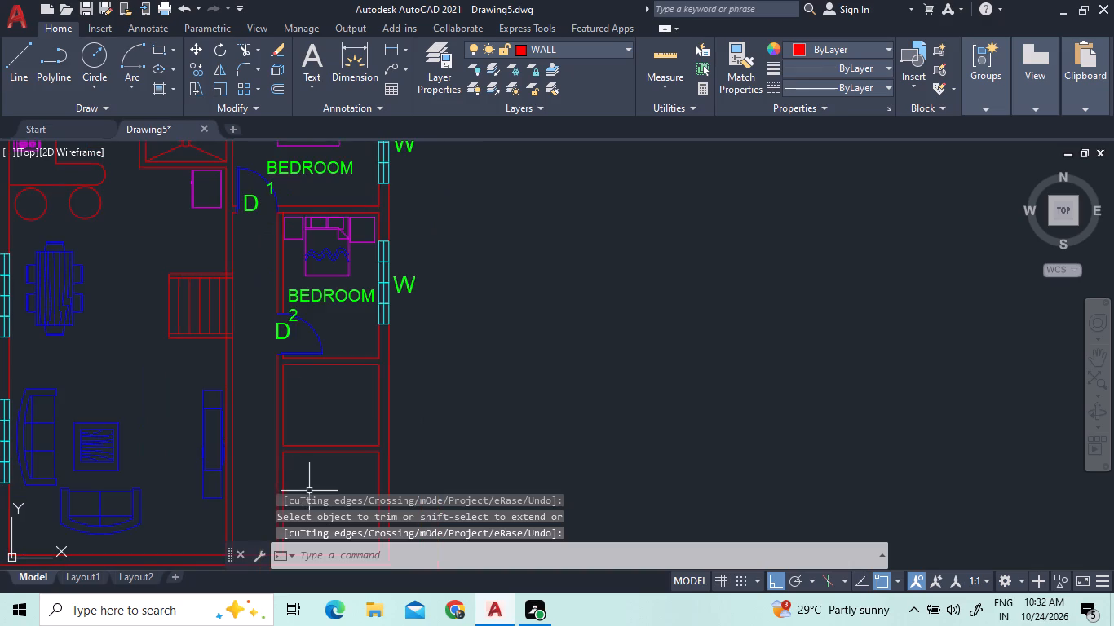
middle_click_drag(357, 346, 343, 425)
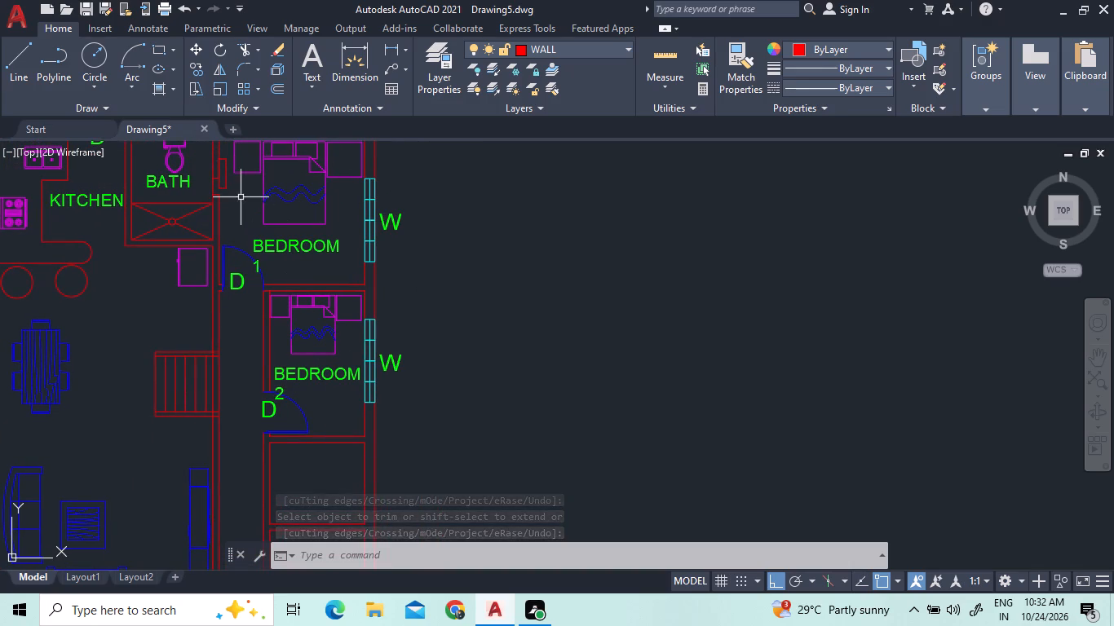
left_click(175, 151)
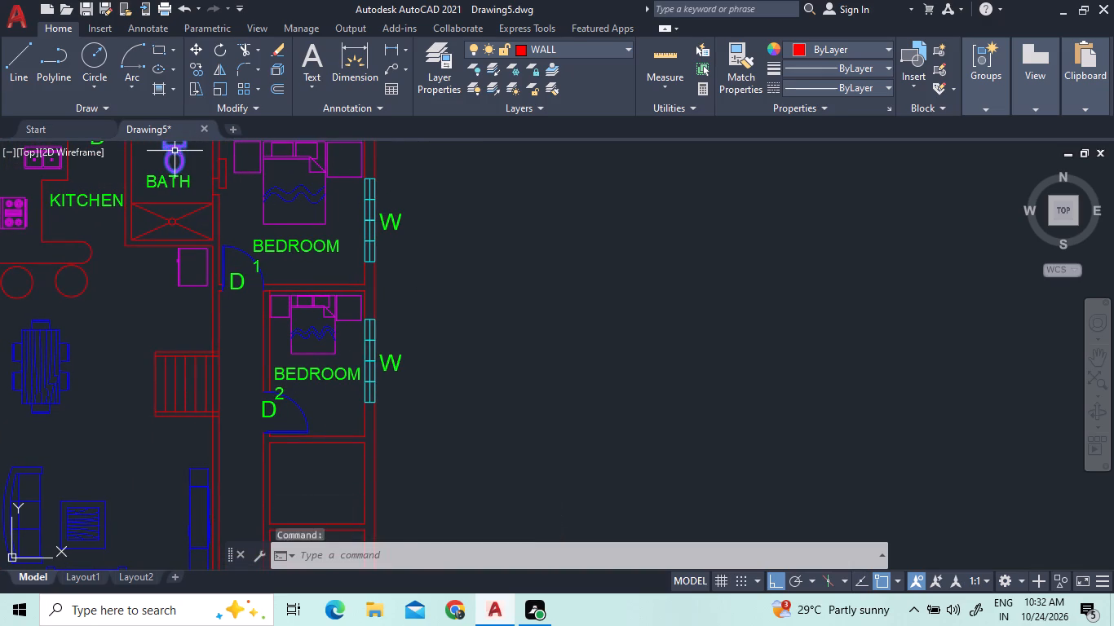
right_click(223, 166)
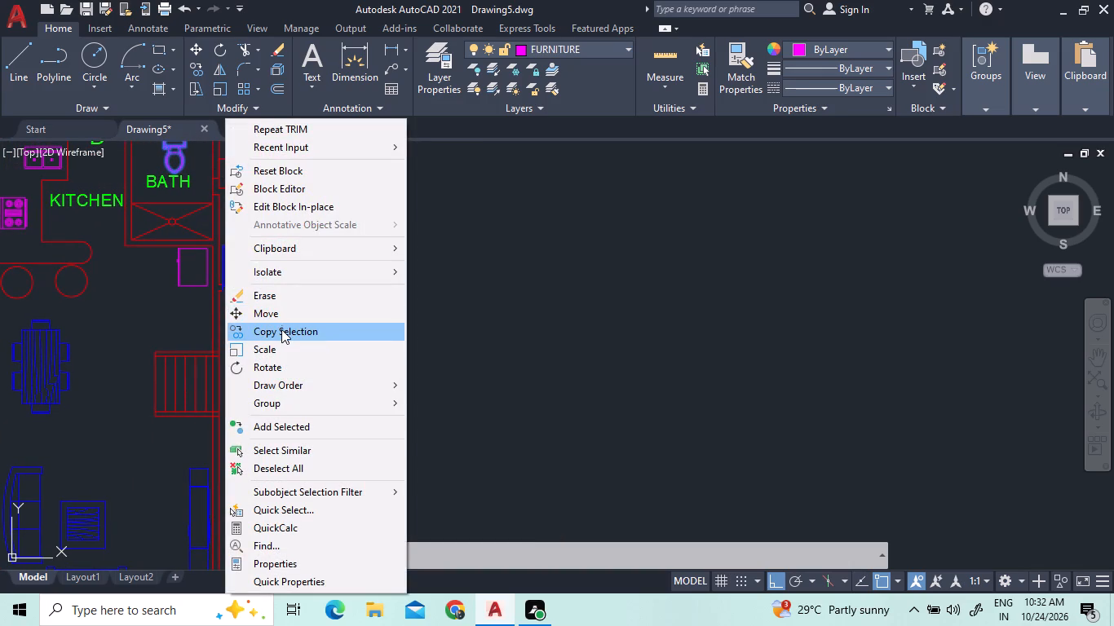
left_click(281, 330)
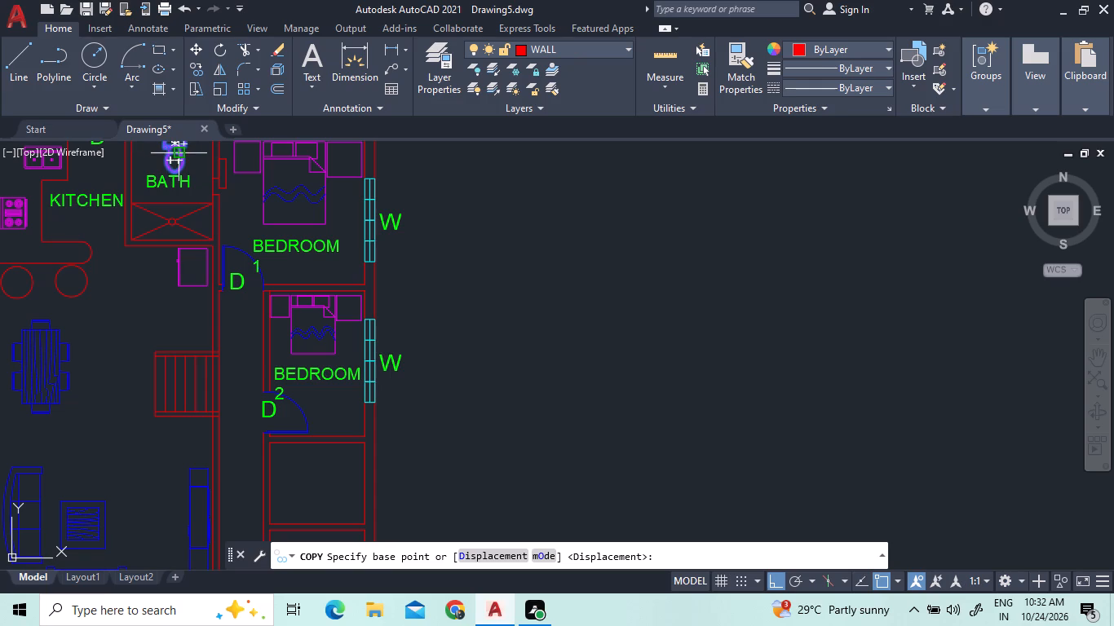
left_click(171, 158)
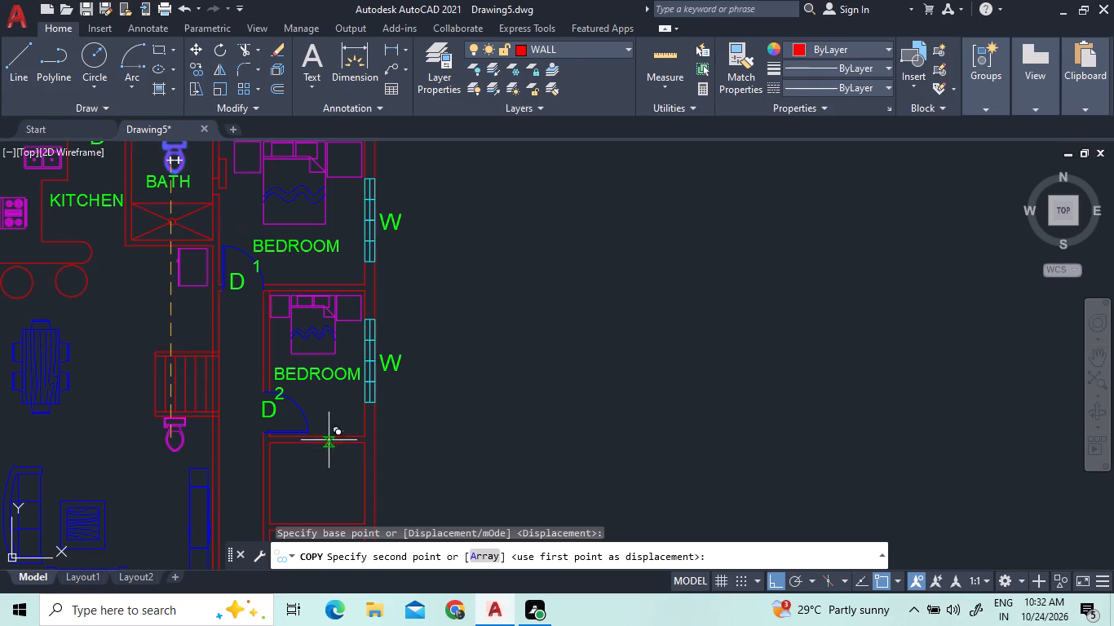
scroll(320, 466, "up", 2)
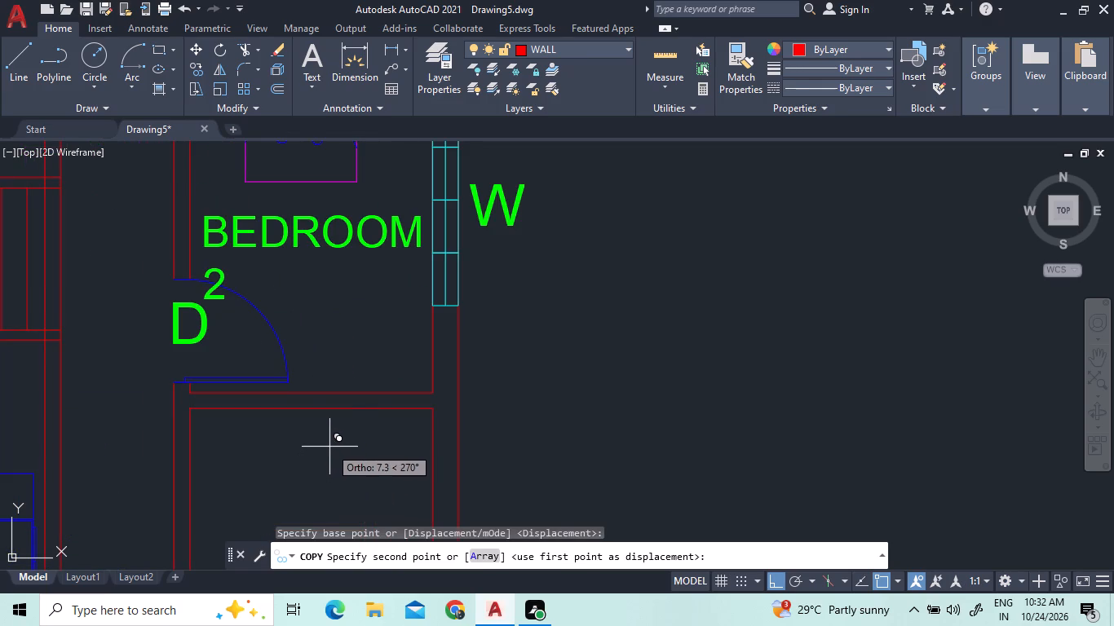
key("F8")
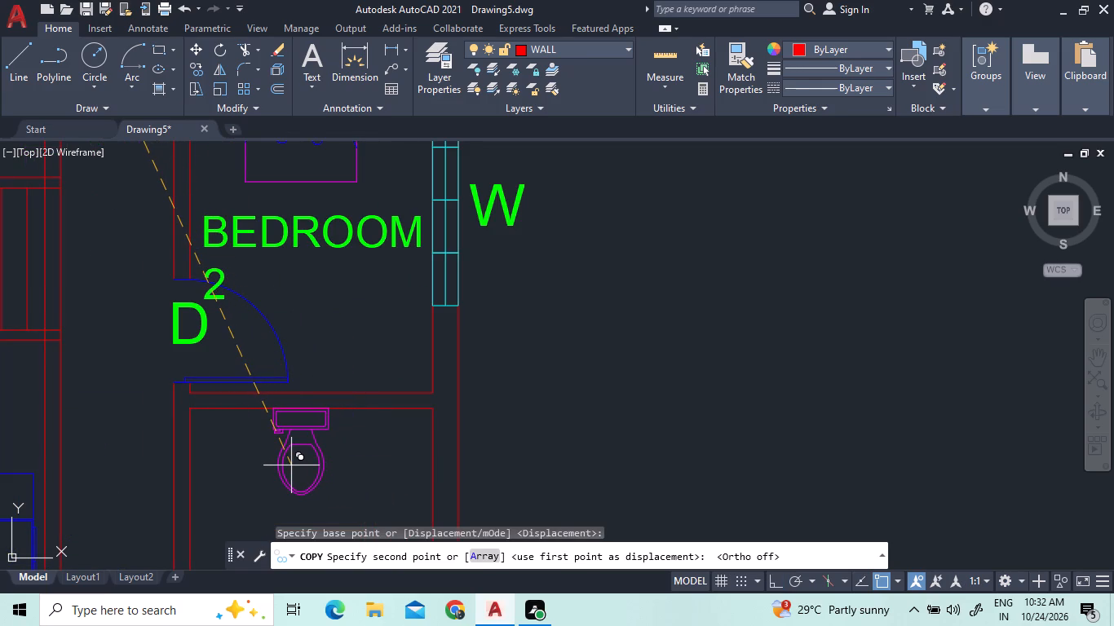
left_click(291, 465)
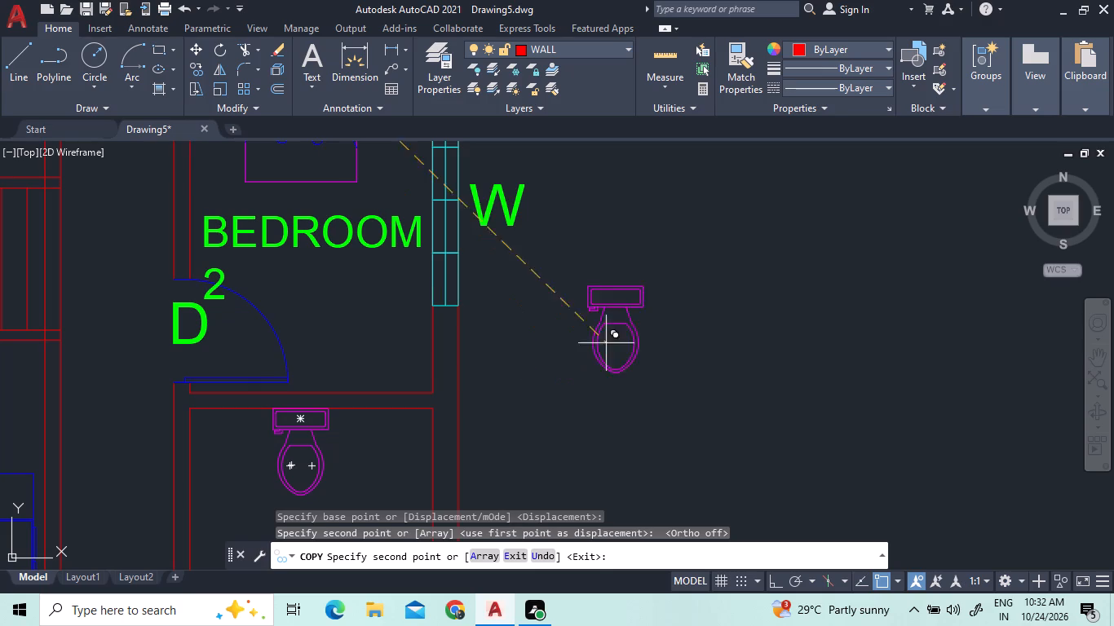
right_click(679, 353)
left_click(696, 363)
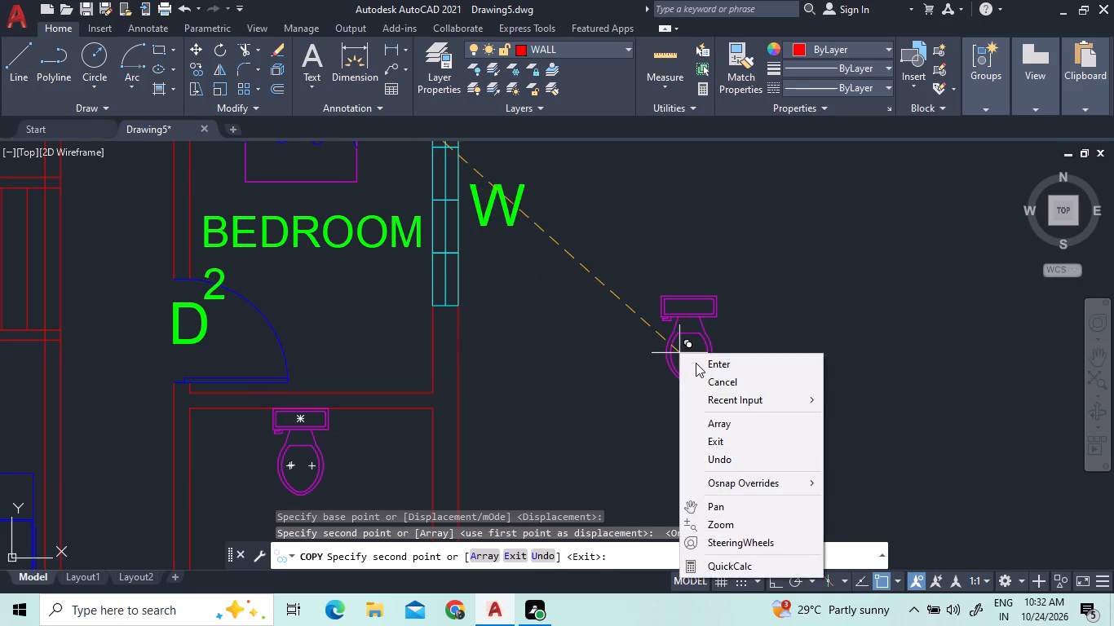
Insert the Bath Tub - 26 x 60 in. block from DesignCenter's House Designer.dwg, just west of the new bathroom.
key("d")
type("C")
key("space")
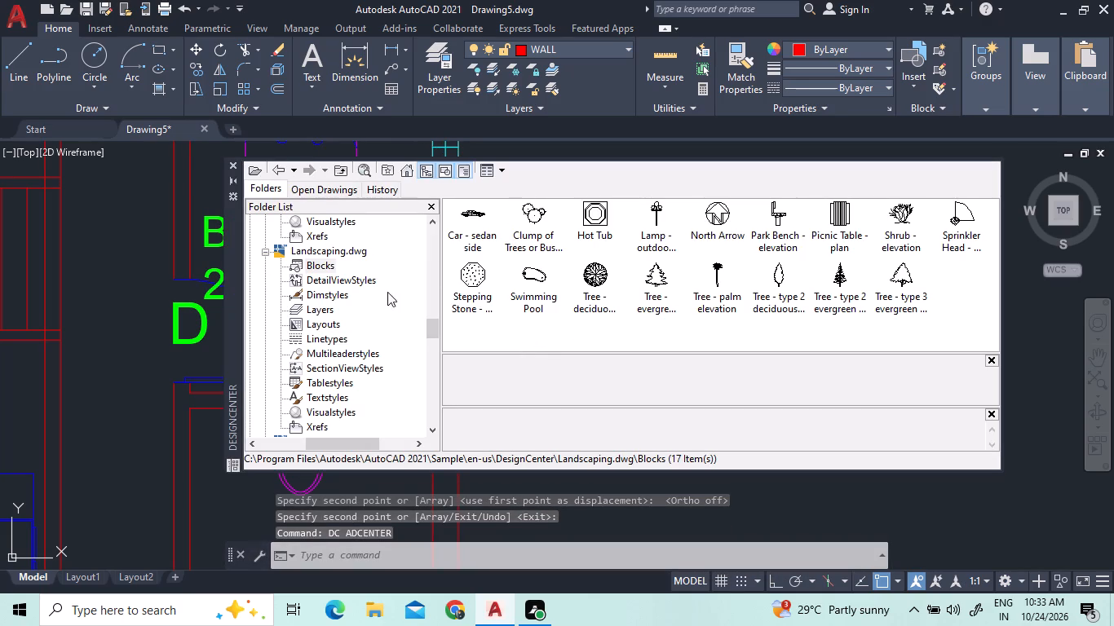
left_click(265, 249)
scroll(270, 289, "up", 4)
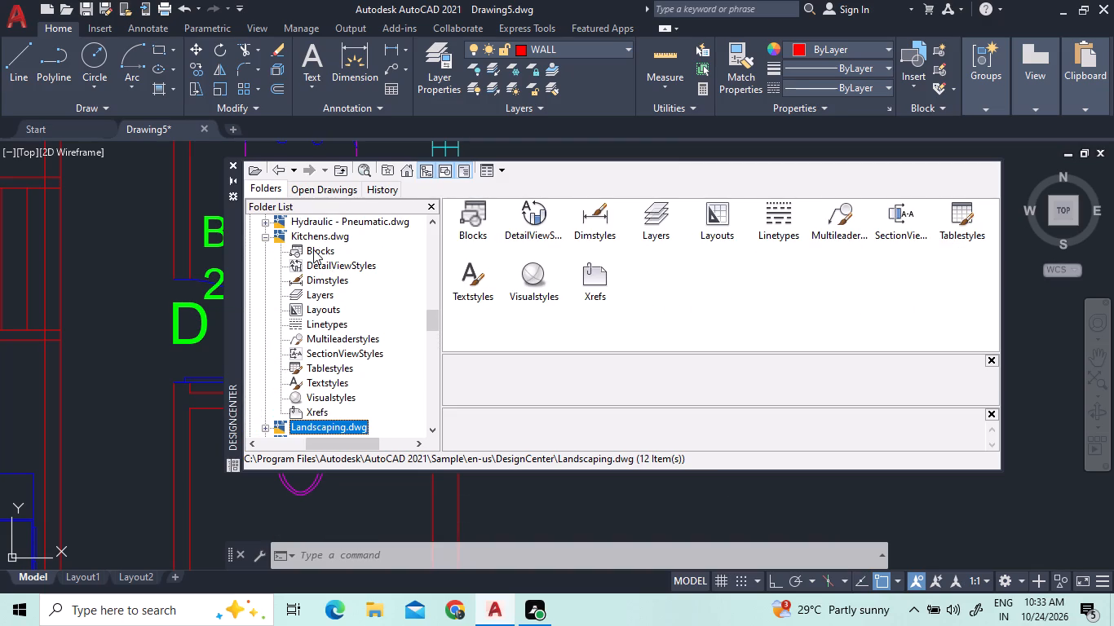
double_click(315, 249)
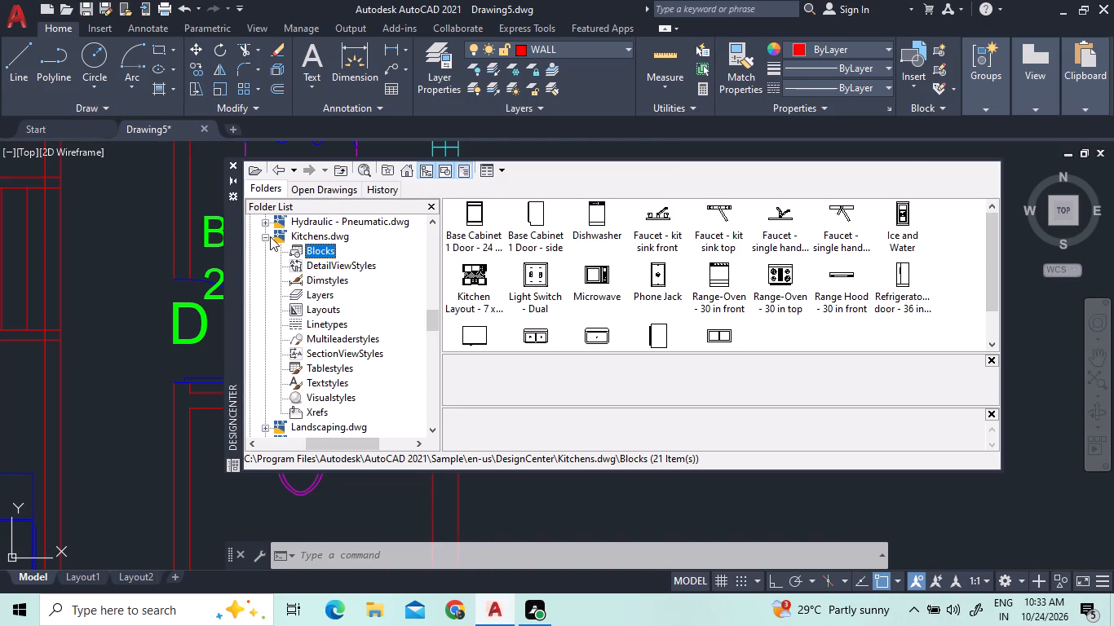
left_click(264, 236)
middle_click_drag(312, 293, 329, 432)
middle_click_drag(329, 312, 345, 334)
scroll(357, 280, "up", 2)
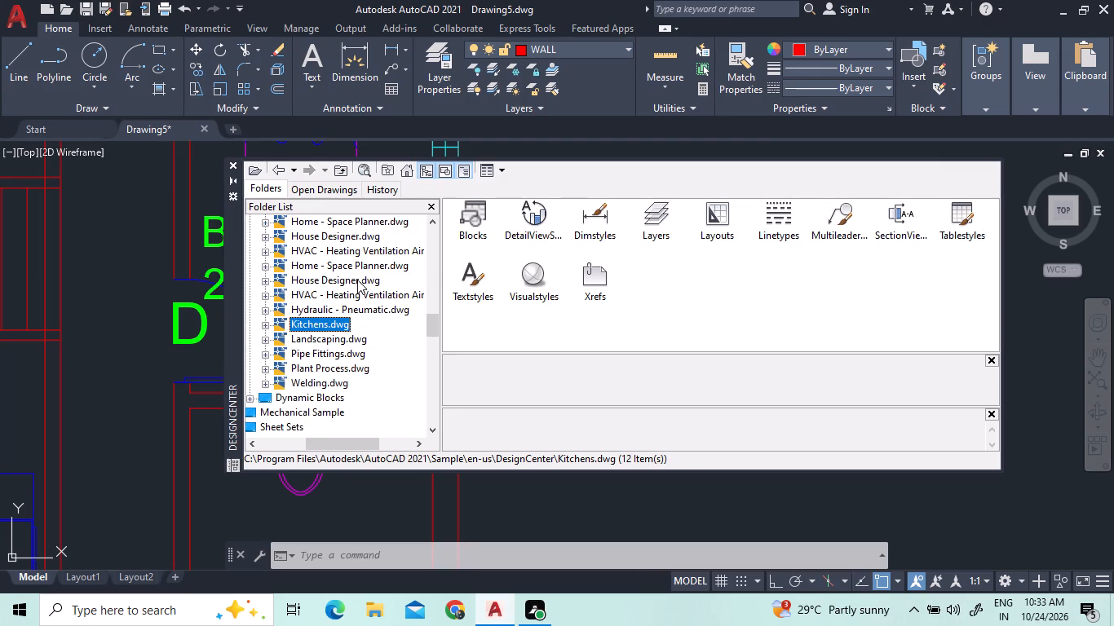
double_click(346, 279)
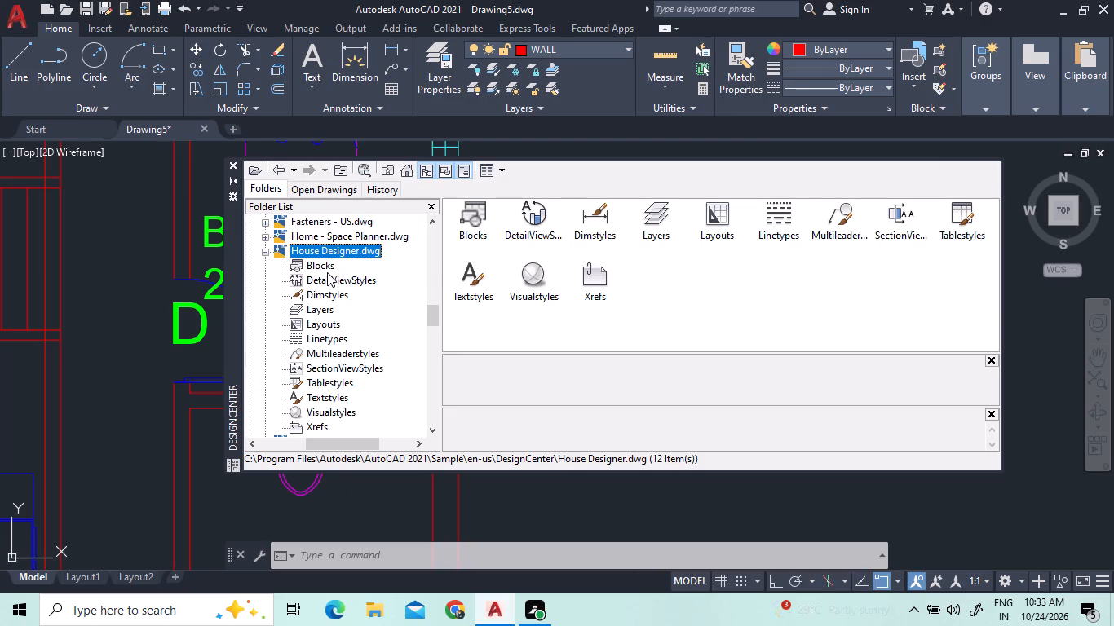
left_click(325, 267)
left_click(325, 267)
left_click_drag(475, 216, 101, 353)
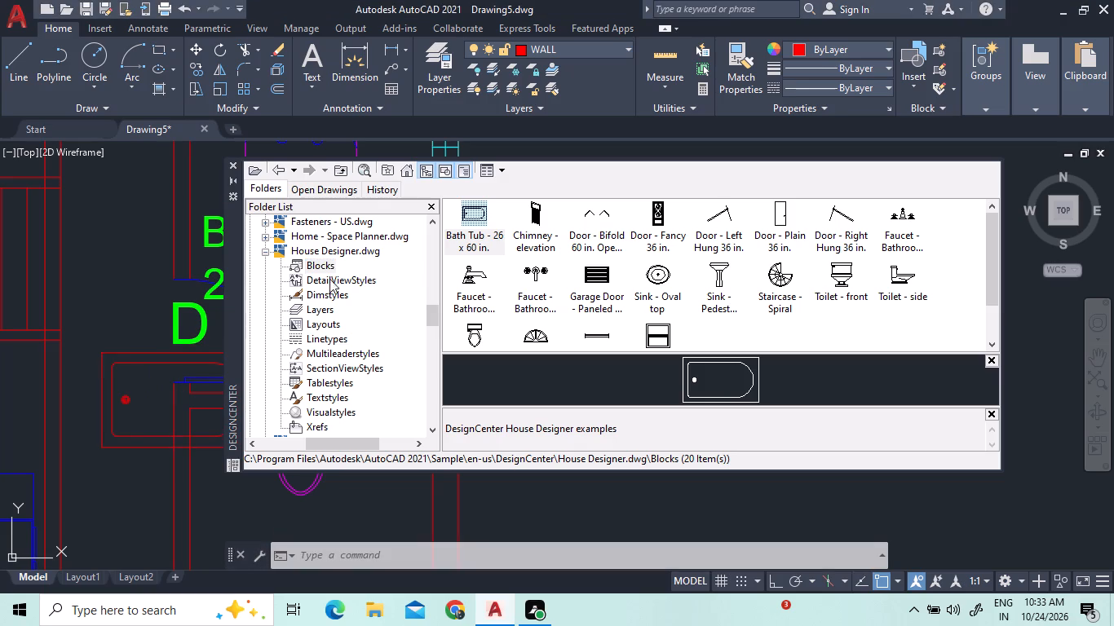
Insert the Sink - Oval top block in the corridor south of the bathtub and close DesignCenter.
left_click_drag(660, 281, 484, 371)
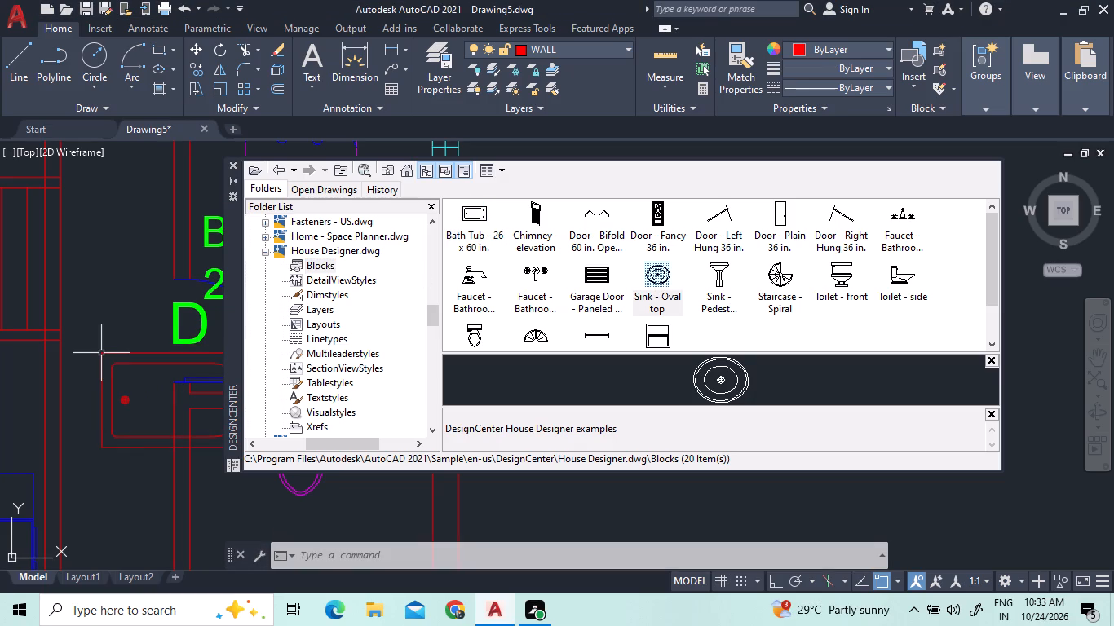
left_click_drag(484, 371, 118, 509)
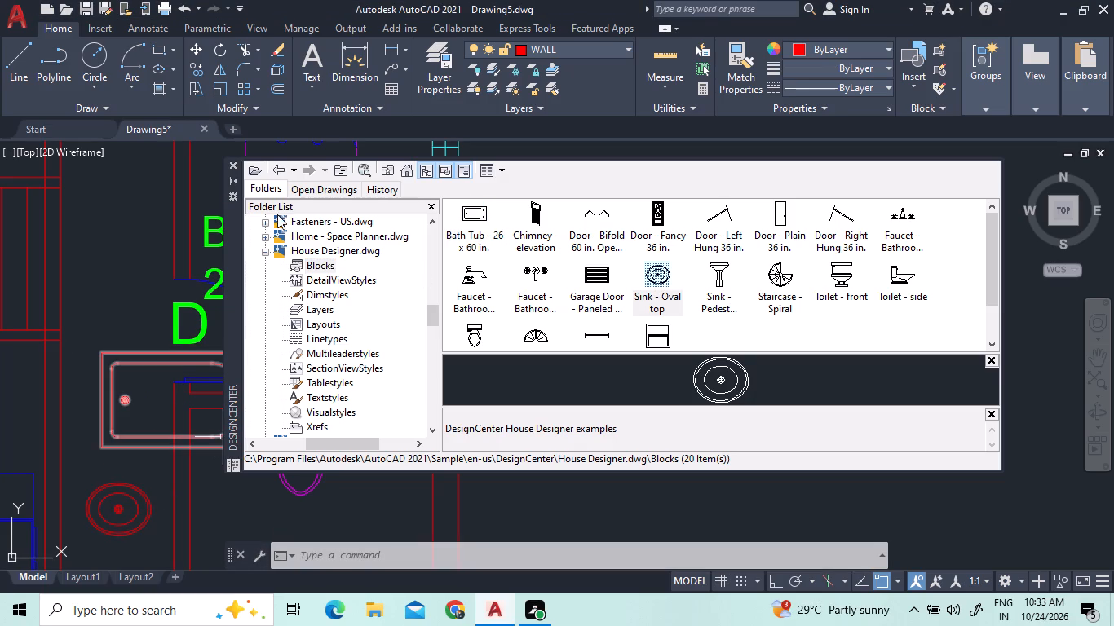
left_click(238, 161)
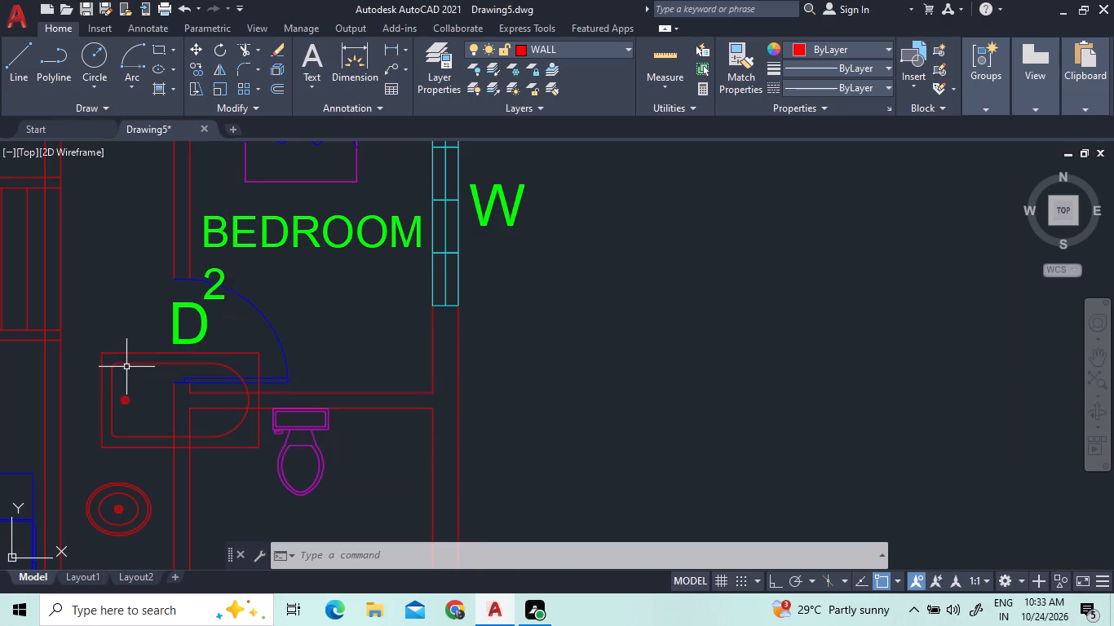
Rotate the bathtub 90° counterclockwise about its northwest corner.
left_click(129, 367)
left_click(115, 317)
right_click(118, 305)
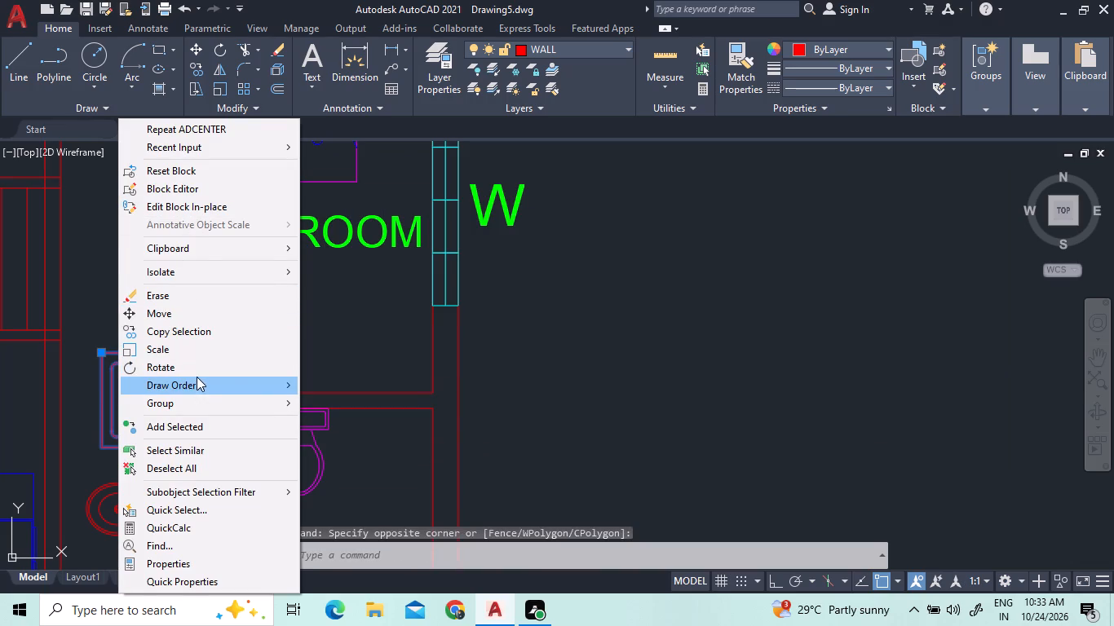
left_click(192, 370)
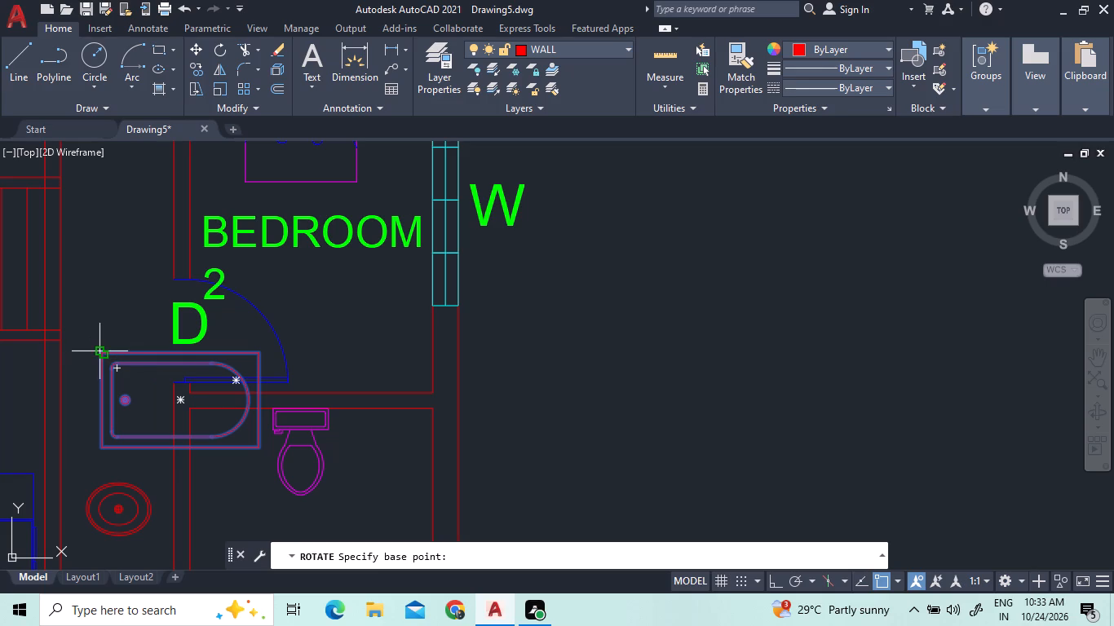
left_click(103, 351)
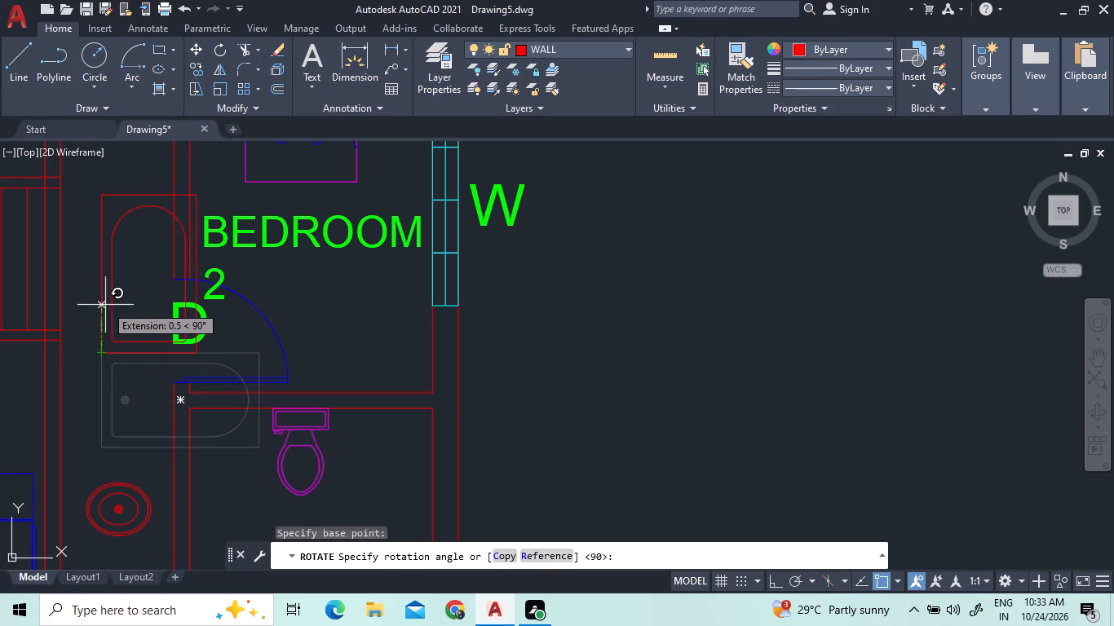
left_click(105, 305)
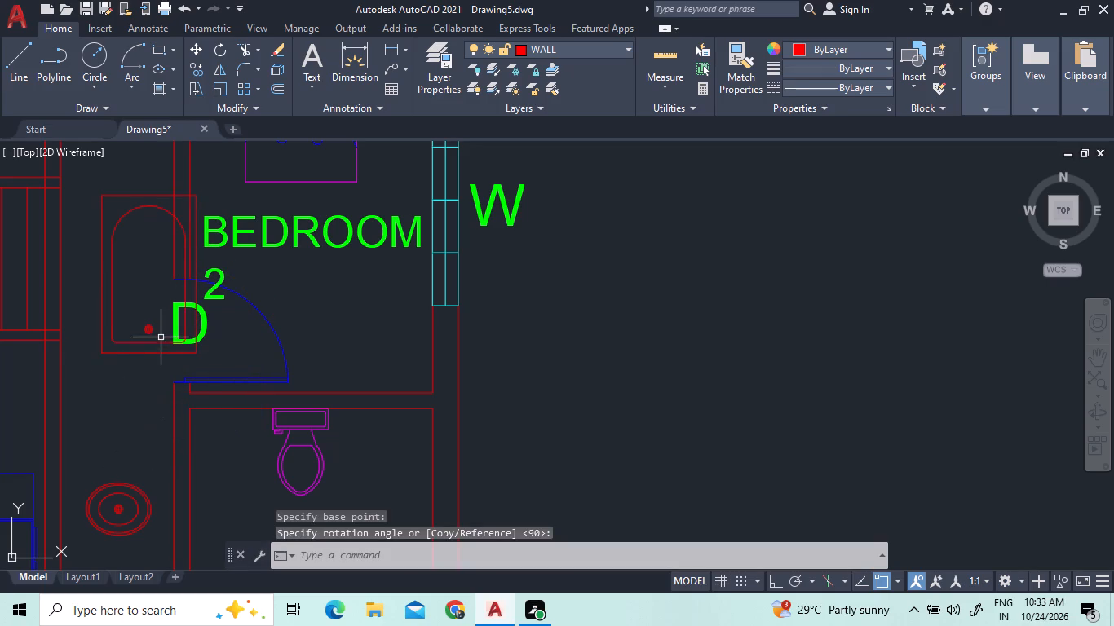
Move the bathtub into the southeast corner of the new bathroom, beside the east wall.
left_click(148, 335)
right_click(94, 352)
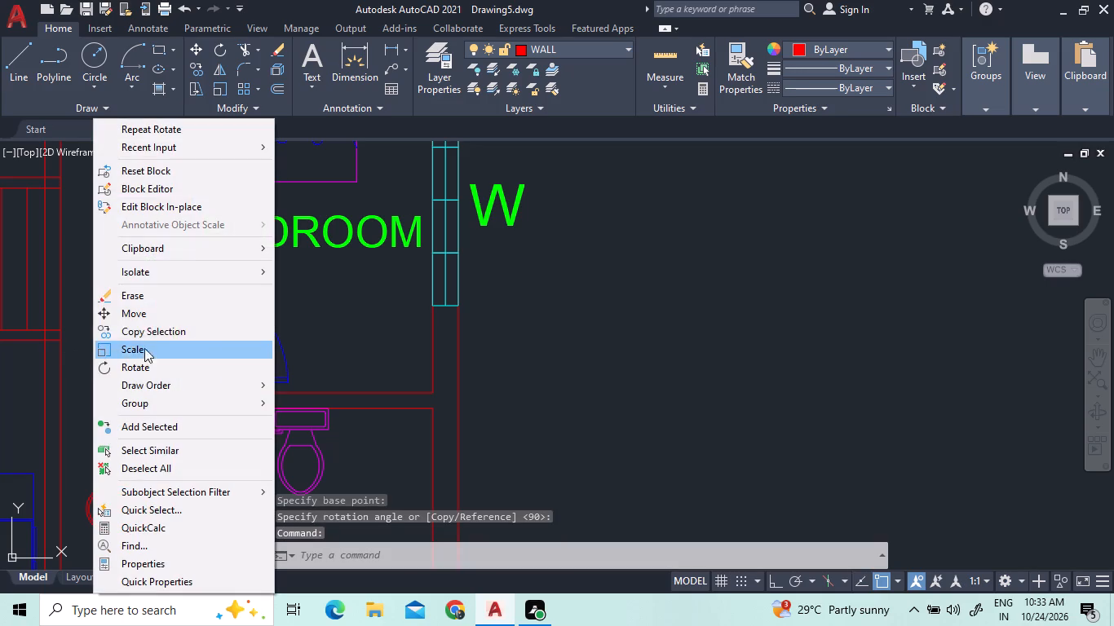
left_click(150, 308)
left_click(150, 308)
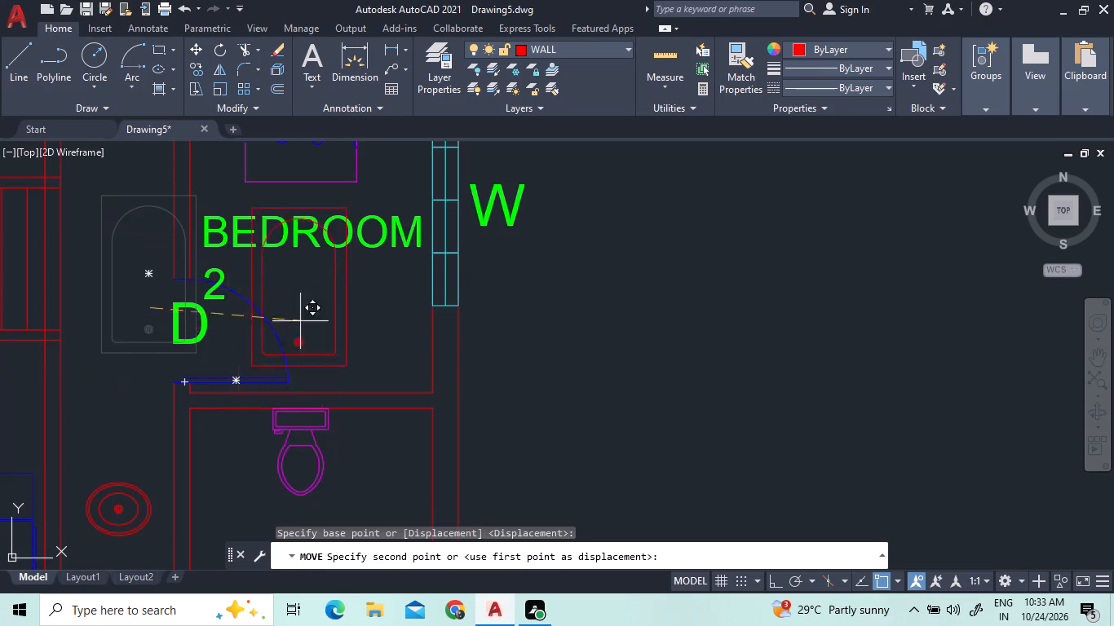
scroll(302, 319, "down", 2)
scroll(321, 422, "up", 3)
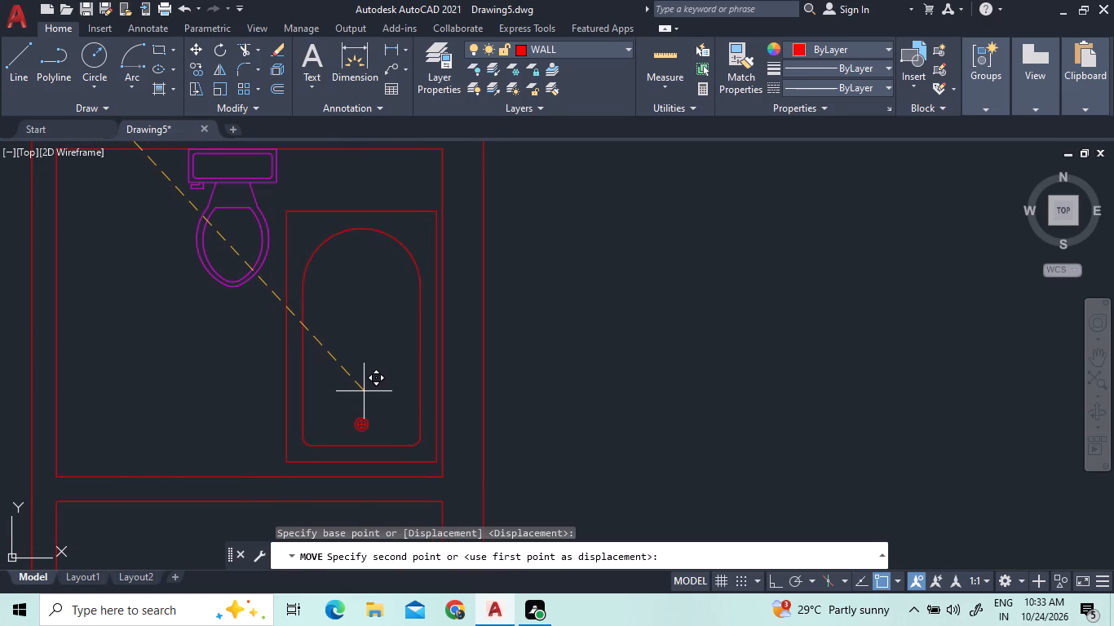
left_click(364, 391)
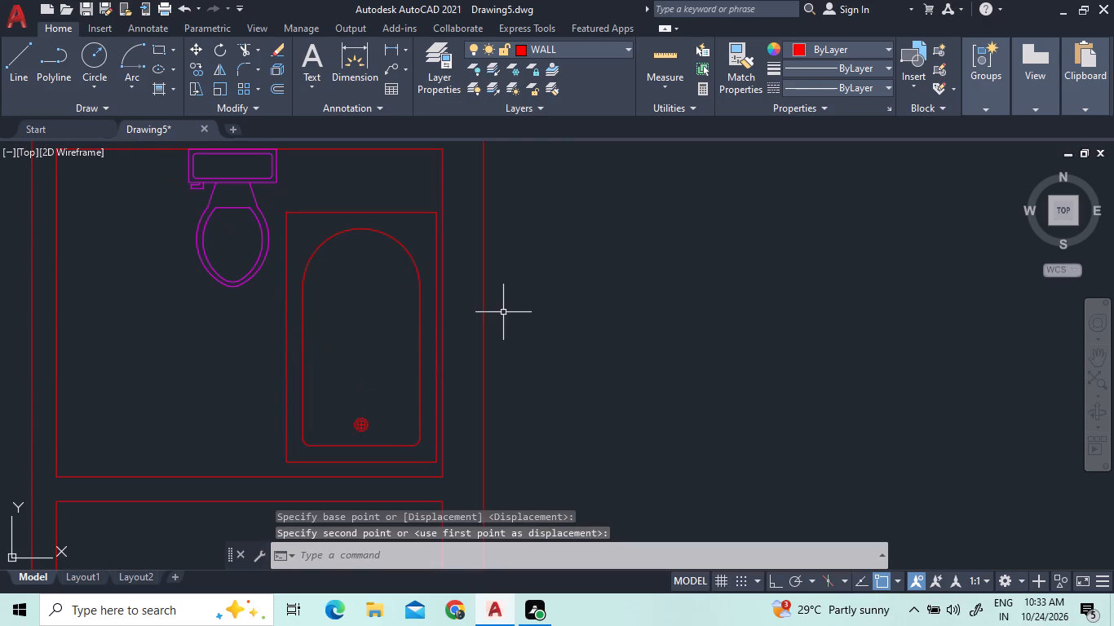
Move the oval sink from the corridor into the southwest corner of the new bathroom.
scroll(402, 355, "down", 3)
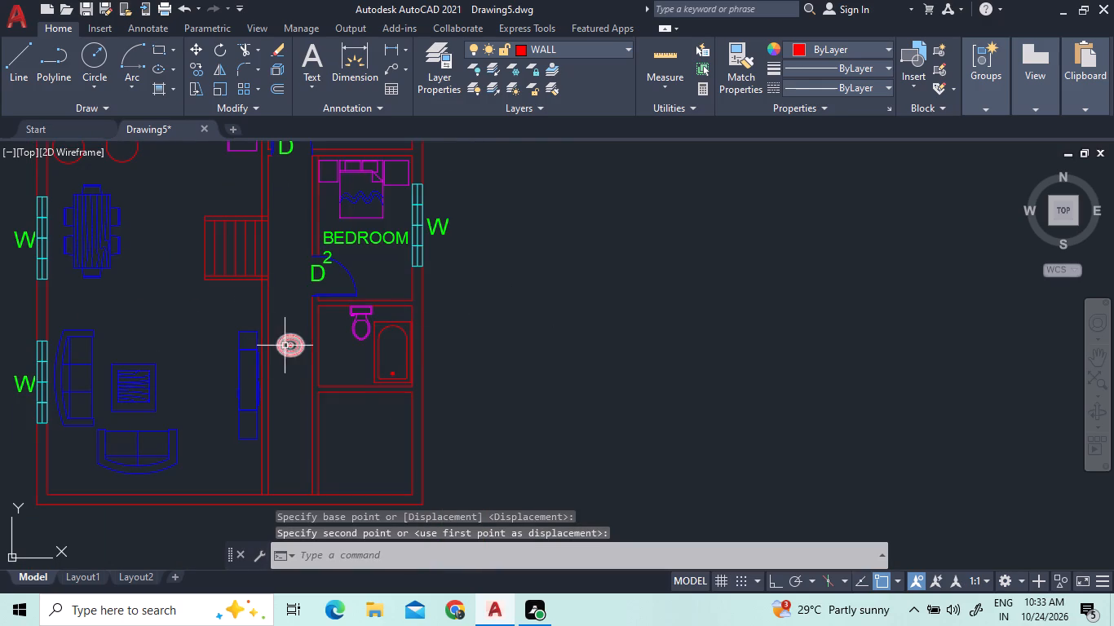
left_click(290, 344)
right_click(293, 316)
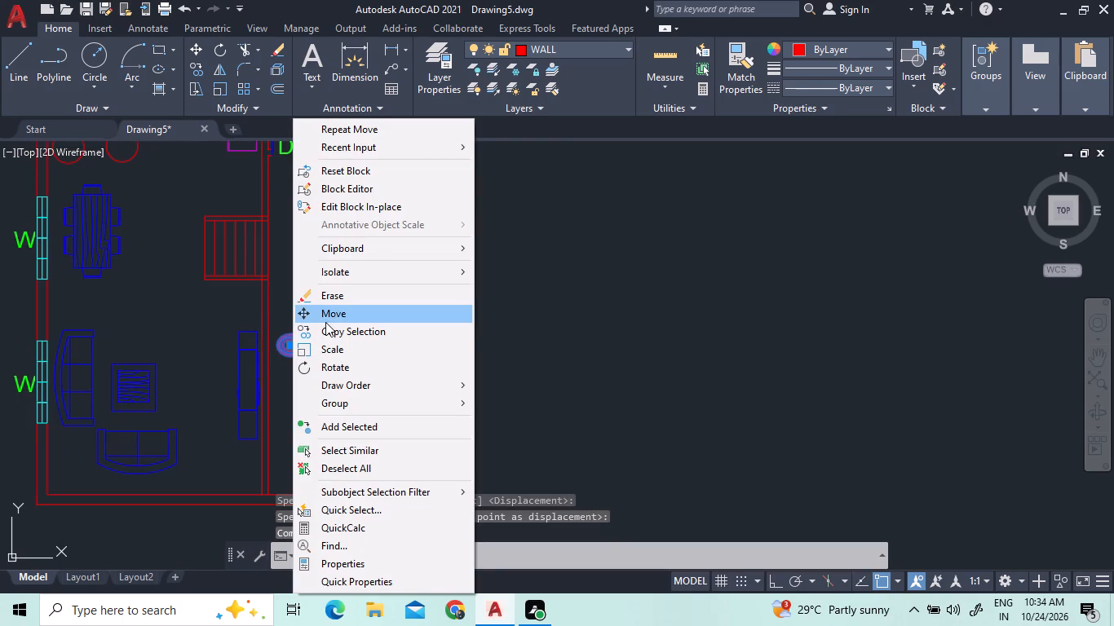
left_click(335, 315)
scroll(289, 358, "up", 2)
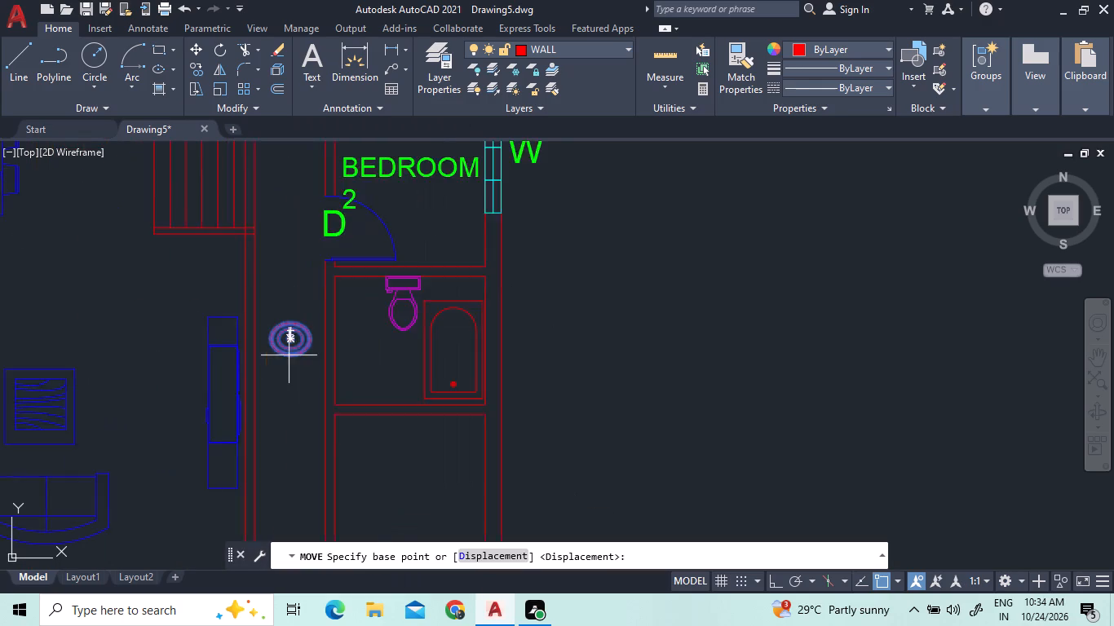
scroll(289, 359, "up", 2)
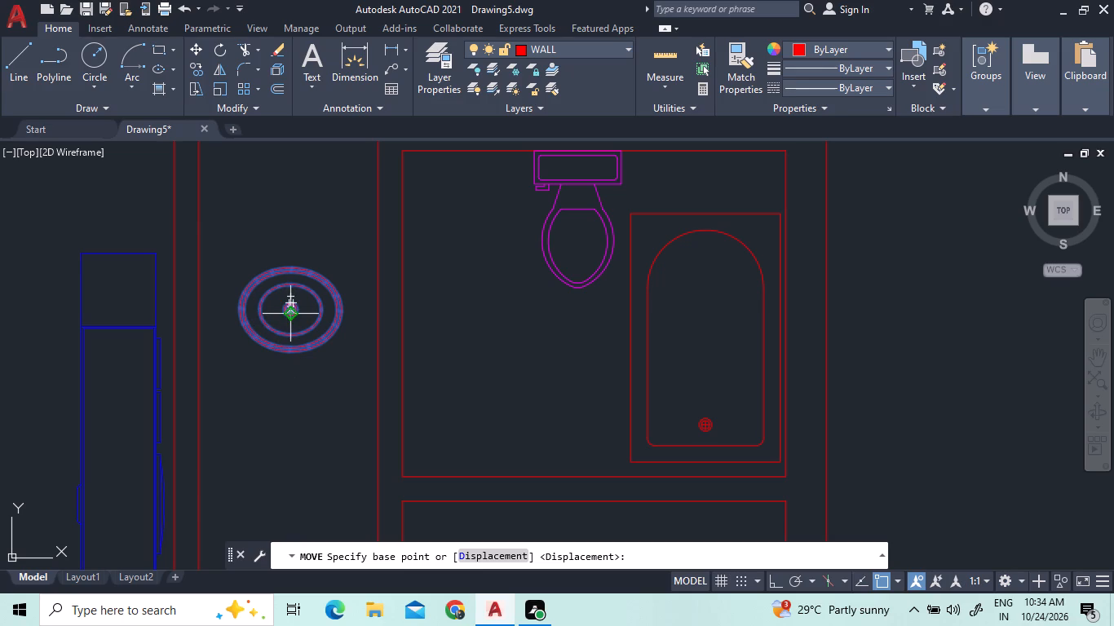
left_click(290, 305)
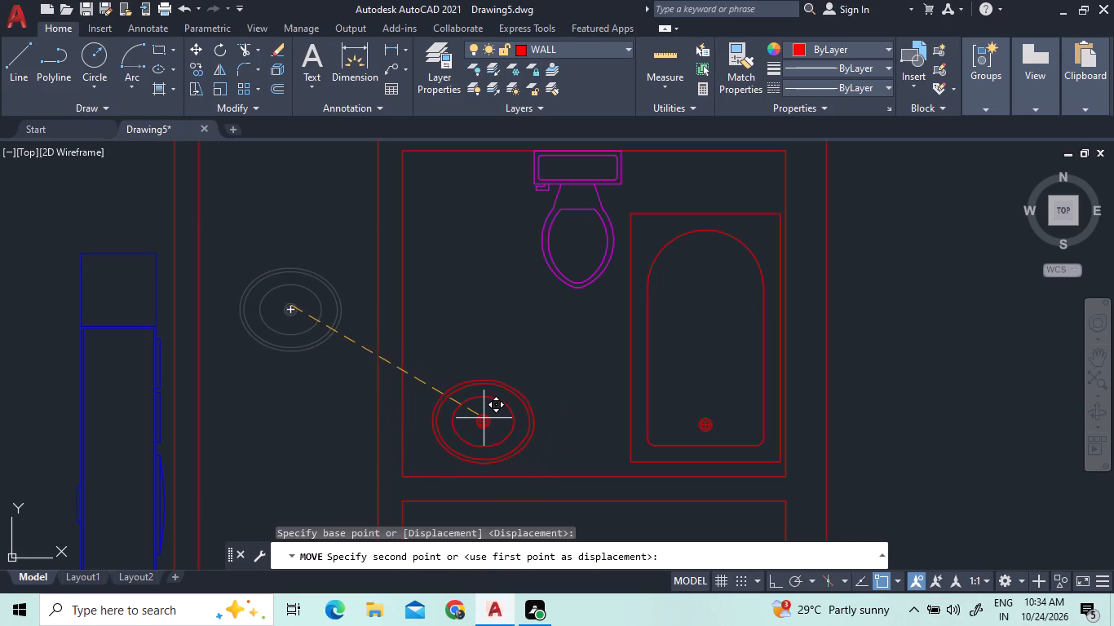
left_click(490, 418)
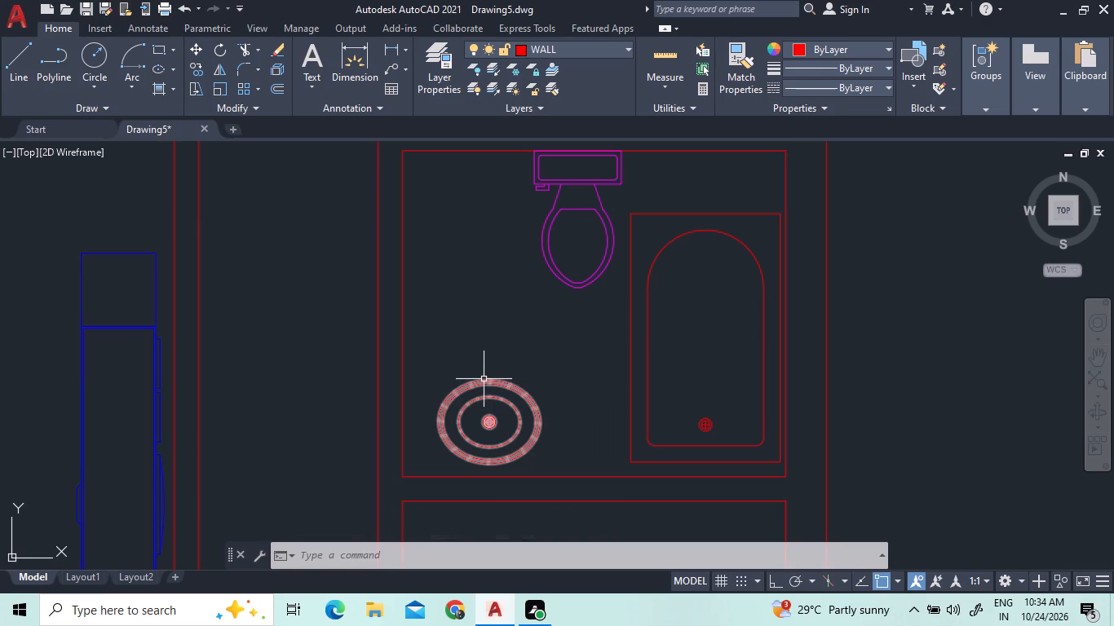
Assign the bathtub and the oval sink in the new bathroom to the FURNITURE layer.
scroll(493, 380, "down", 2)
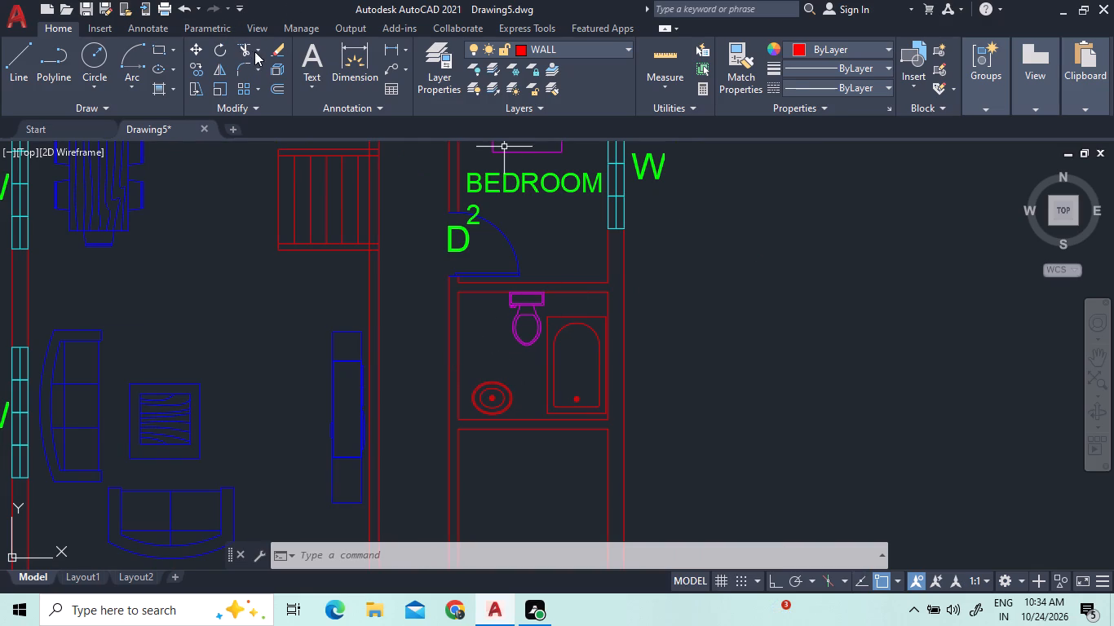
left_click(533, 46)
left_click(564, 147)
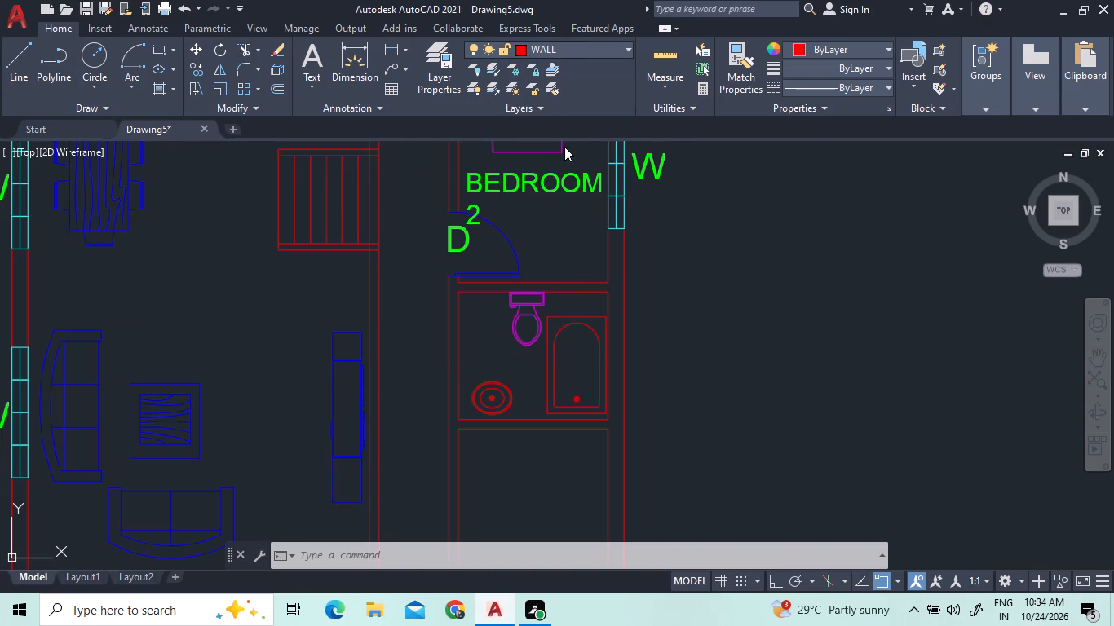
left_click(573, 326)
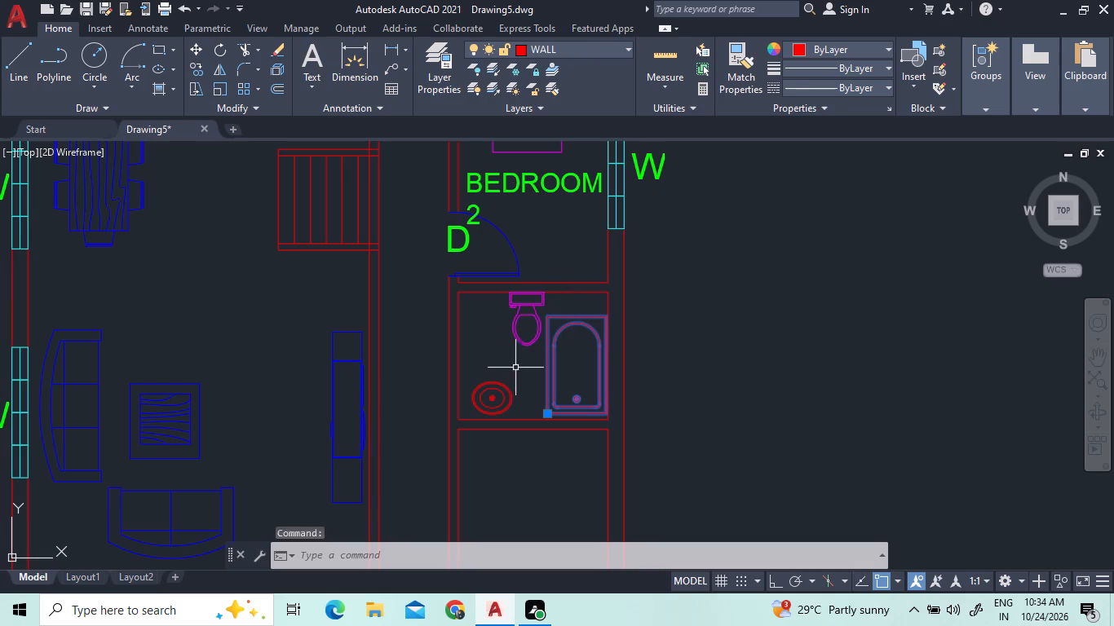
left_click(503, 390)
left_click(571, 48)
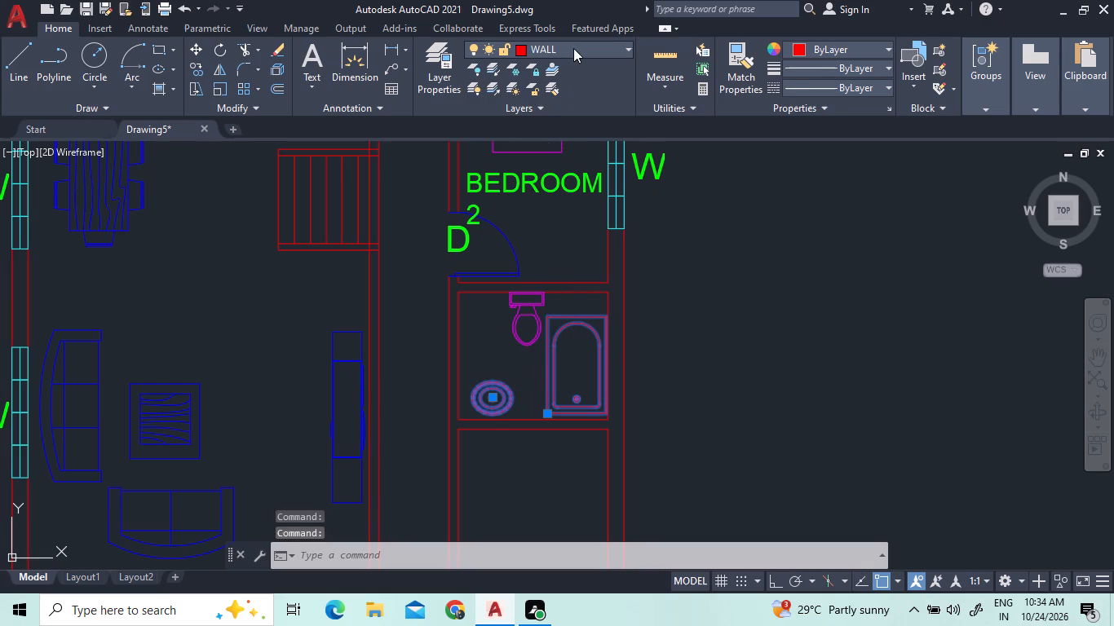
left_click(572, 151)
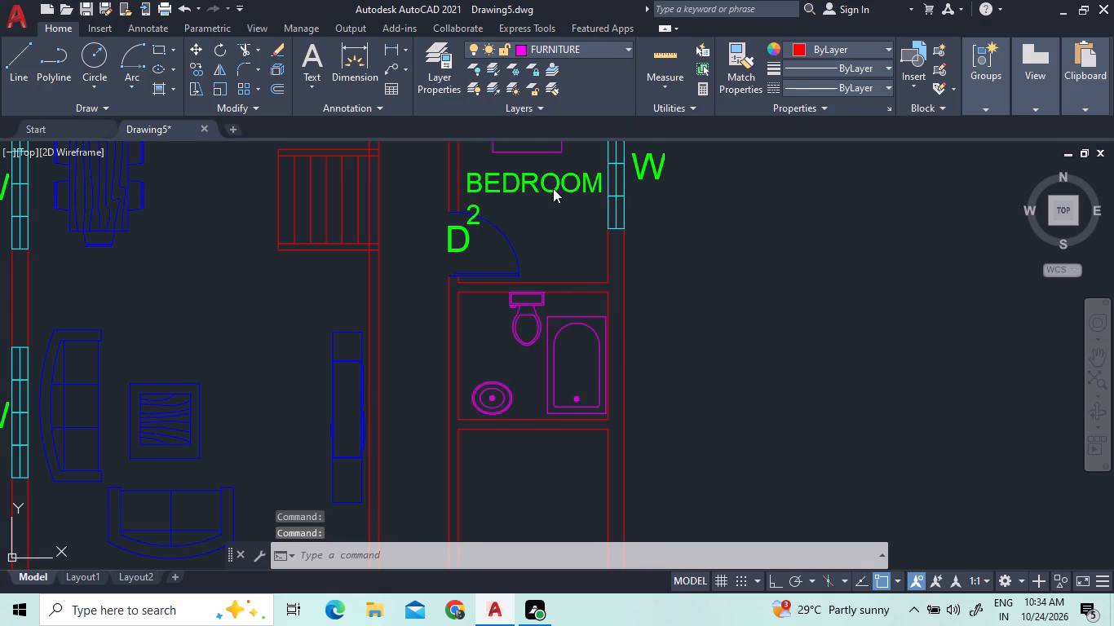
key("Escape")
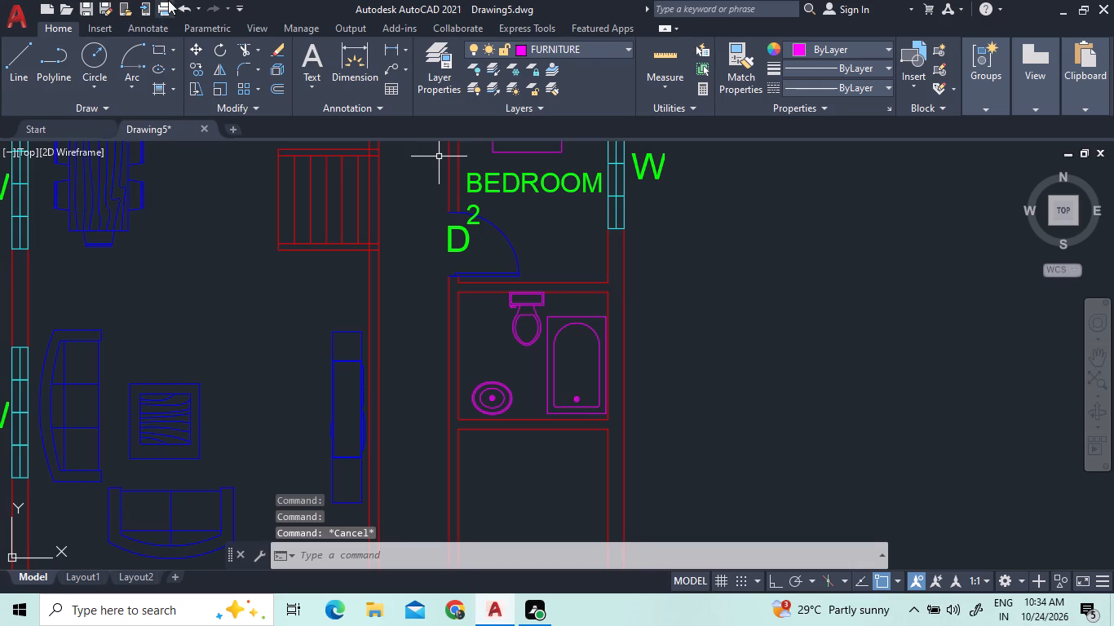
Make DOOR the current layer and draw a line straight across the bathroom's west wall, between its two faces, west of the toilet.
left_click(554, 50)
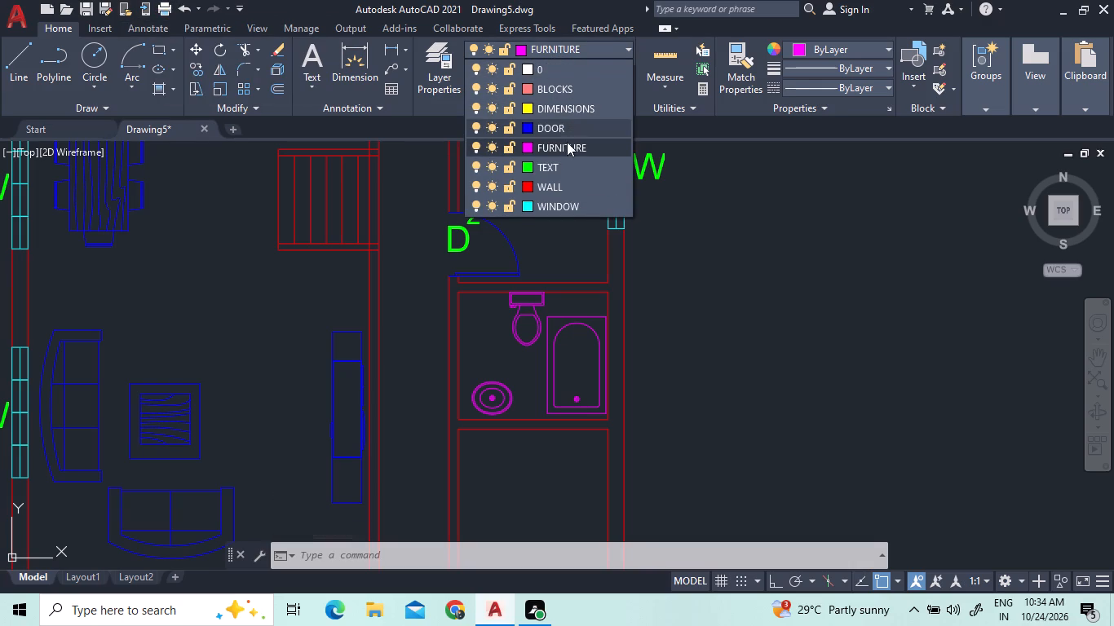
left_click(567, 130)
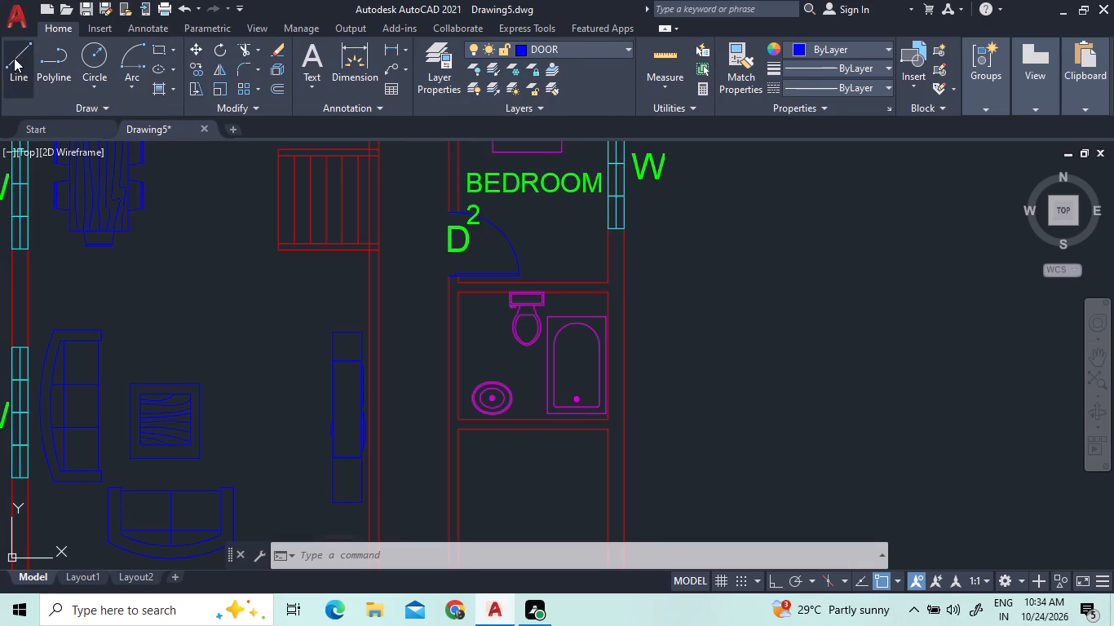
left_click(14, 58)
scroll(454, 328, "up", 3)
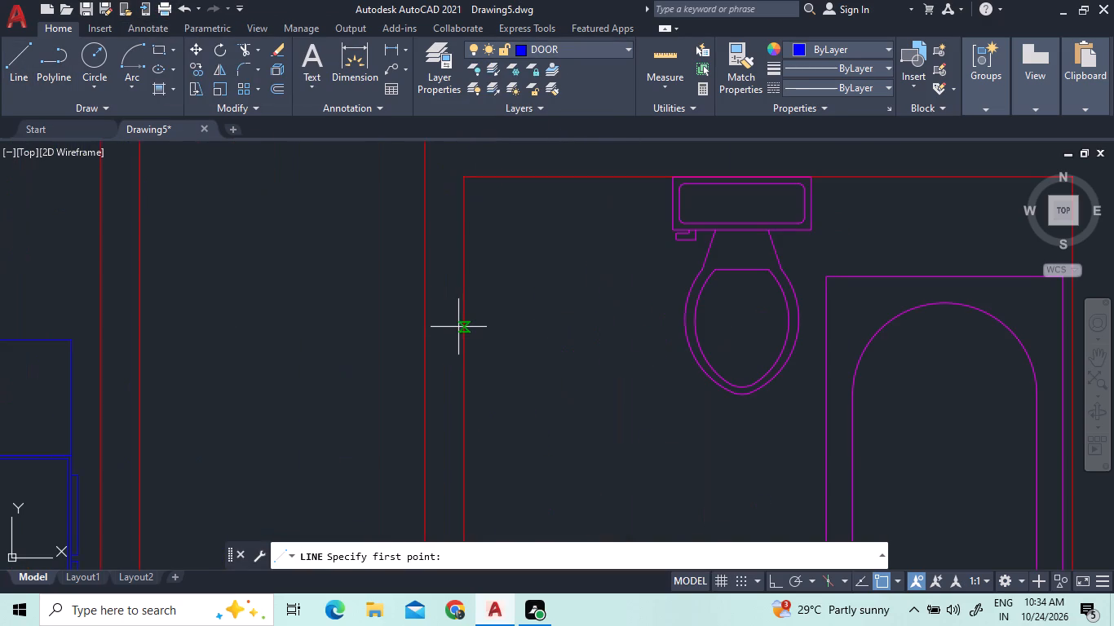
left_click(462, 327)
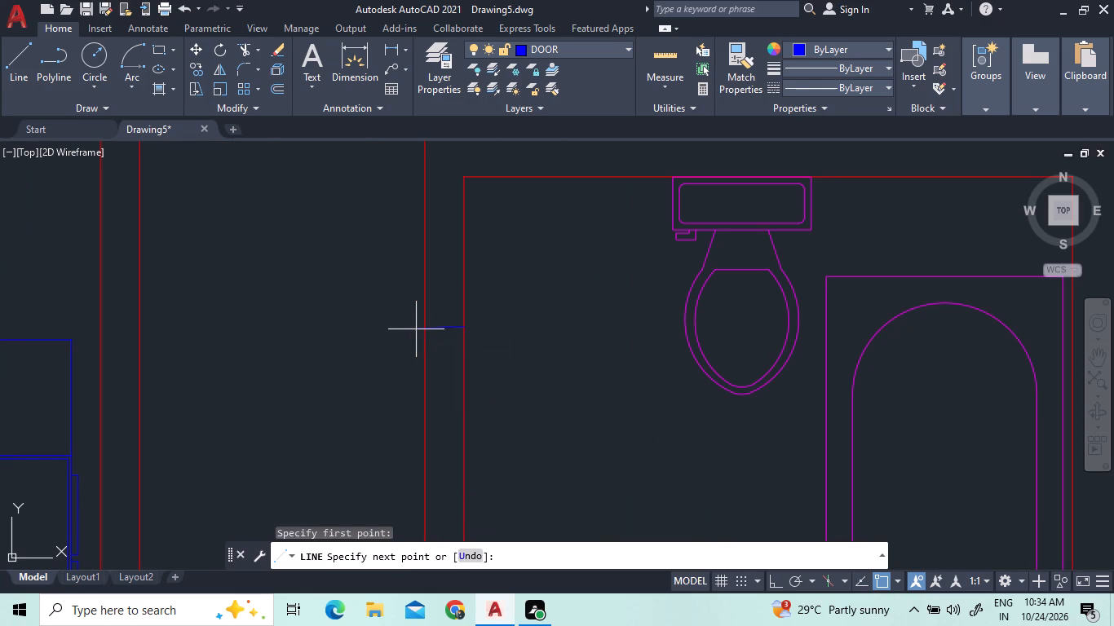
left_click(423, 328)
key("Escape")
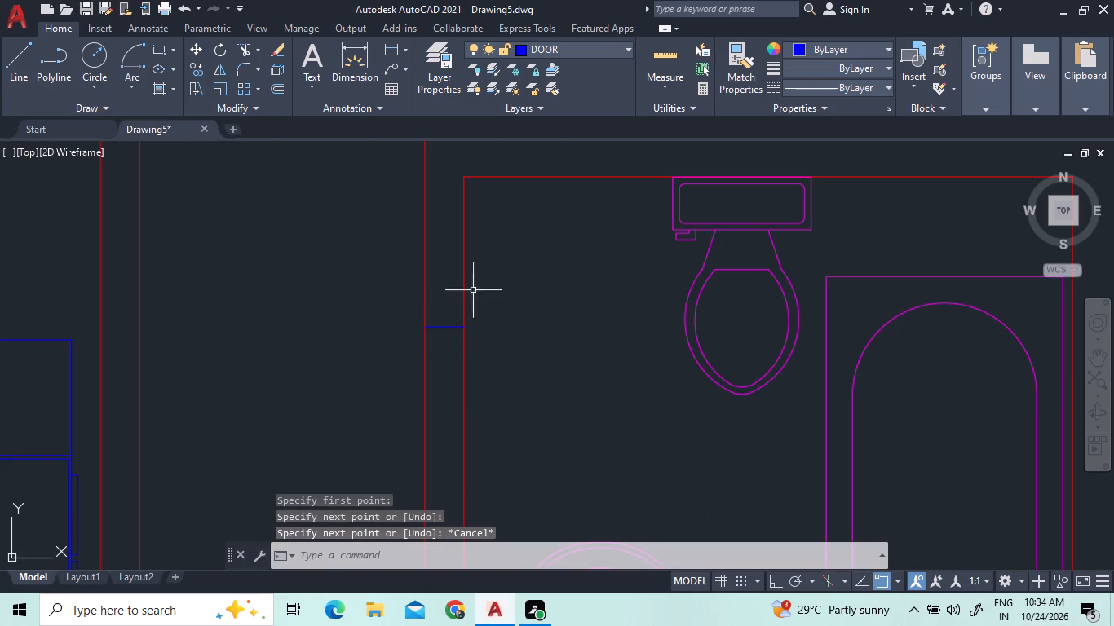
Offset the new line across the west wall 0.1 to the south.
left_click(279, 85)
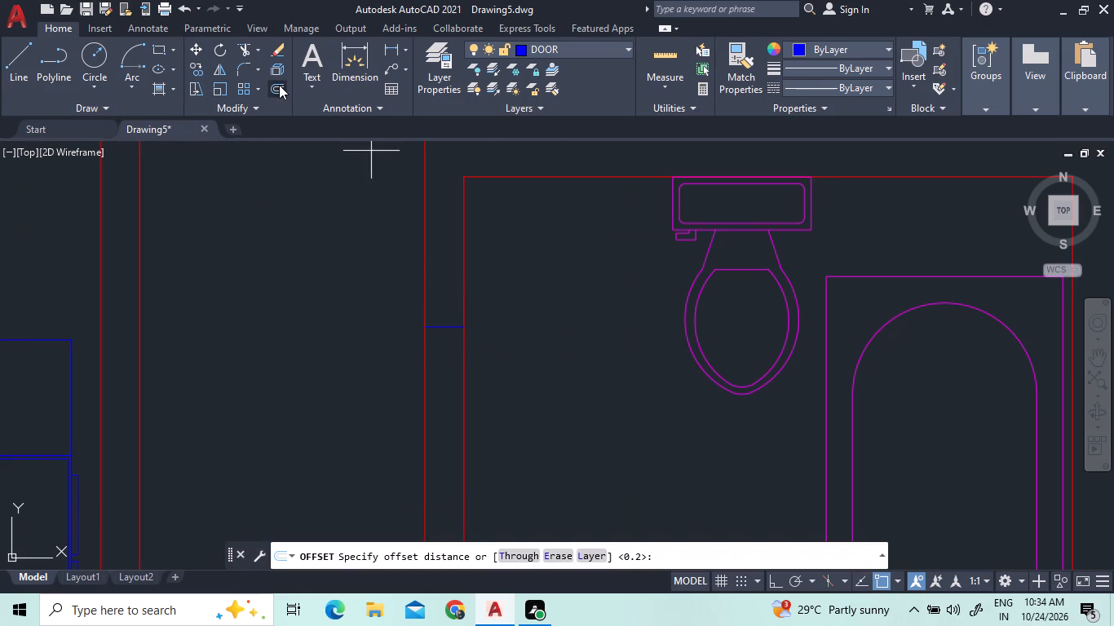
type("0.1")
key("Return")
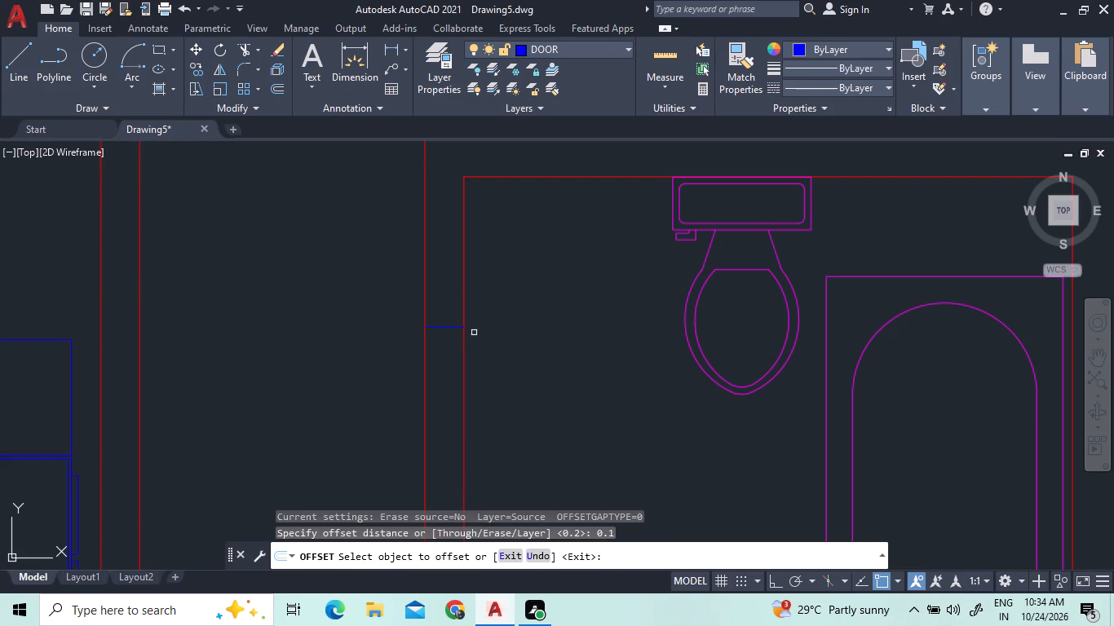
left_click(445, 328)
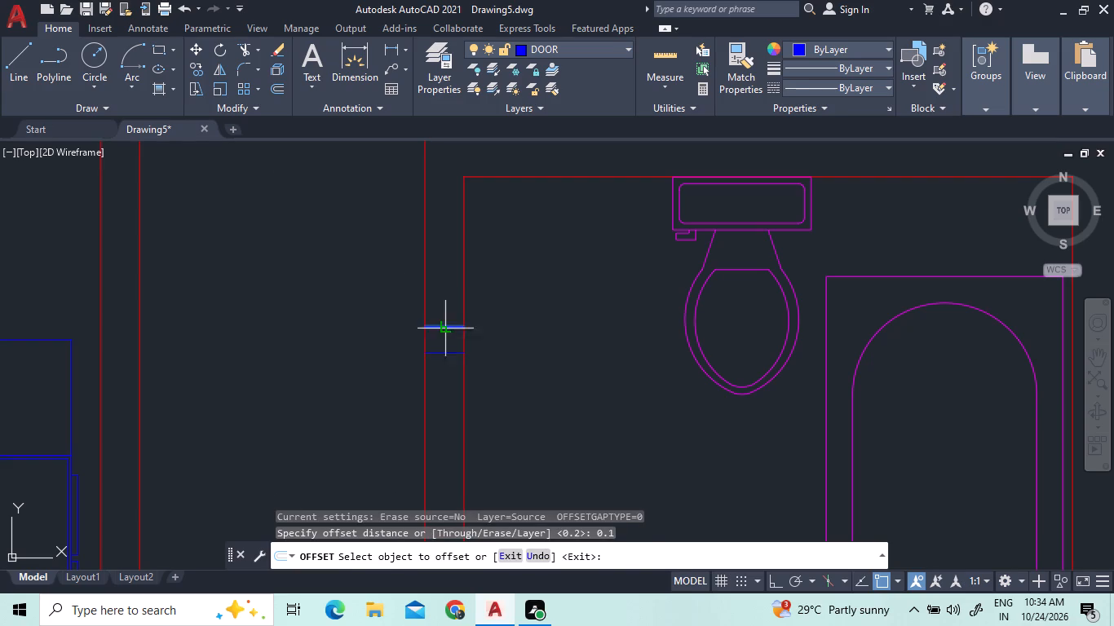
left_click(448, 345)
key("Escape")
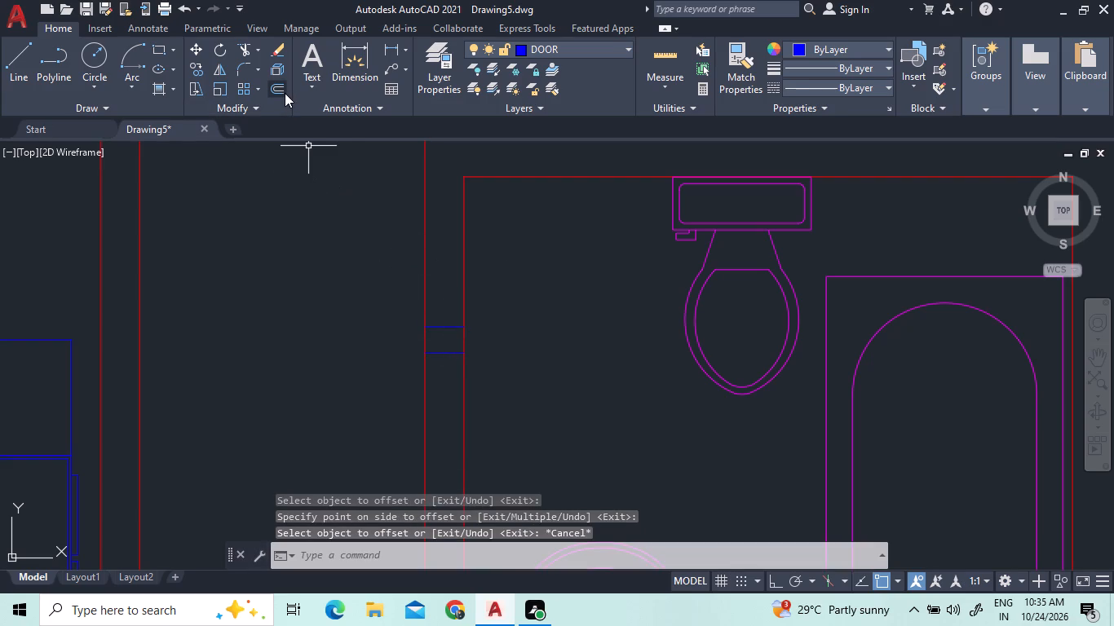
Offset the lower of the two door lines 0.75 to the south to mark the door opening's width.
left_click(285, 93)
type("0.75")
key("Return")
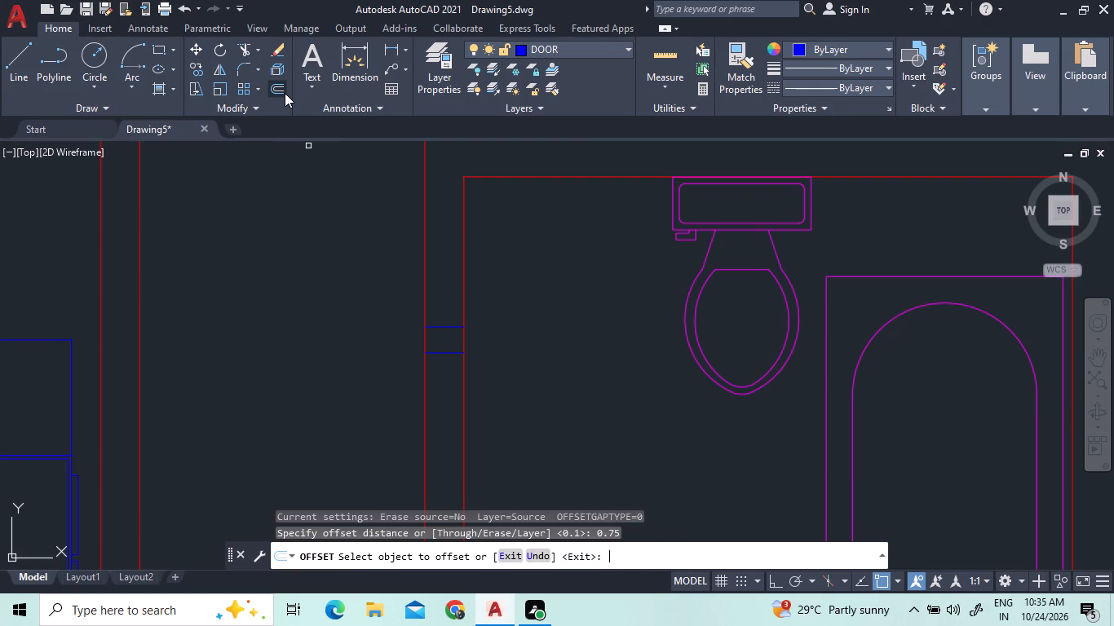
left_click(441, 352)
scroll(440, 396, "down", 3)
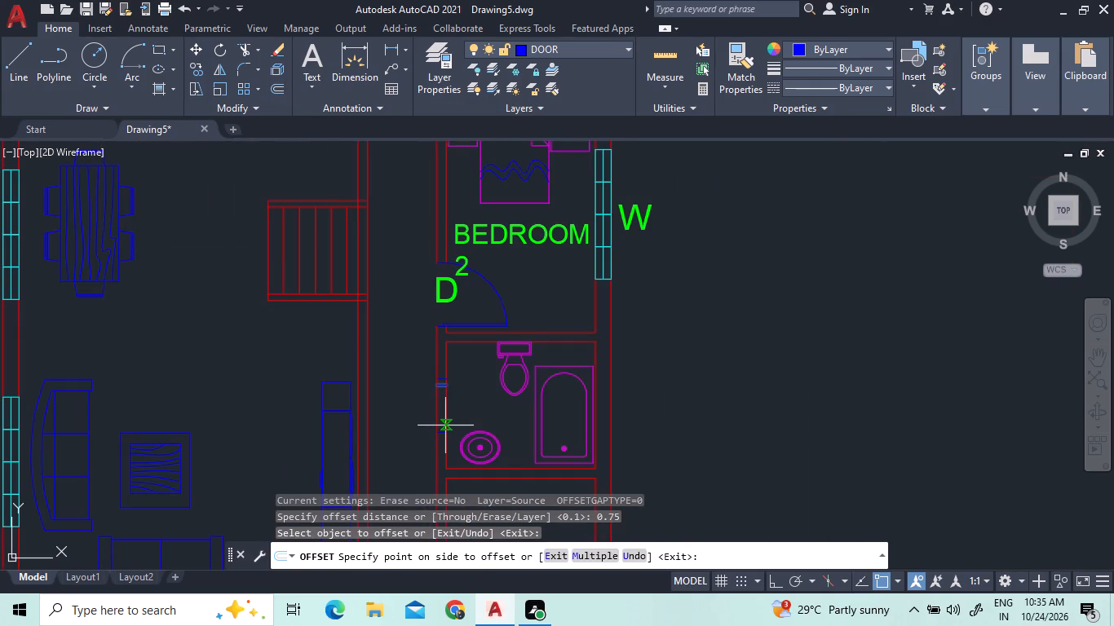
left_click(445, 425)
scroll(445, 426, "up", 1)
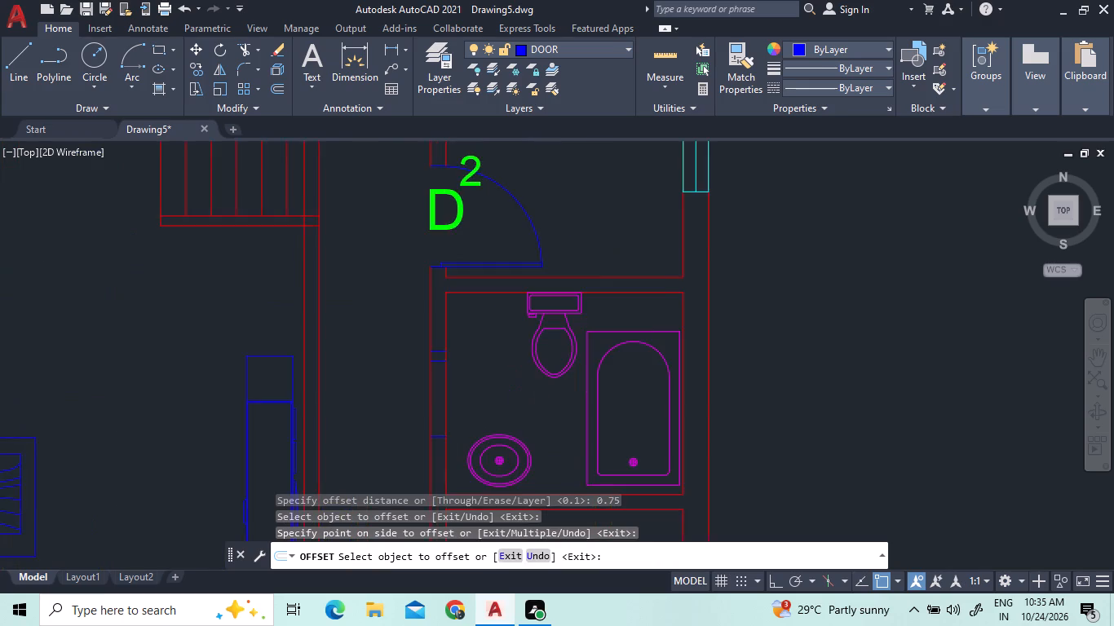
scroll(445, 426, "up", 1)
right_click(467, 385)
left_click(517, 385)
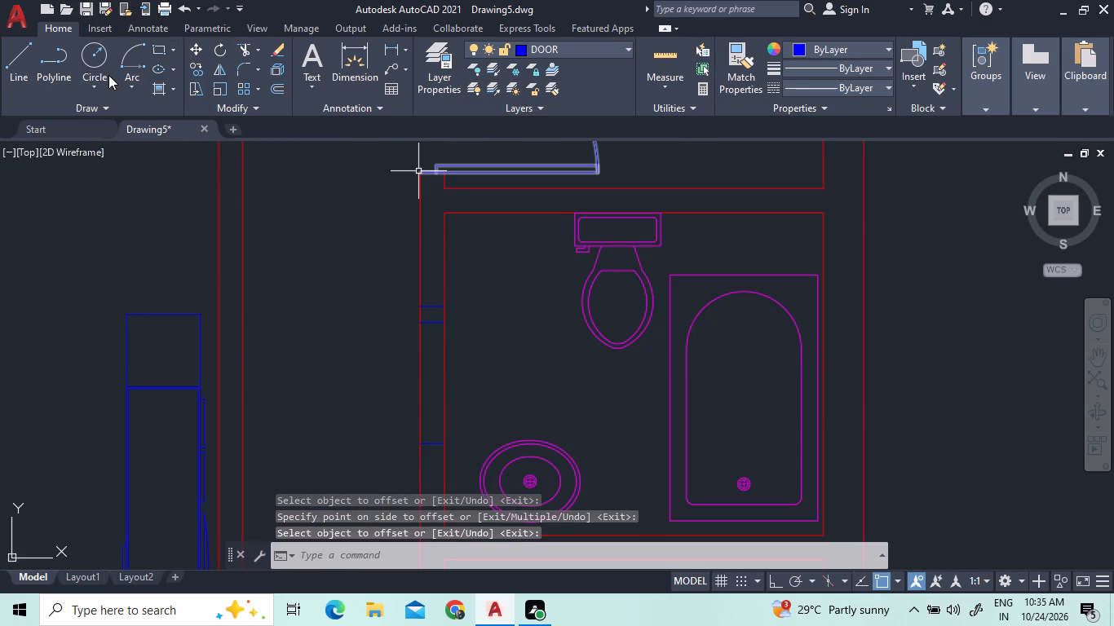
Draw the door swing arc from the southernmost line's west end, centred on the middle line's west end, swinging 90° into the bathroom.
left_click(133, 60)
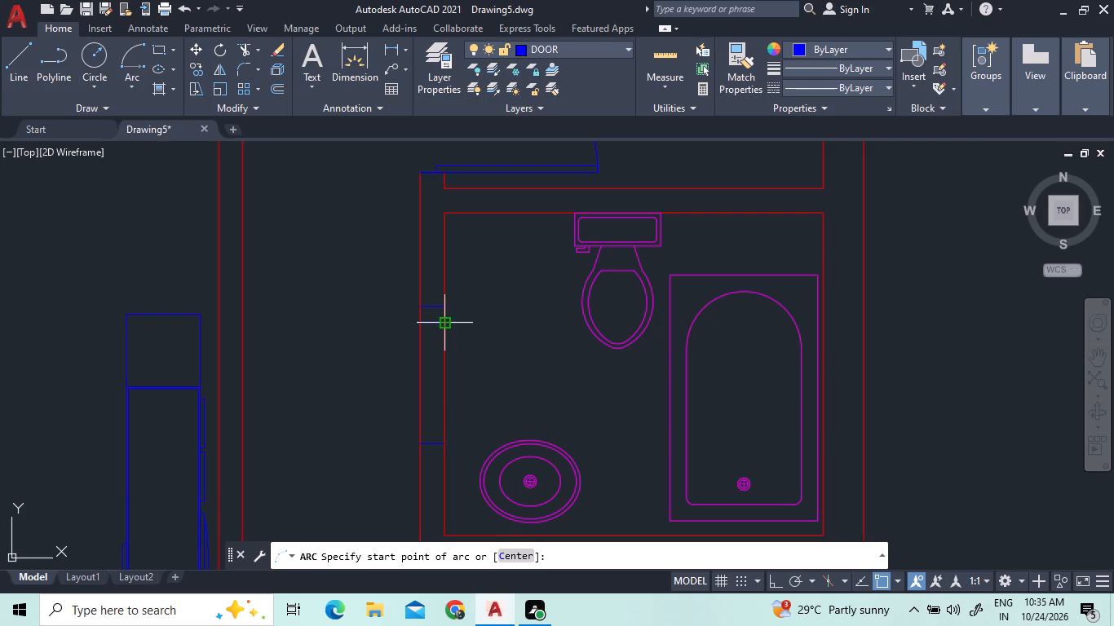
scroll(443, 323, "up", 3)
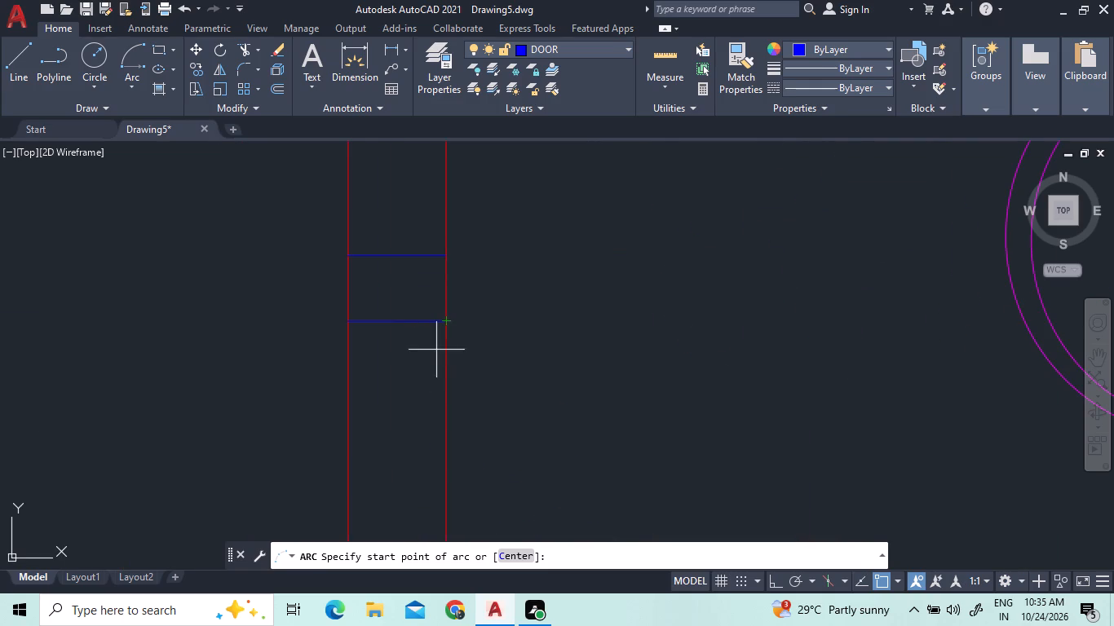
scroll(443, 334, "down", 2)
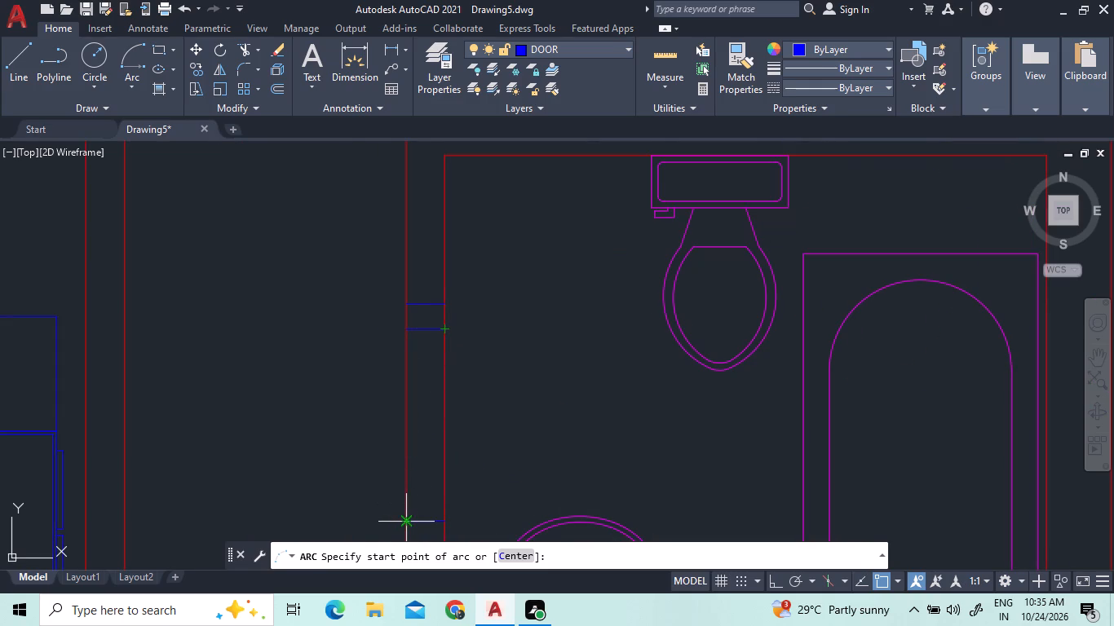
left_click(404, 518)
left_click(406, 326)
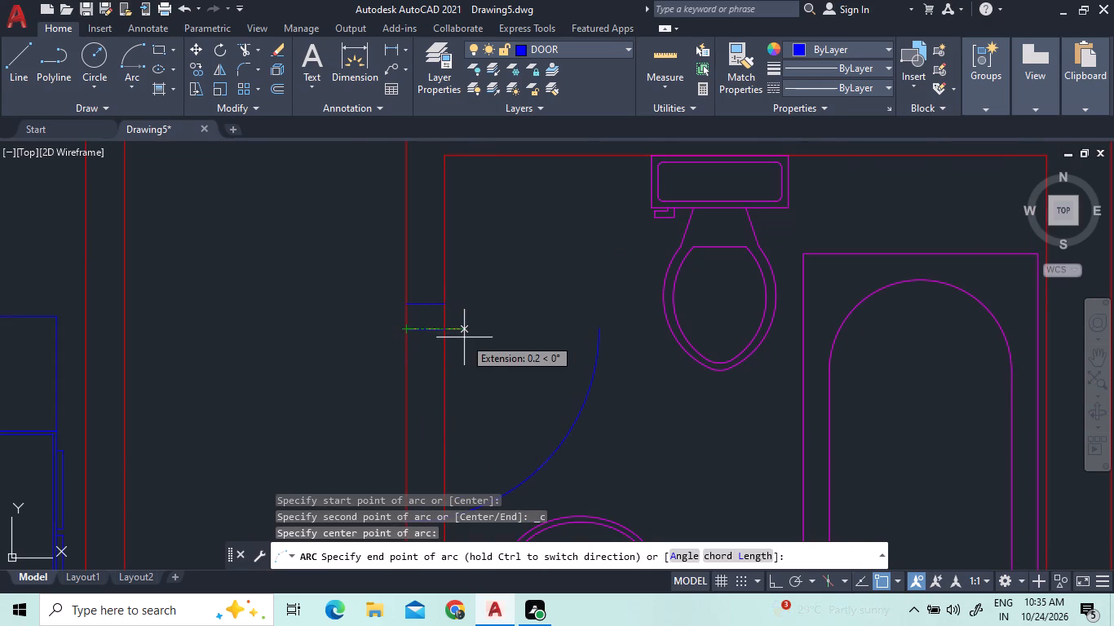
left_click(599, 328)
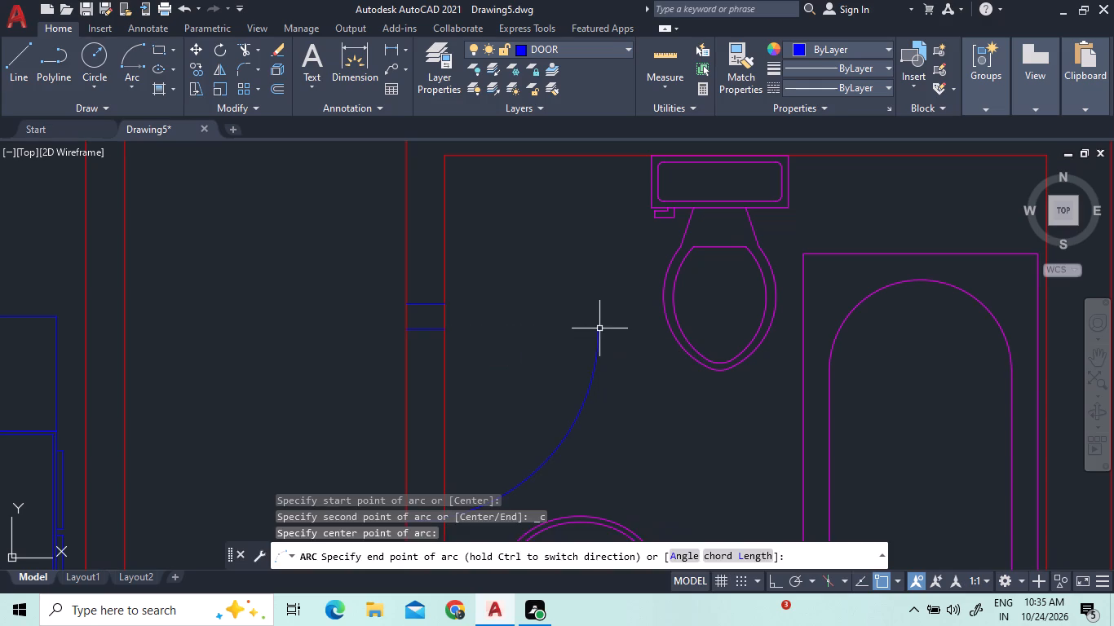
Extend the middle door line eastward past the arc, the arc northward, and the upper door line to meet the arc.
left_click(258, 51)
left_click(270, 101)
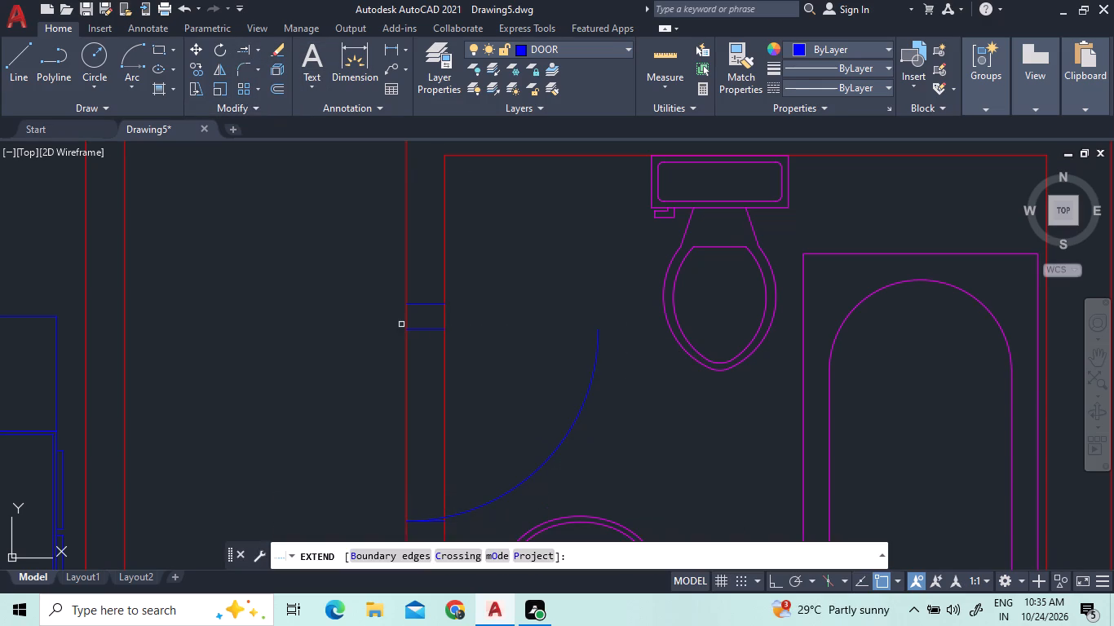
left_click(439, 327)
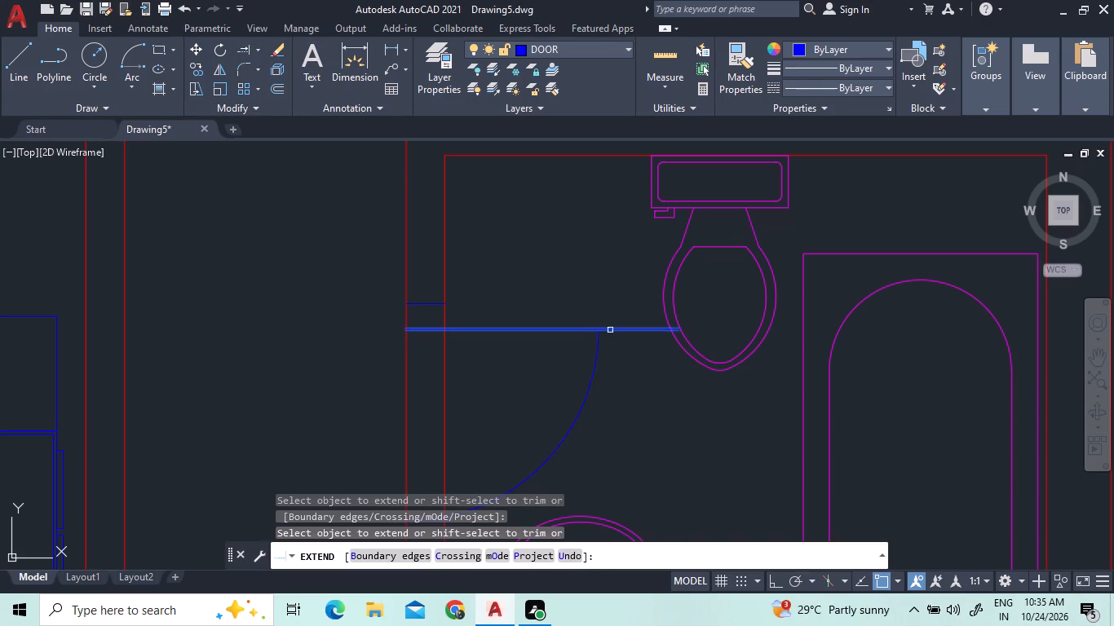
left_click(263, 48)
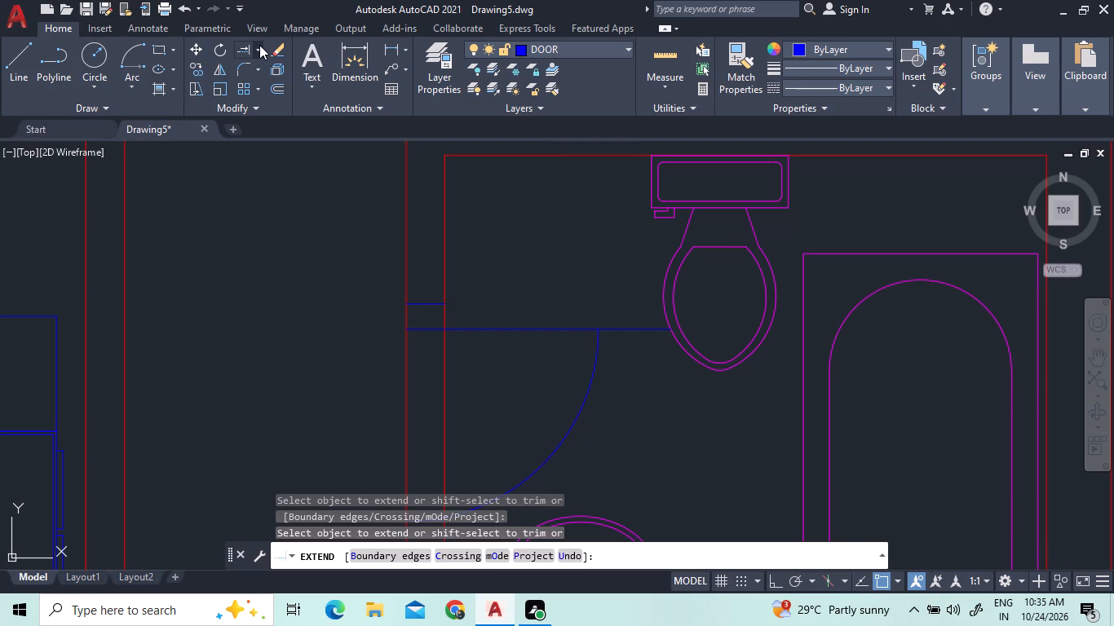
left_click(259, 45)
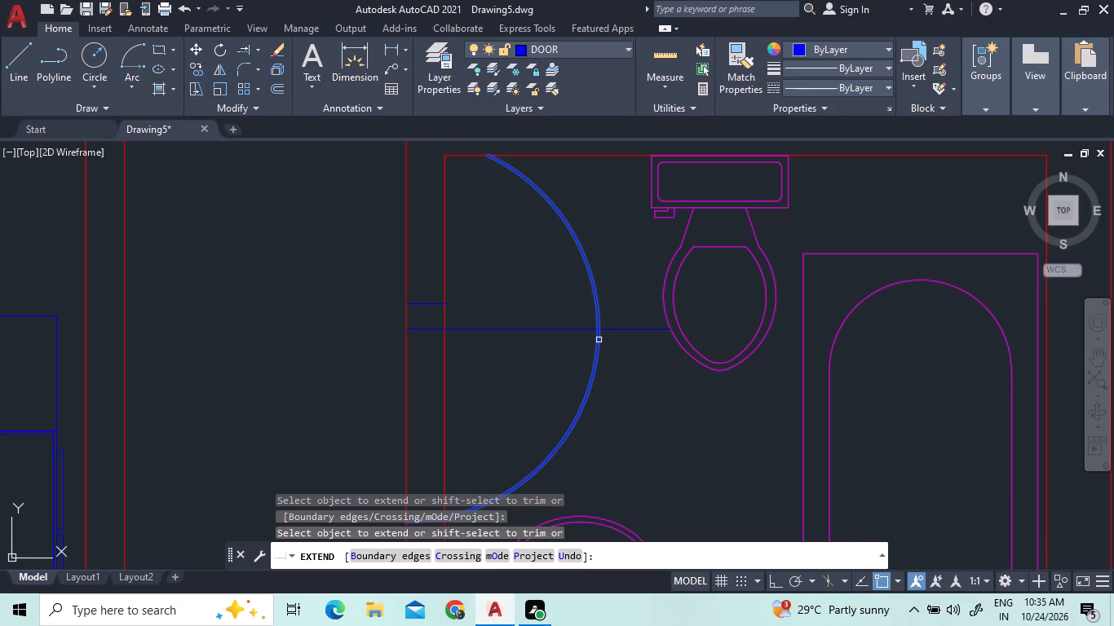
left_click(599, 340)
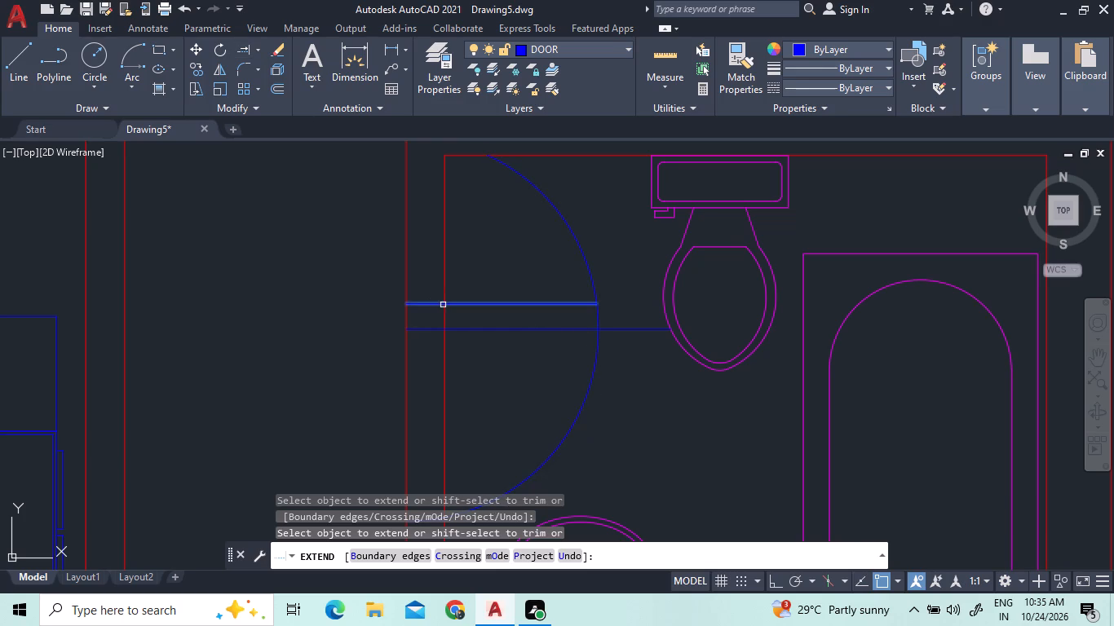
left_click(443, 305)
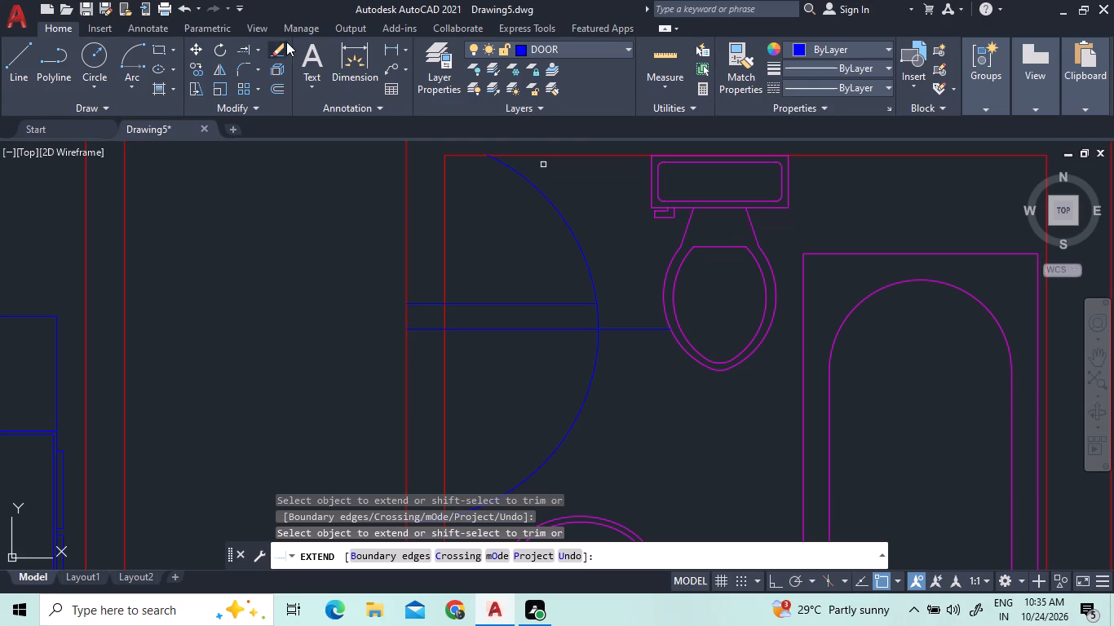
Trim the arc above the upper door line and the middle line's overrun east of the arc.
left_click(257, 49)
left_click(267, 73)
left_click(524, 171)
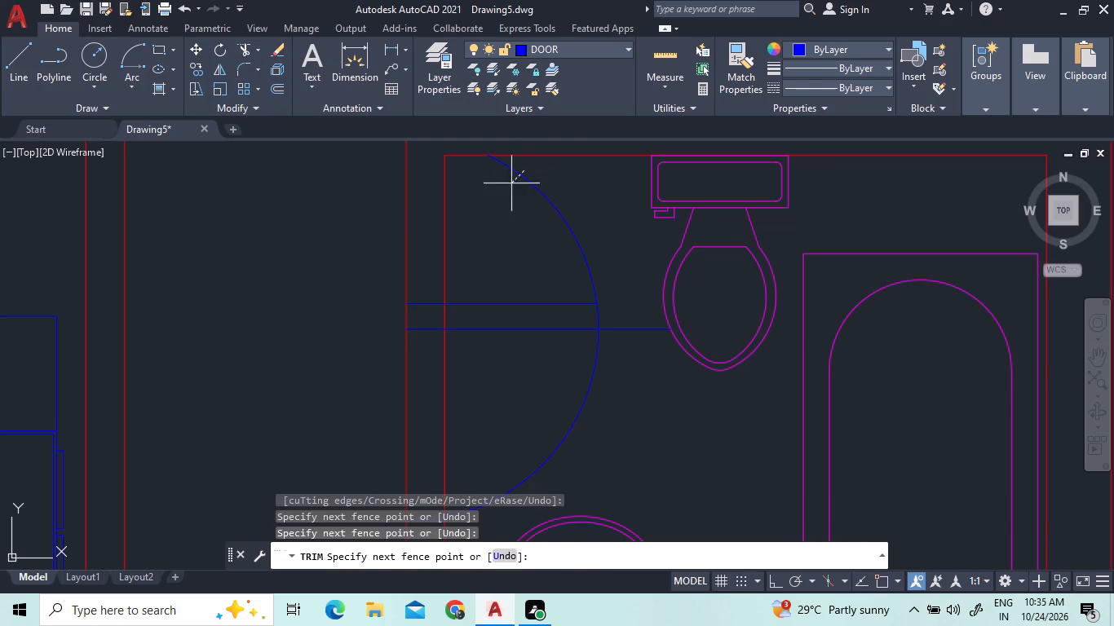
left_click(511, 184)
left_click(626, 328)
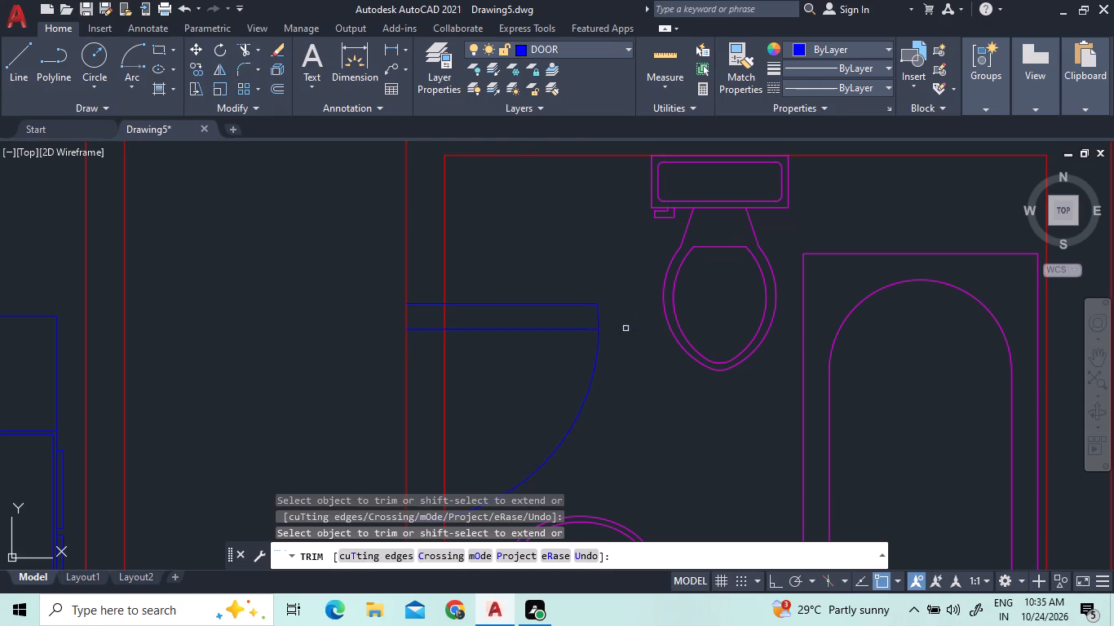
Trim both west wall lines within the bathroom's door opening and the leftover southernmost door line beneath the swing arc.
scroll(633, 212, "down", 1)
left_click(539, 333)
left_click(462, 326)
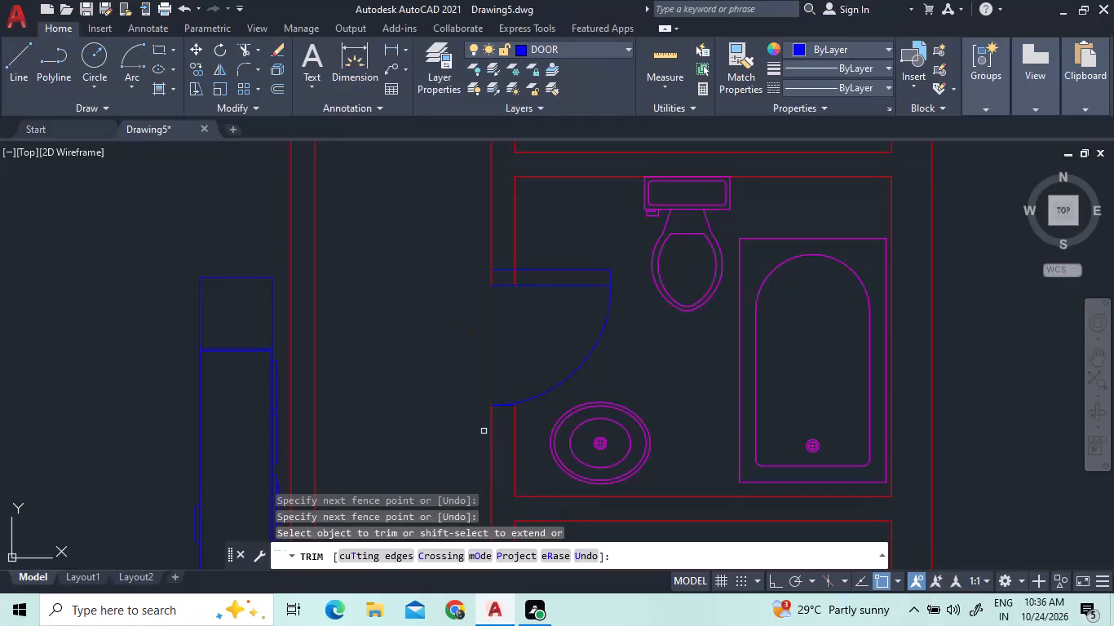
scroll(494, 423, "up", 3)
left_click(531, 371)
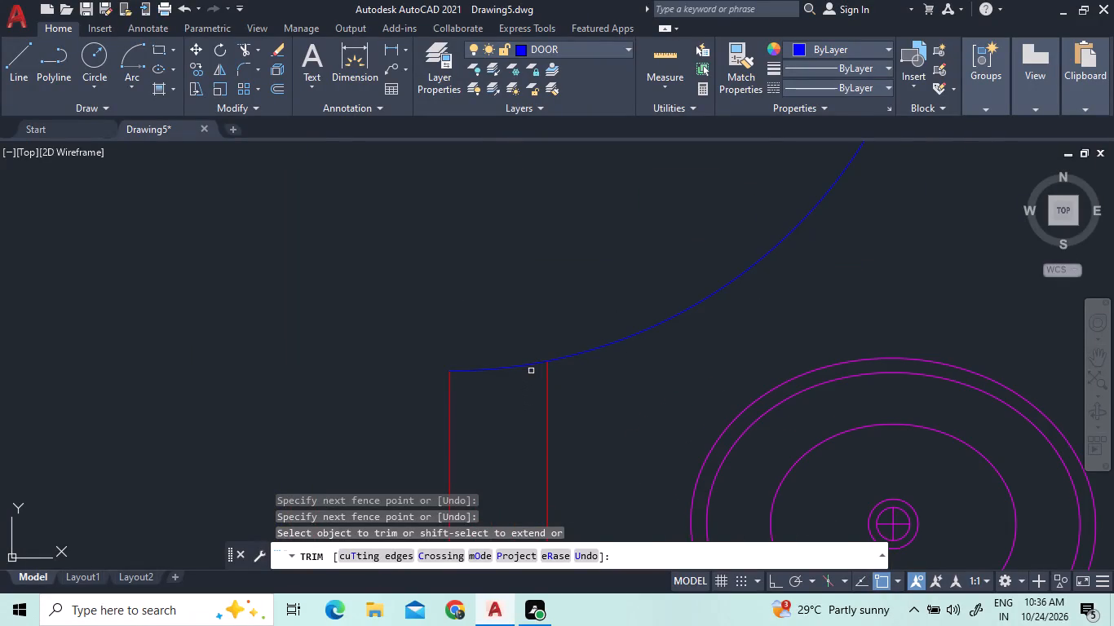
scroll(497, 337, "down", 4)
scroll(511, 227, "up", 1)
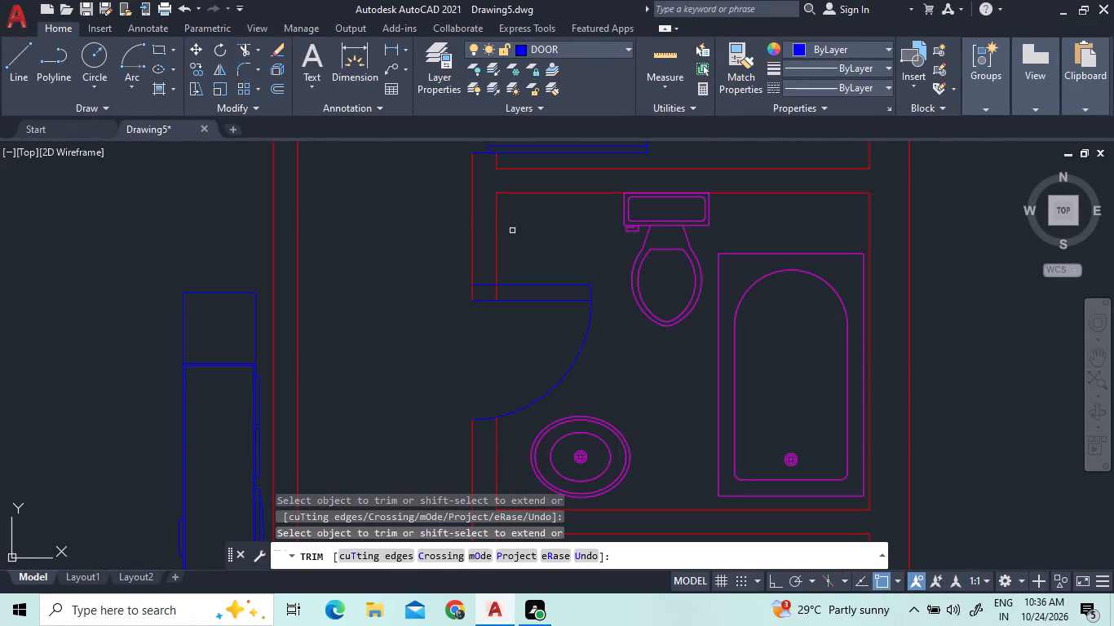
right_click_drag(515, 233, 533, 233)
left_click(544, 244)
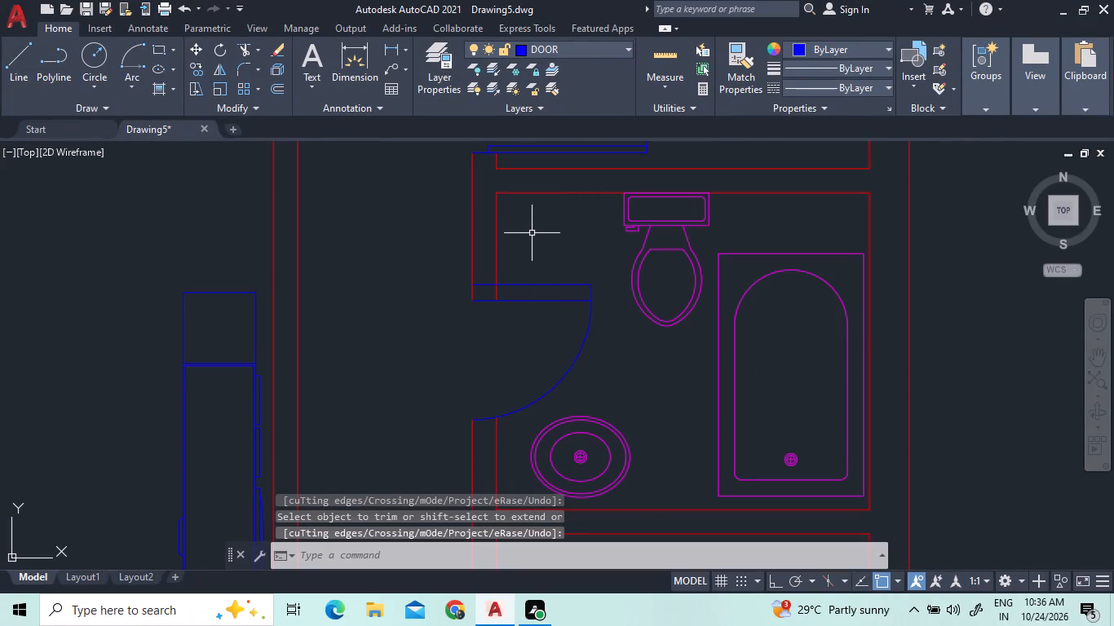
On the TEXT layer, add the multiline text label BATH in the second bathroom with a text height of 0.3.
scroll(531, 228, "down", 1)
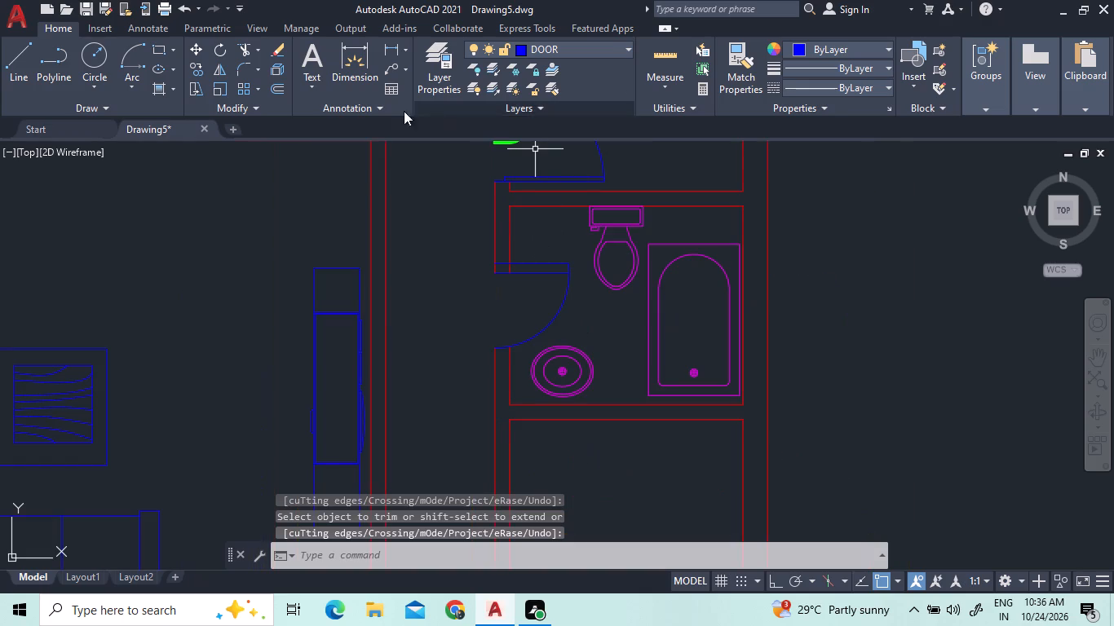
left_click(550, 48)
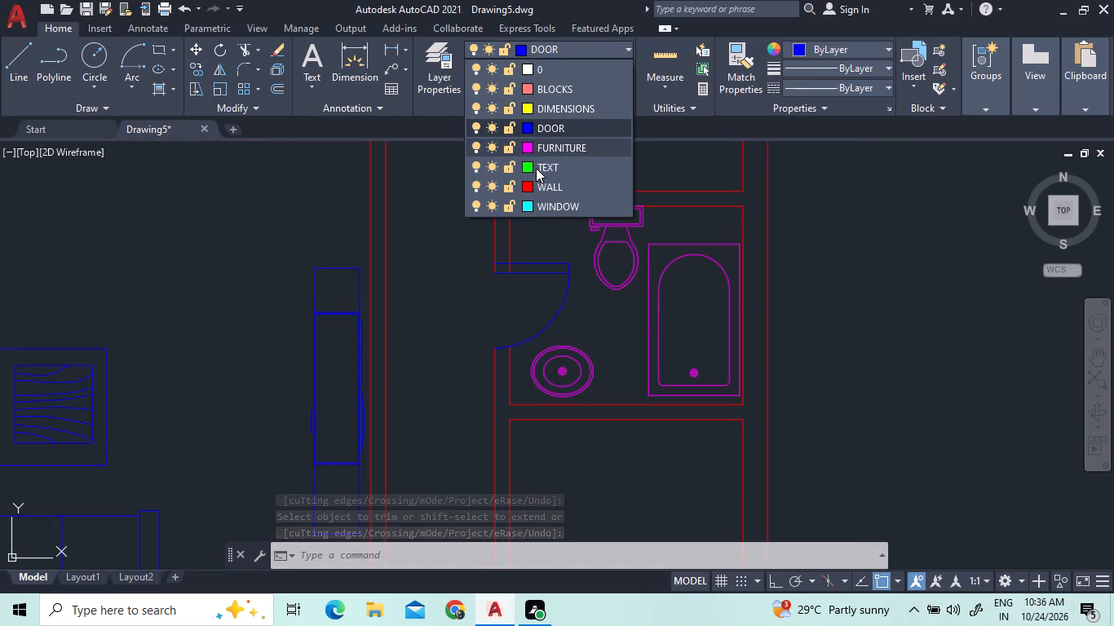
left_click(538, 173)
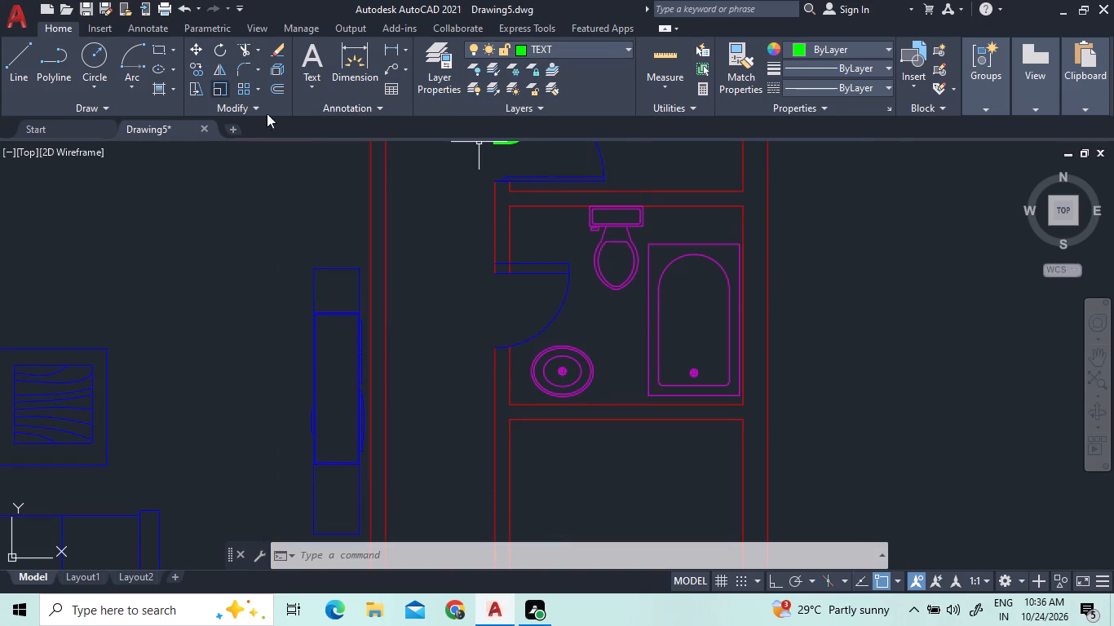
left_click(553, 276)
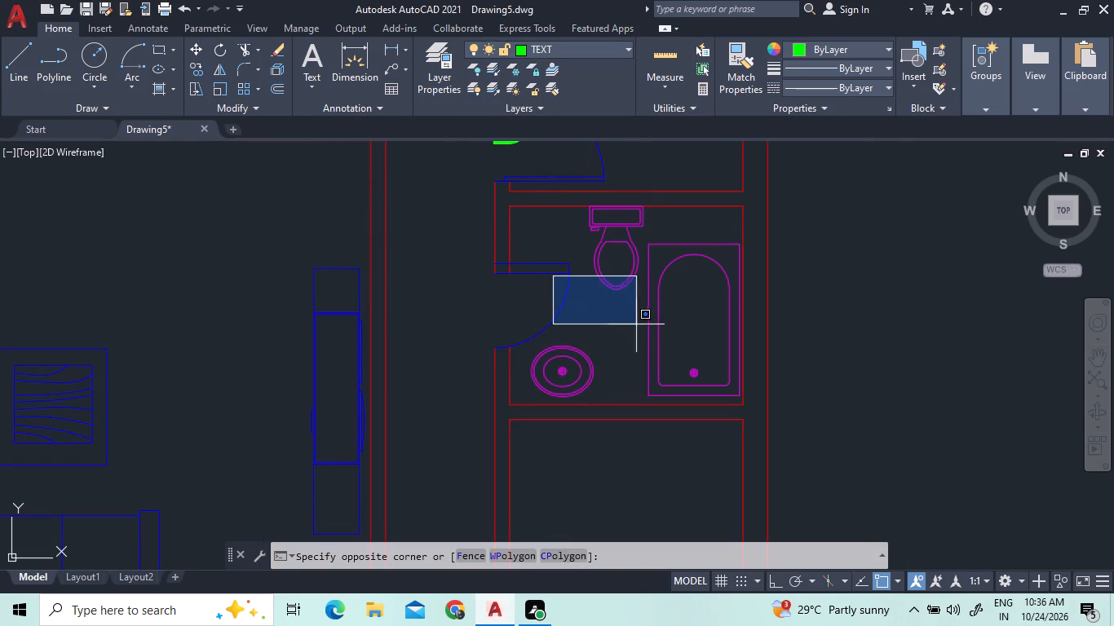
left_click(653, 320)
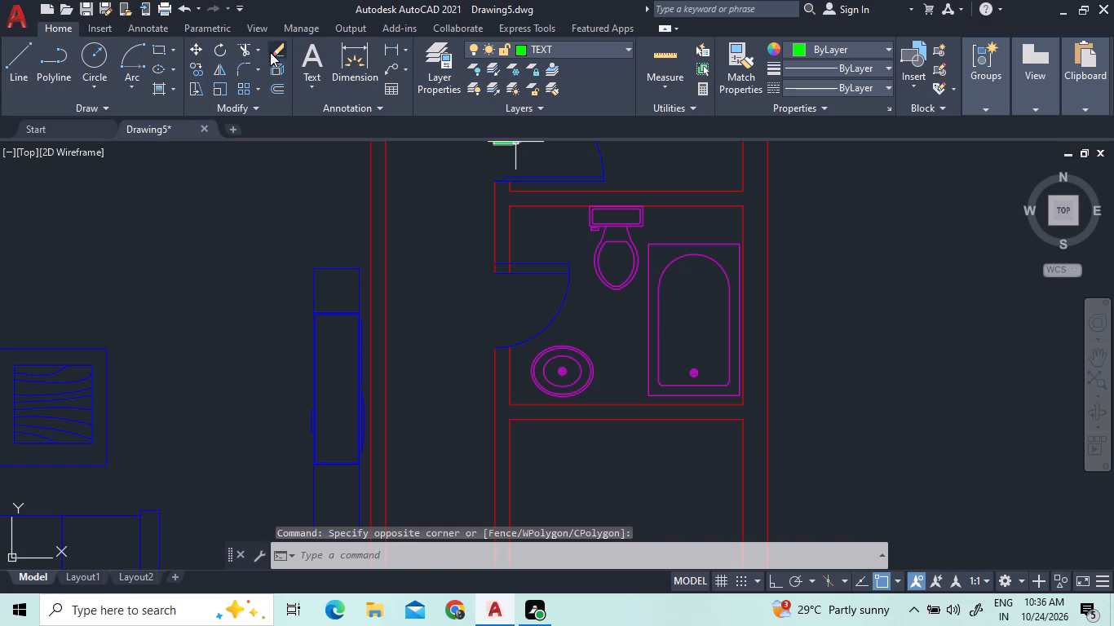
left_click(316, 57)
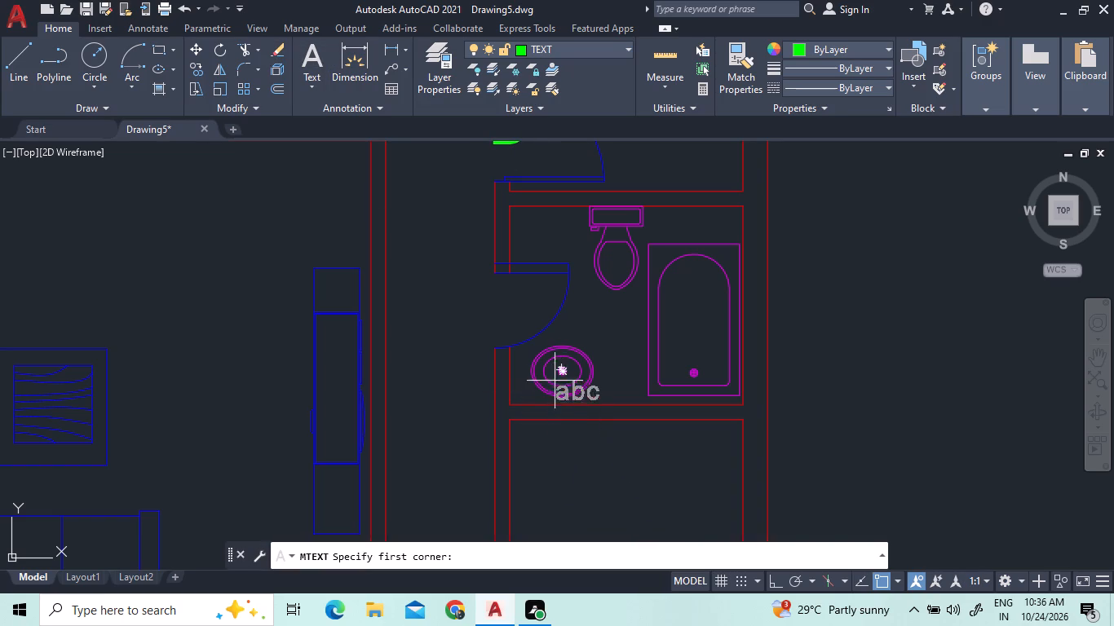
left_click(588, 261)
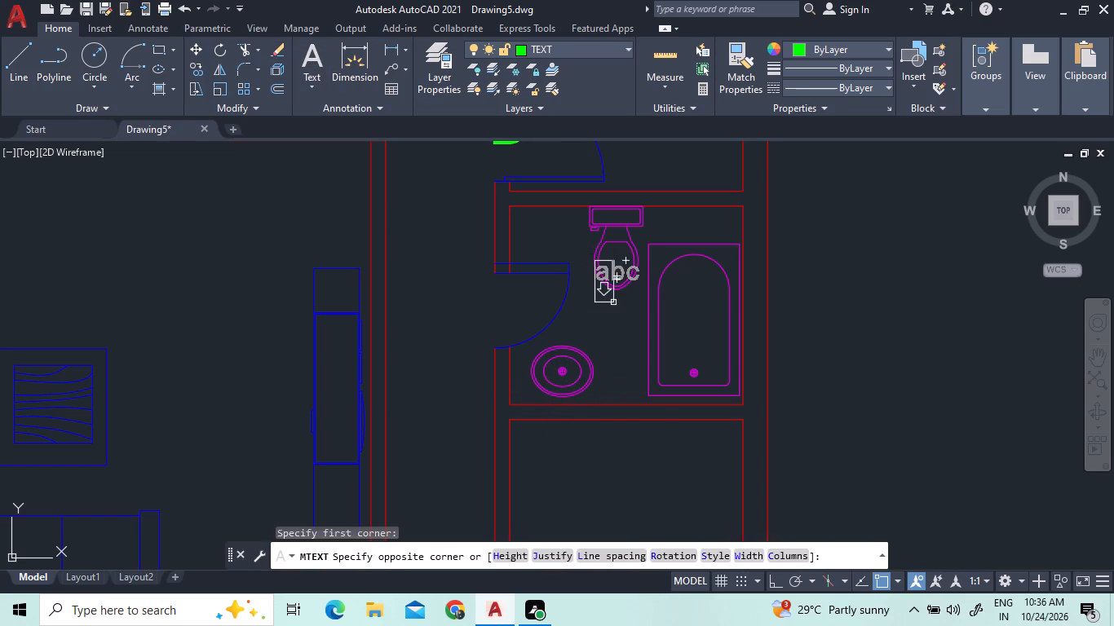
left_click(639, 309)
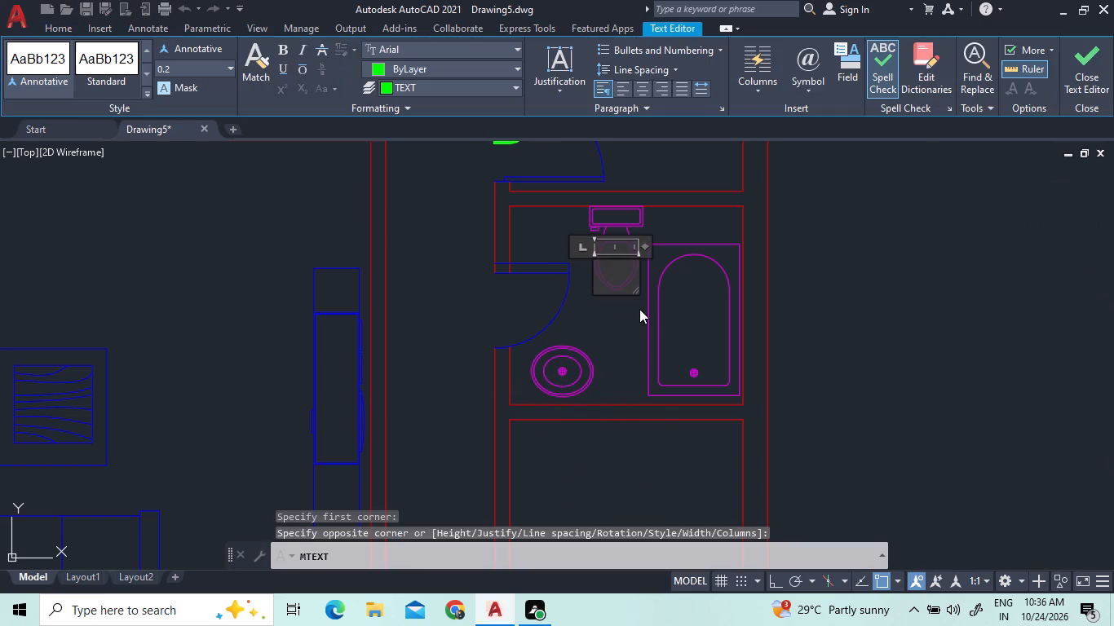
type("BATH")
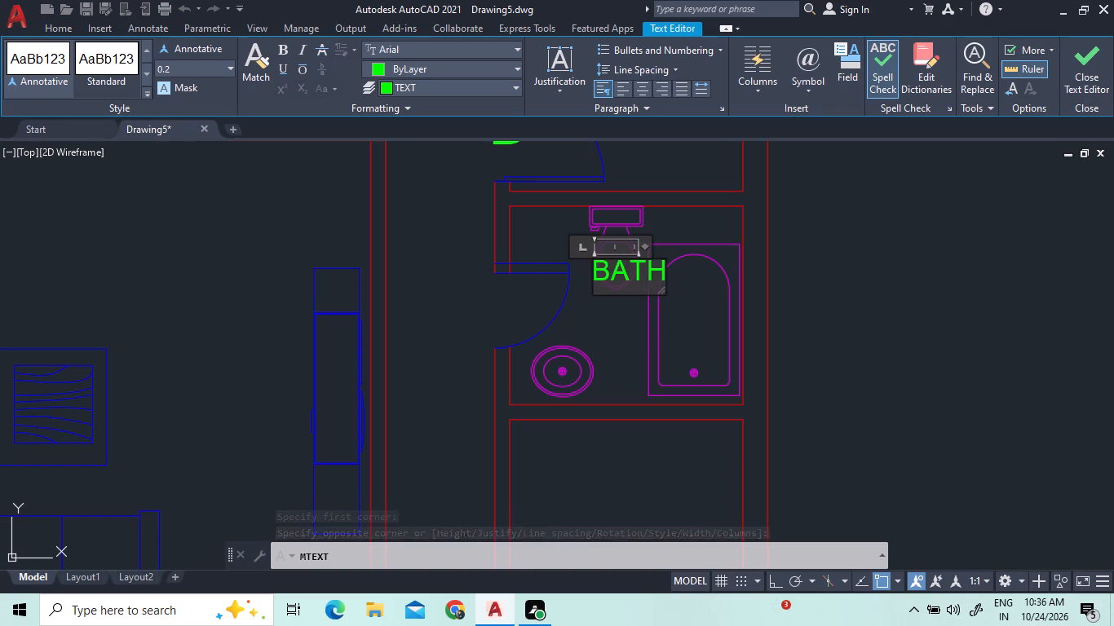
double_click(631, 272)
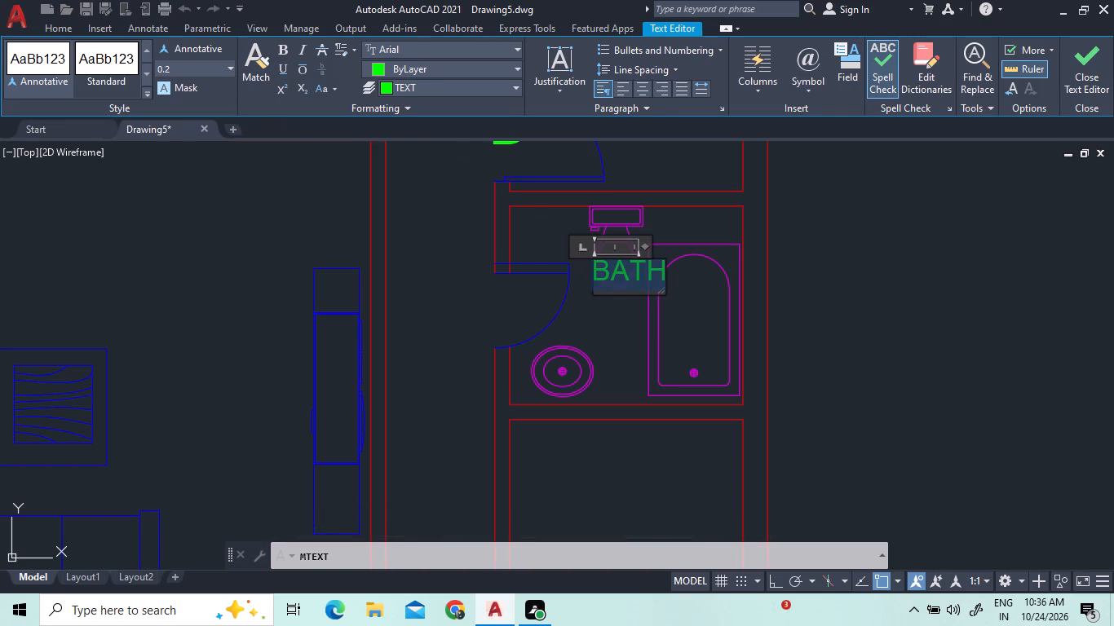
left_click(186, 72)
type("0.3")
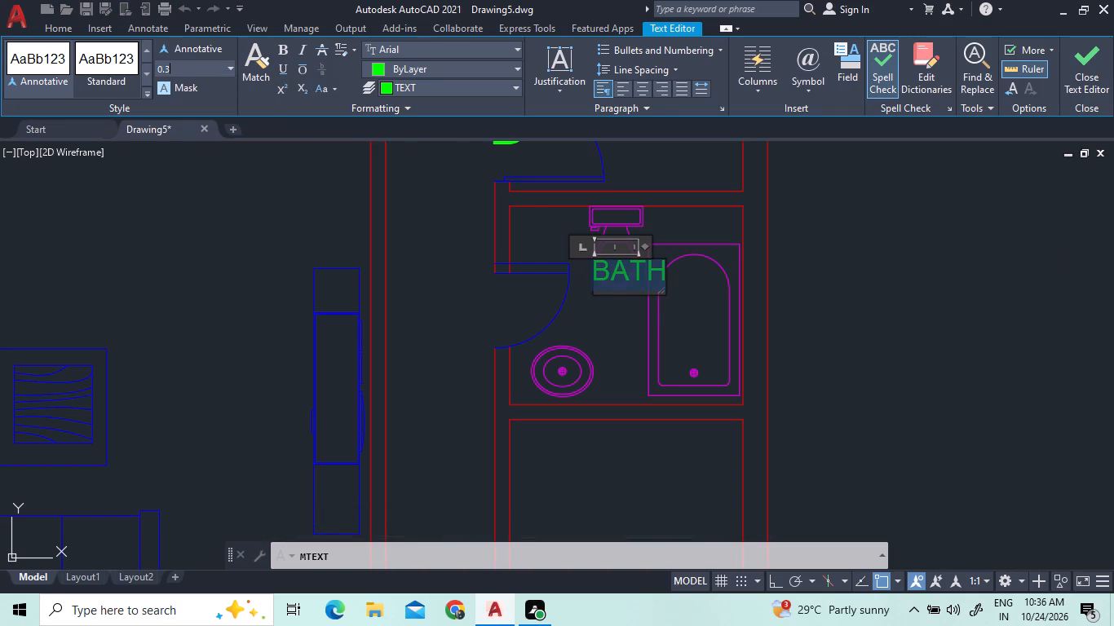
key("Return")
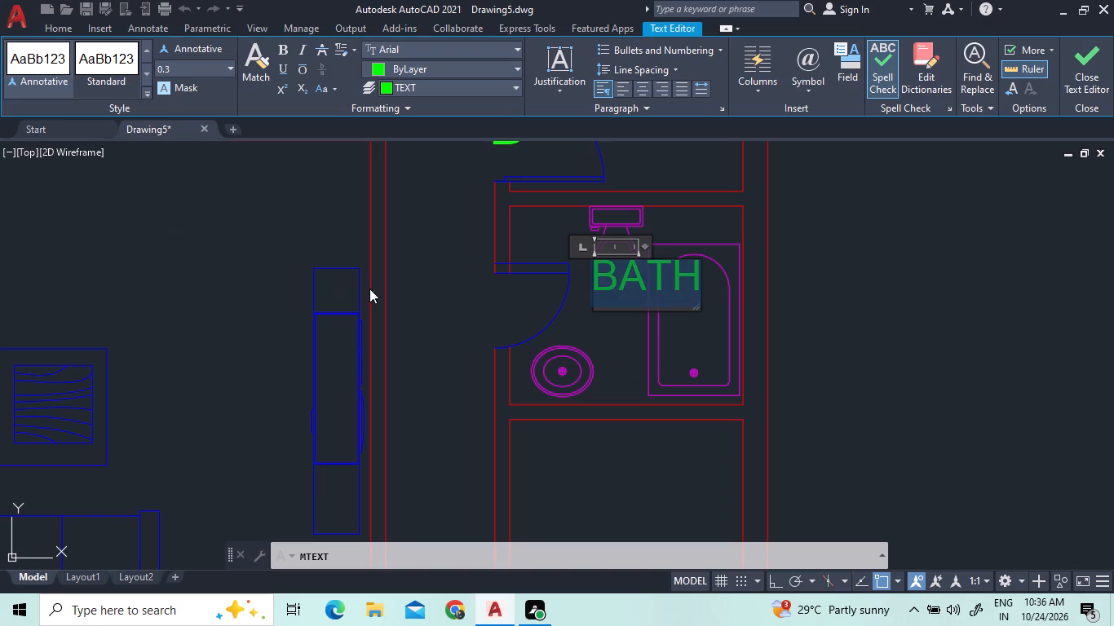
left_click(608, 359)
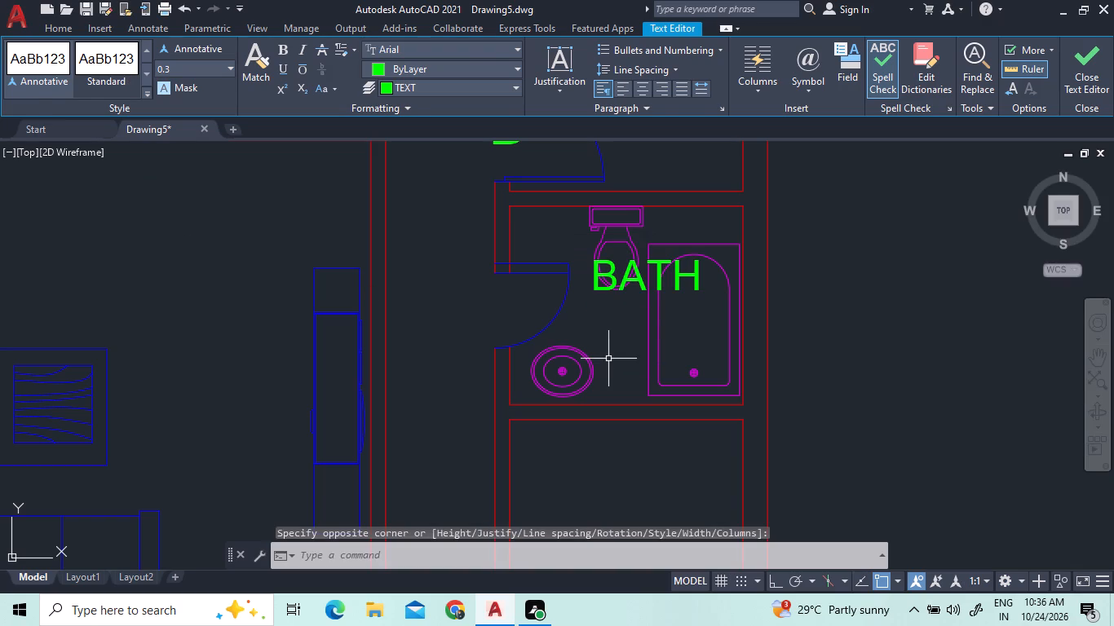
Move the second bathroom's BATH label south, just below the toilet.
left_click(640, 282)
right_click(640, 282)
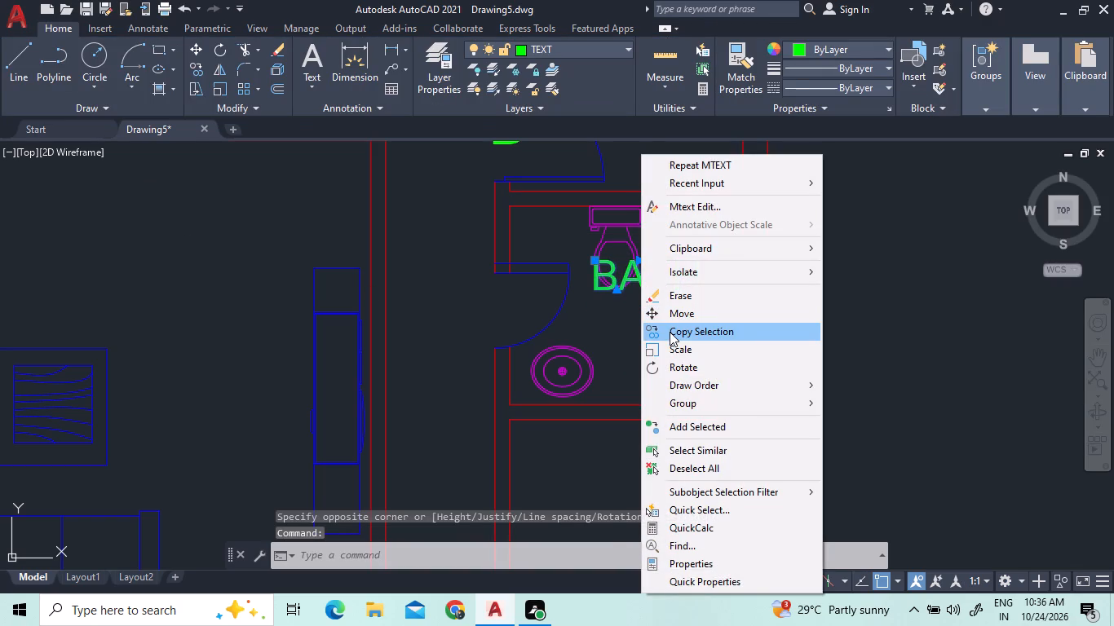
left_click(670, 314)
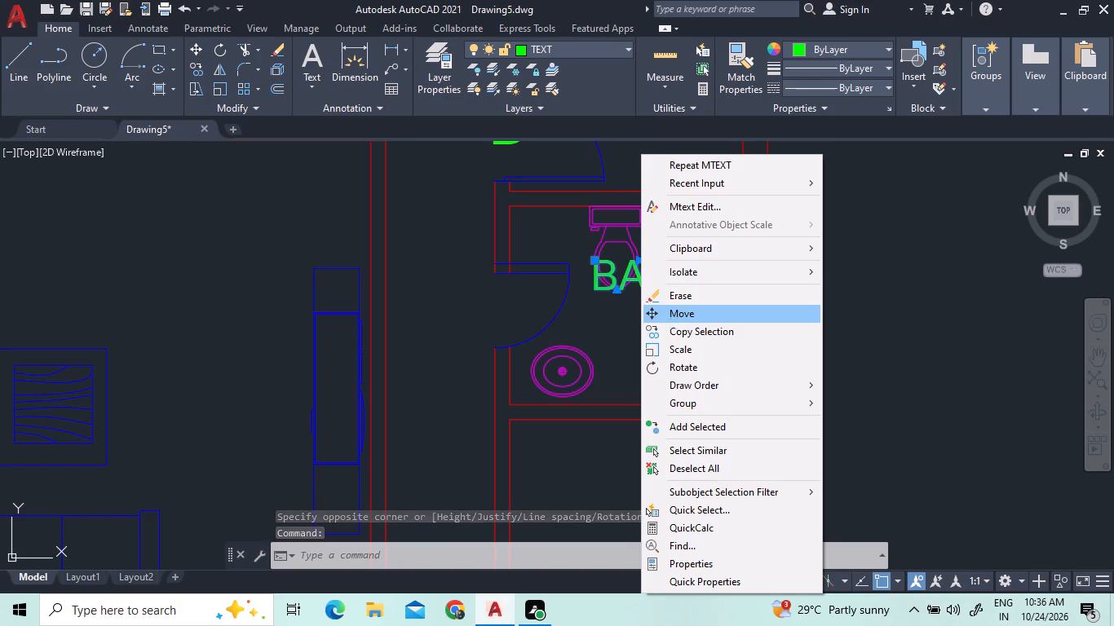
left_click(643, 282)
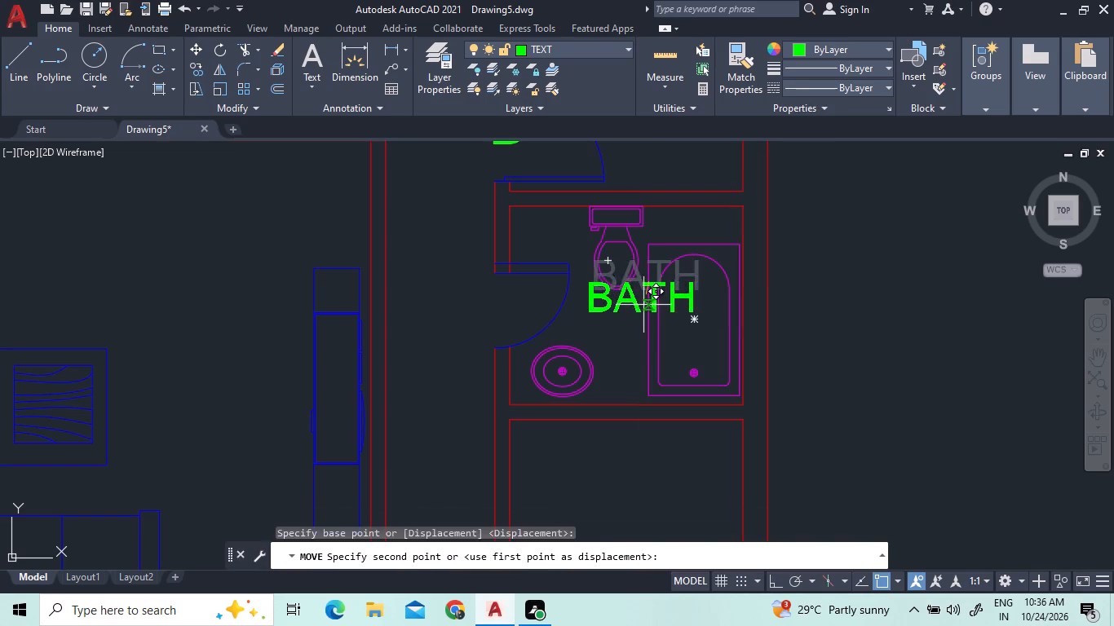
left_click(643, 322)
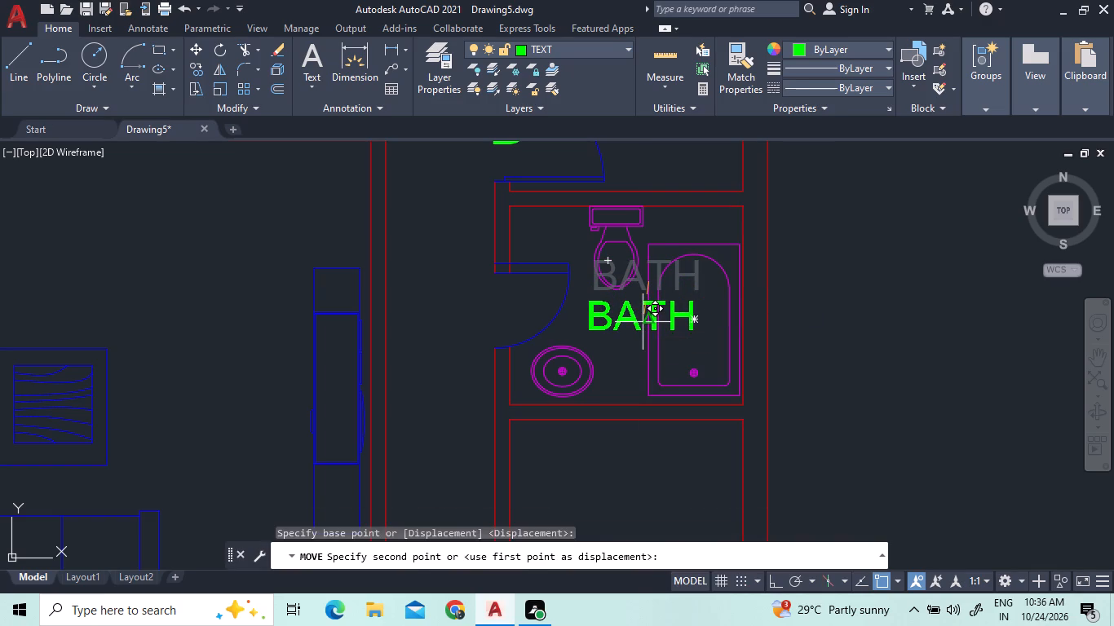
key("Escape")
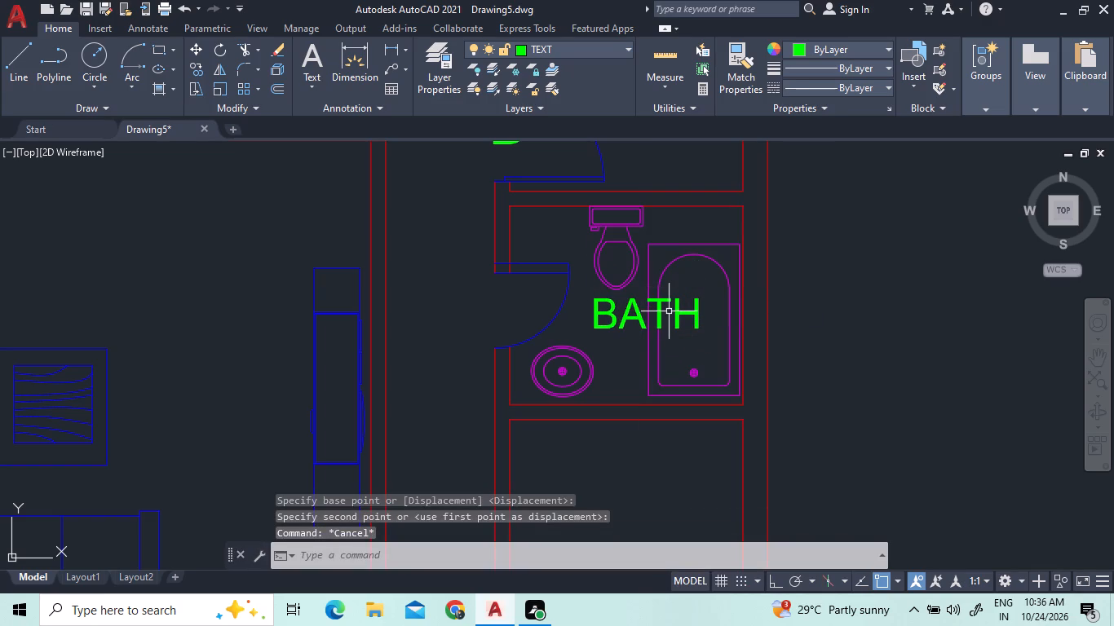
key("Escape")
Copy the D label from Bedroom 2's door south to the second bathroom's door opening.
scroll(643, 386, "down", 2)
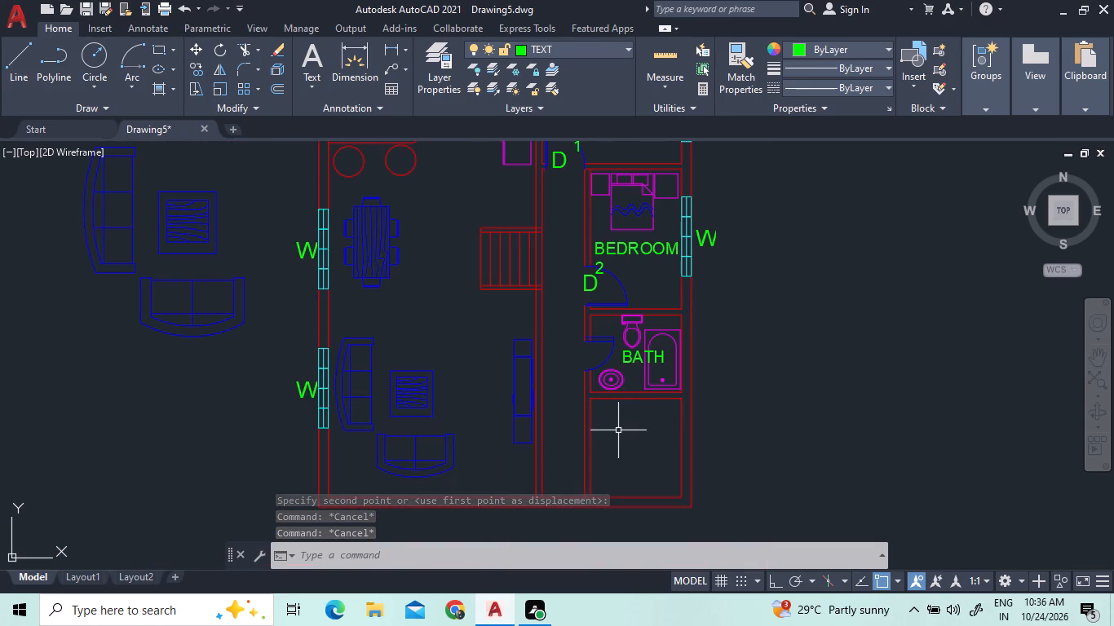
left_click(595, 280)
right_click(603, 293)
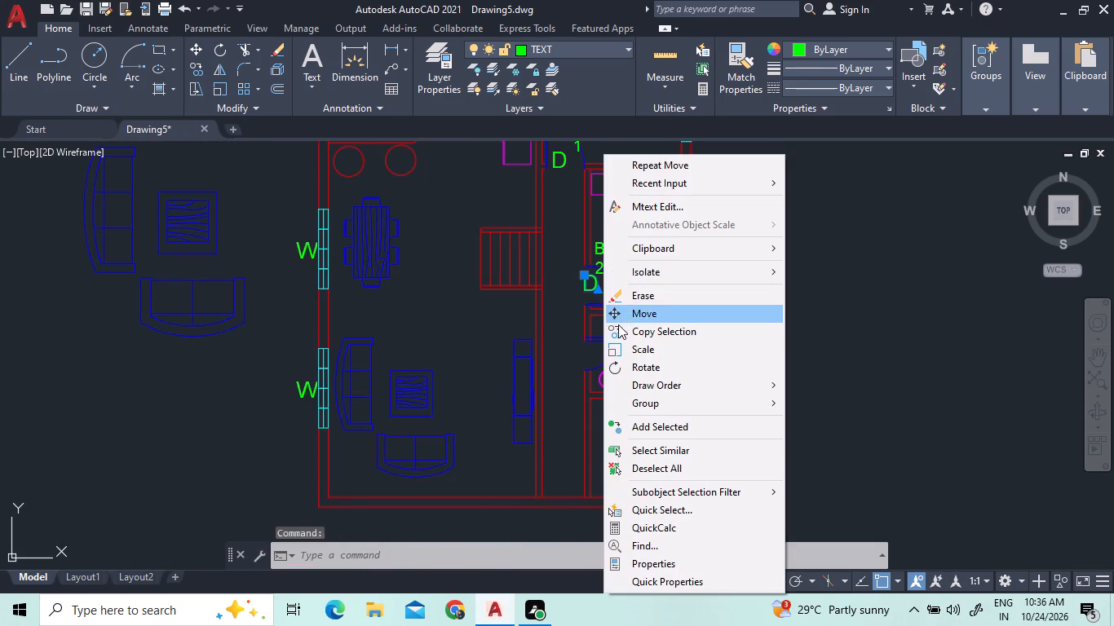
left_click(617, 325)
left_click(583, 291)
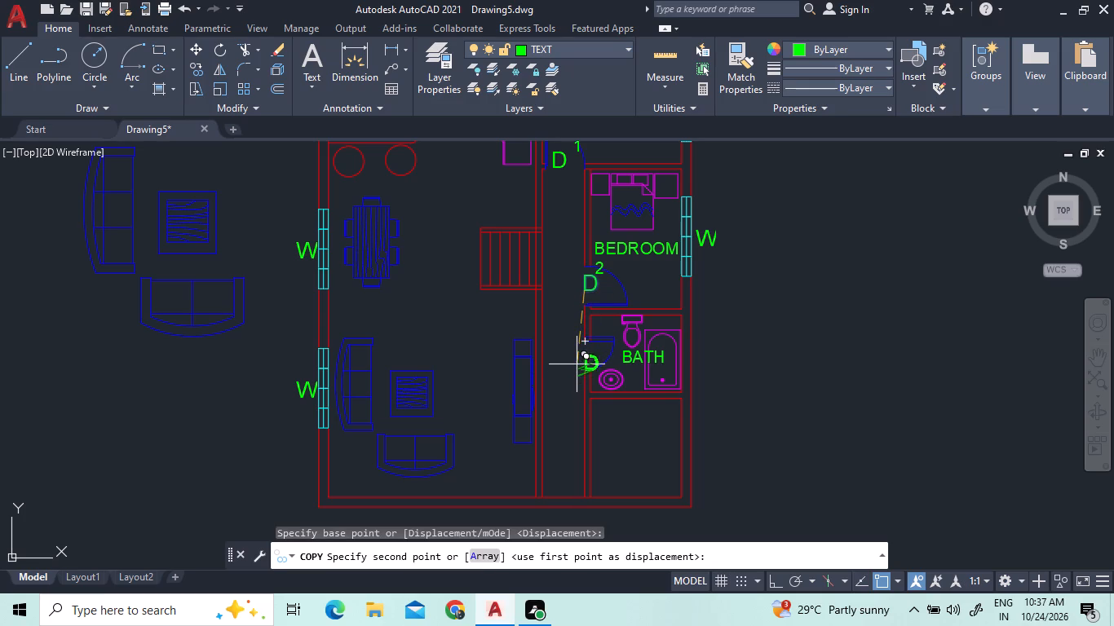
left_click(577, 364)
scroll(577, 367, "up", 3)
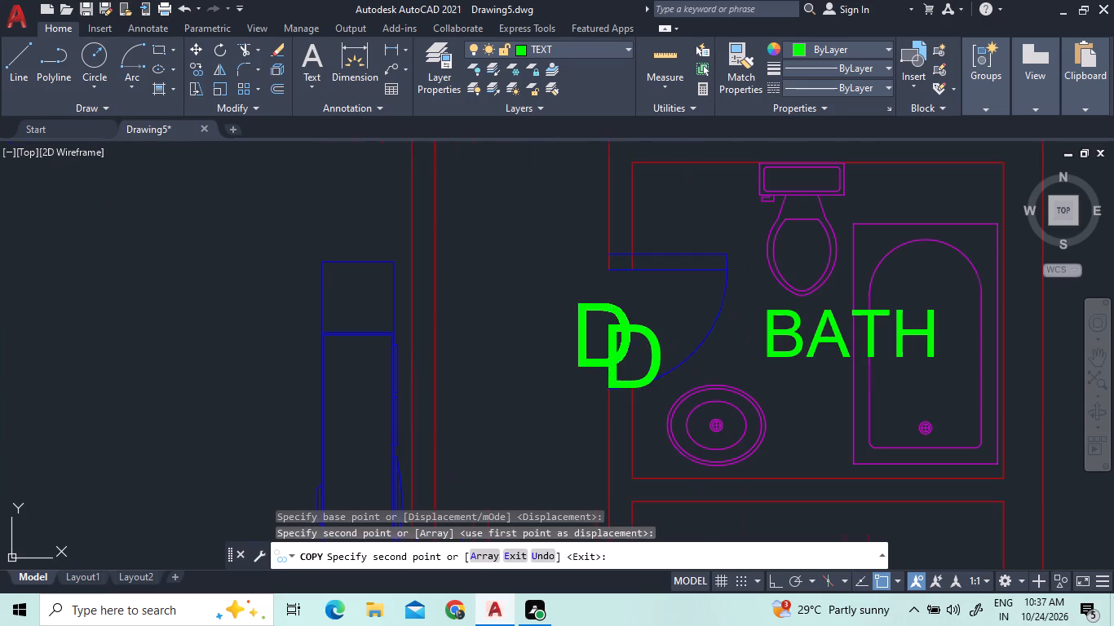
key("Escape")
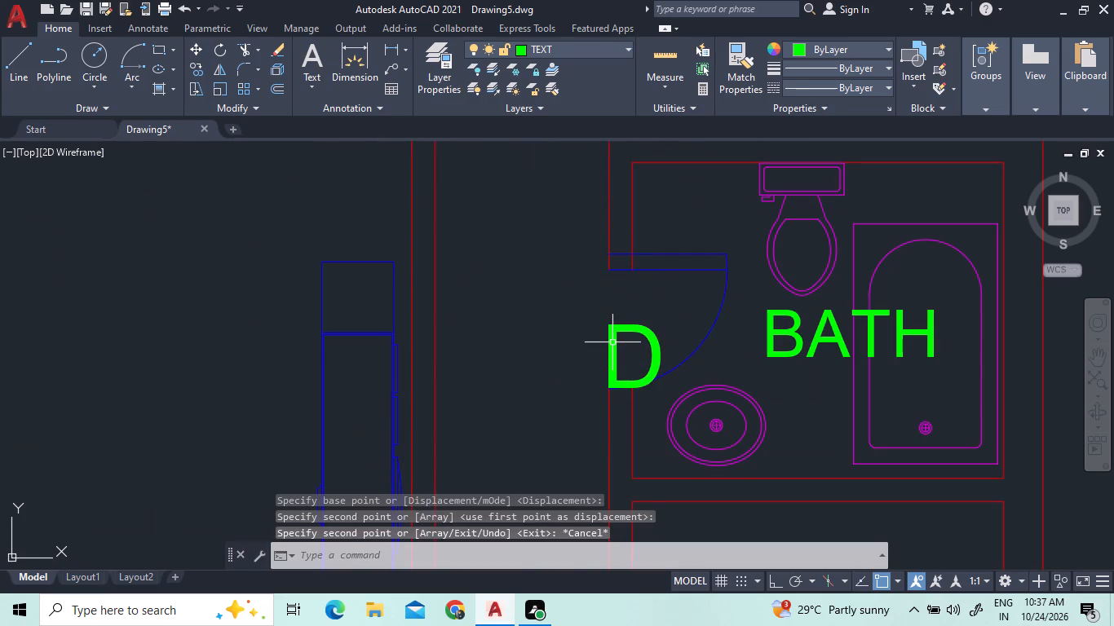
Move the copied D label slightly north-west to sit midway along the bathroom's door opening.
left_click(612, 342)
left_click(602, 327)
right_click(602, 327)
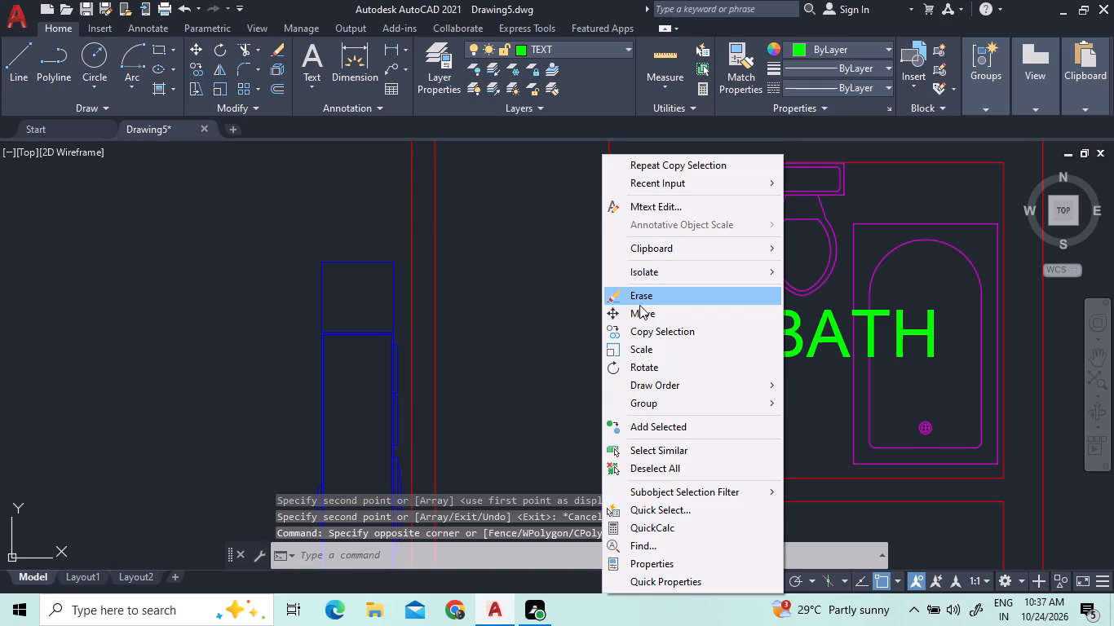
left_click(643, 315)
left_click(630, 350)
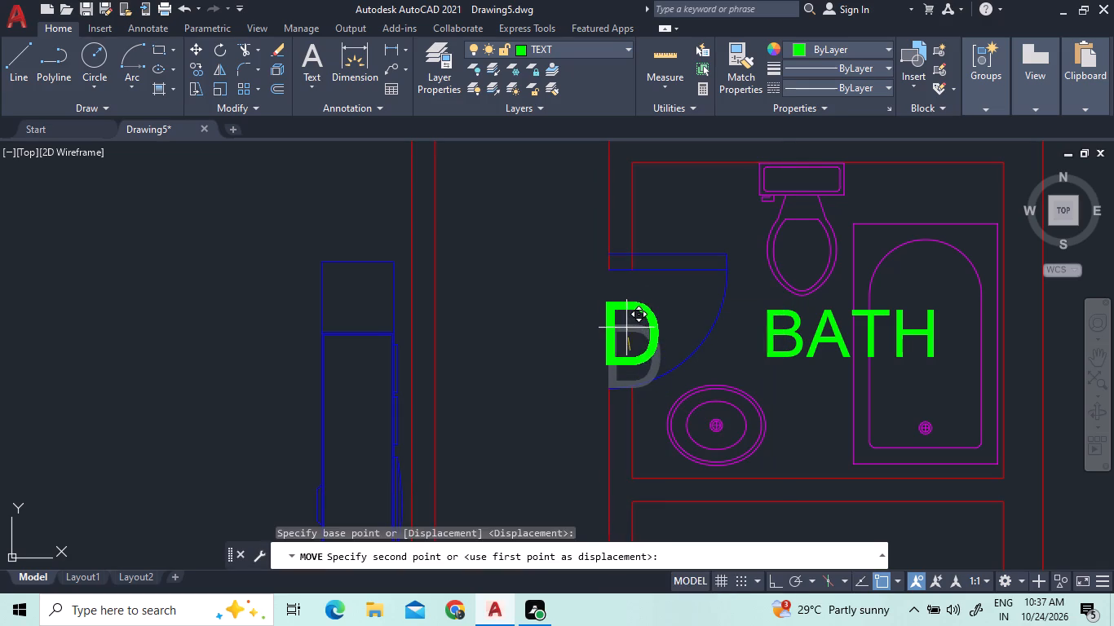
left_click(620, 320)
Add the multiline text label DINING east of the dining table with a text height of 0.3.
scroll(539, 321, "down", 3)
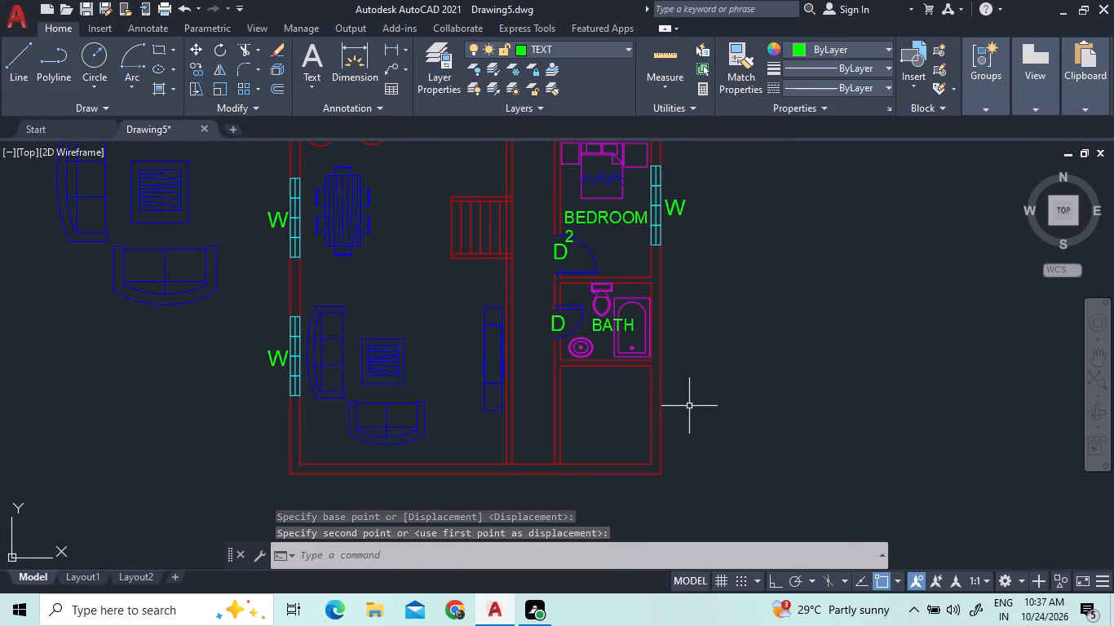
scroll(682, 423, "down", 1)
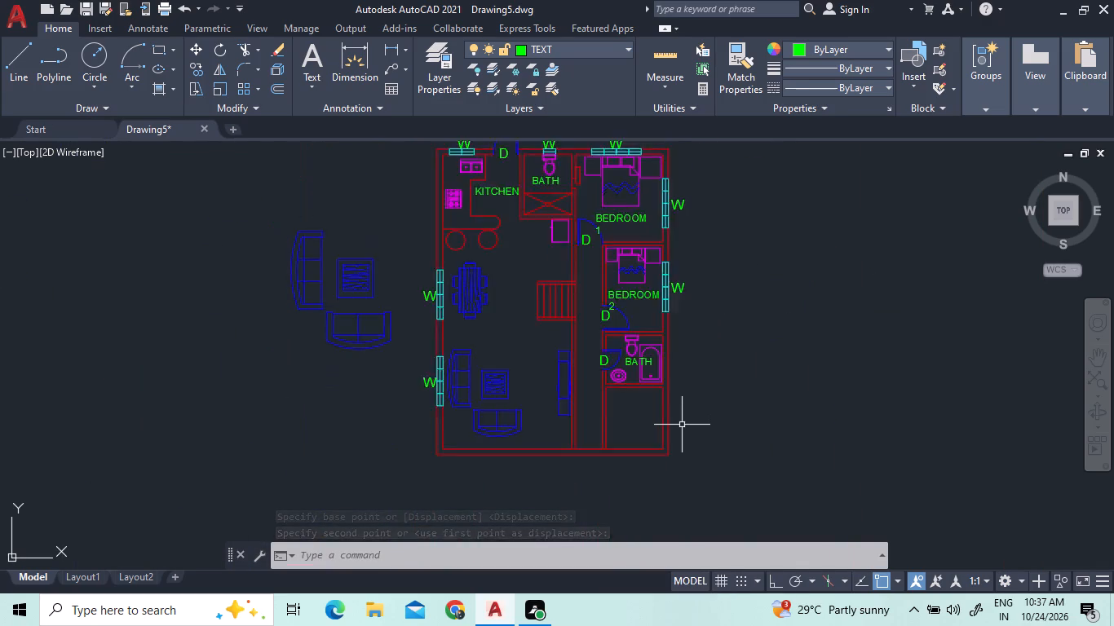
scroll(682, 425, "down", 1)
scroll(599, 342, "up", 2)
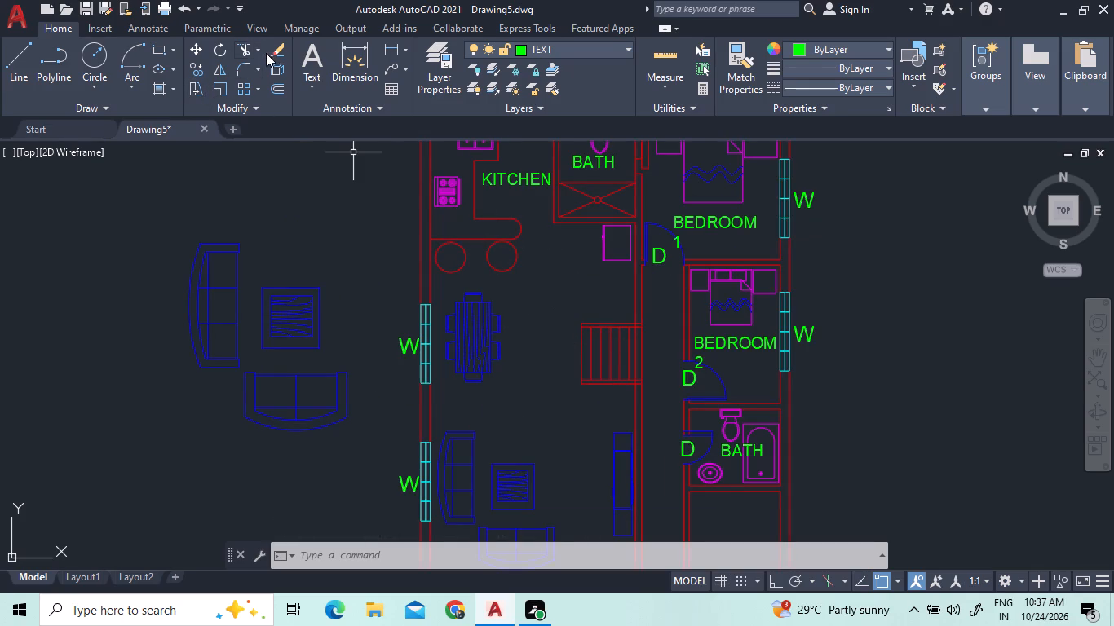
left_click(321, 60)
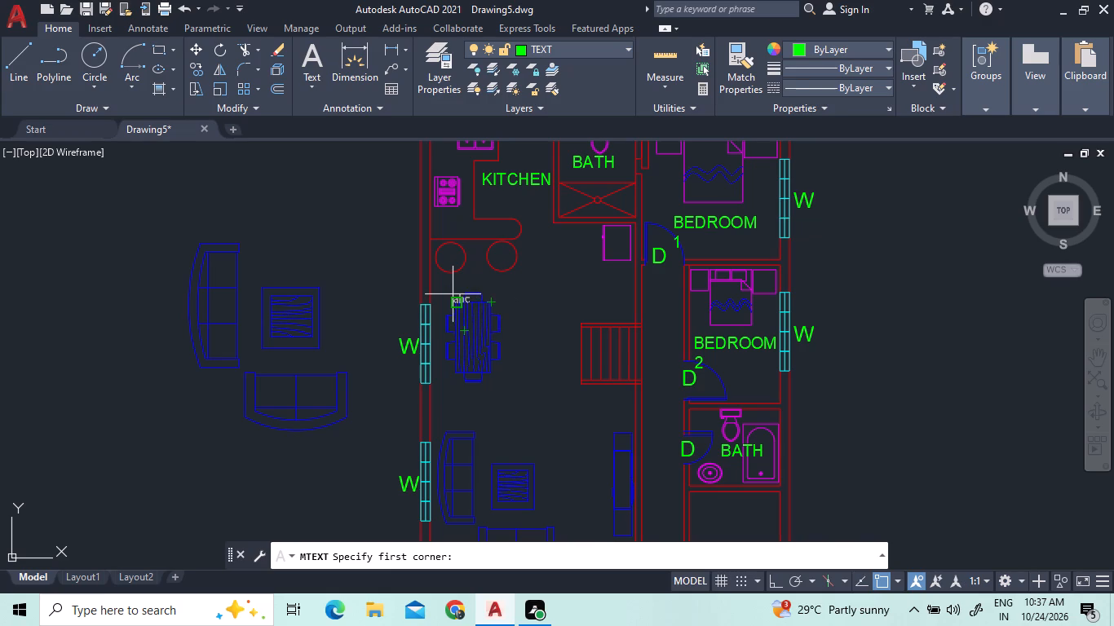
left_click(511, 302)
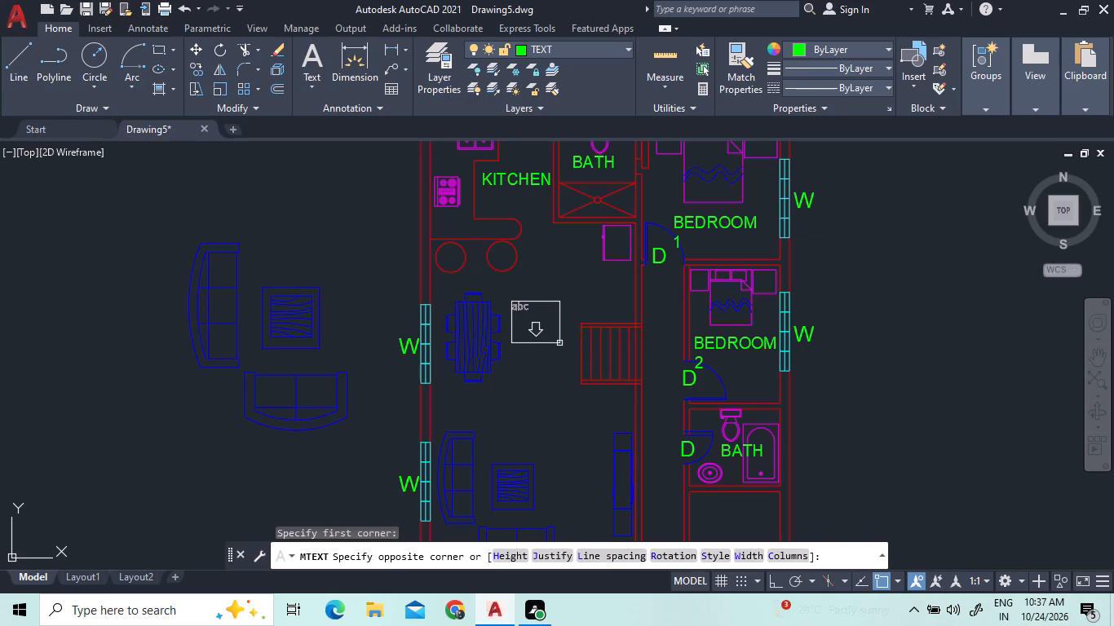
left_click(559, 343)
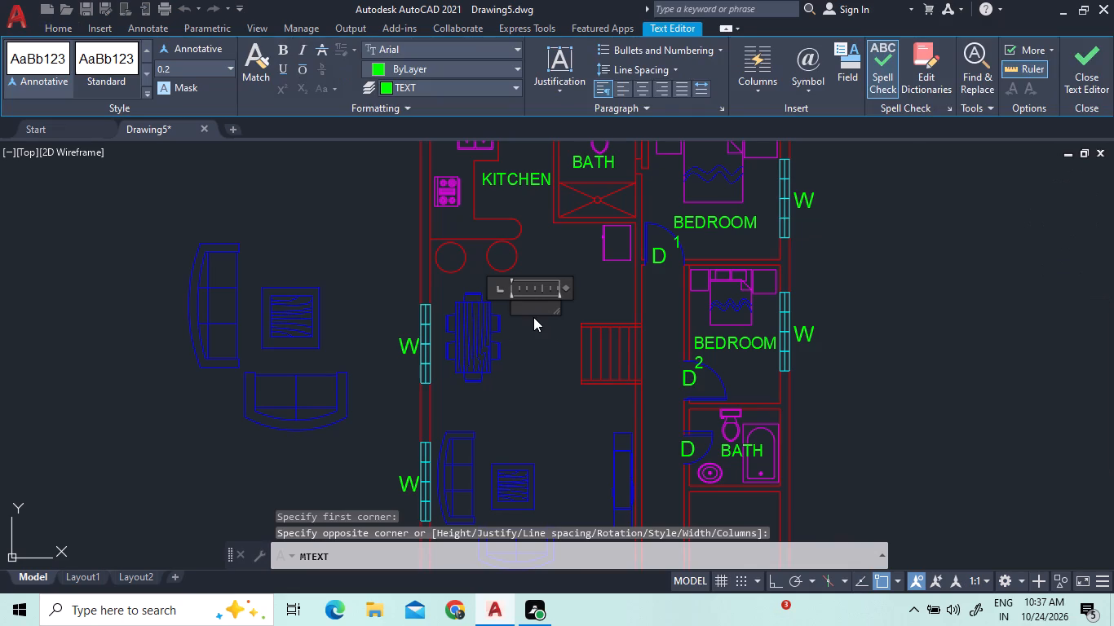
type("DINING")
key("space")
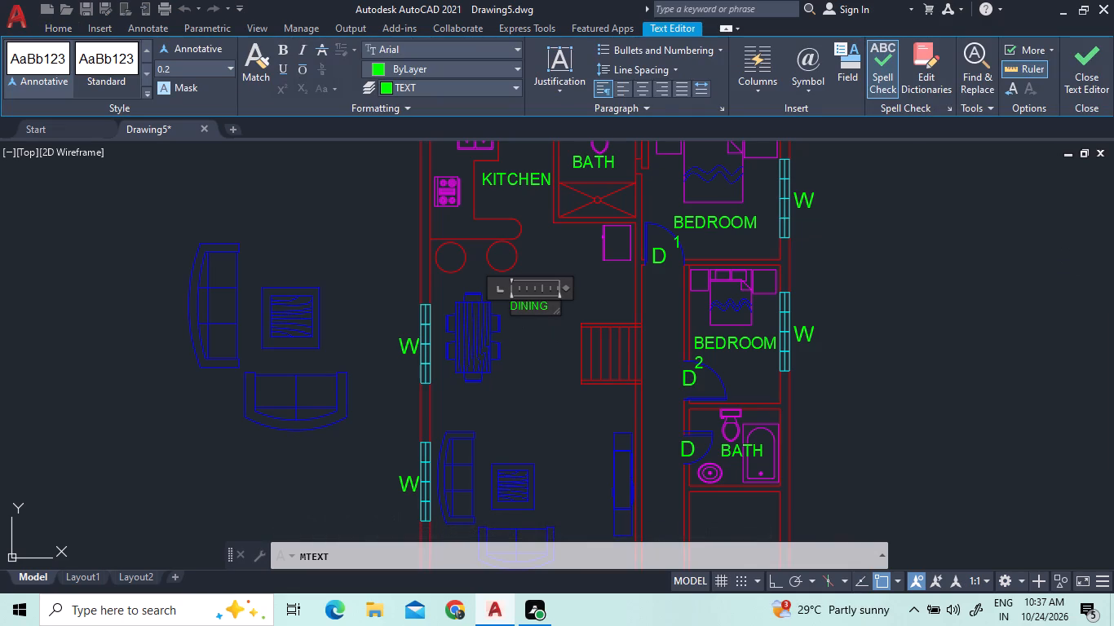
double_click(526, 308)
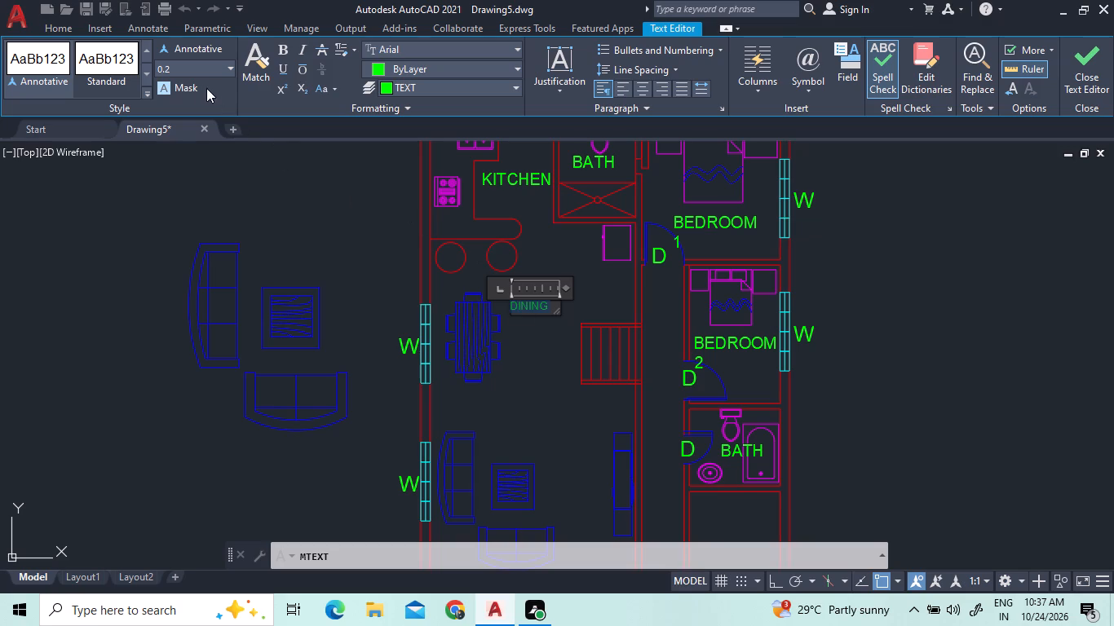
left_click(189, 73)
type("0.3")
key("Return")
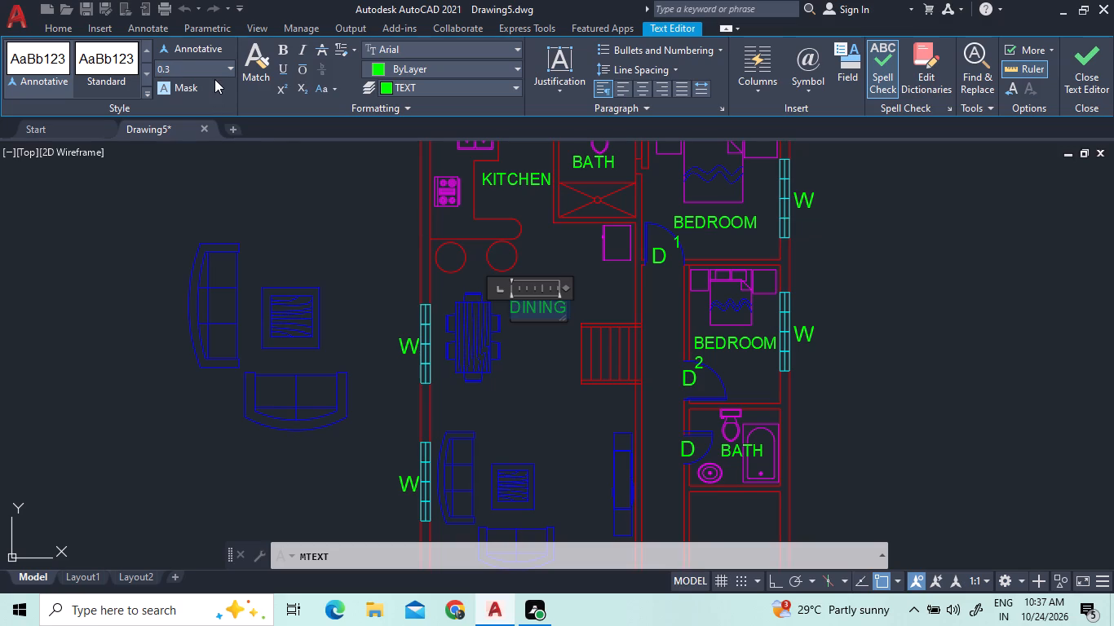
left_click(564, 382)
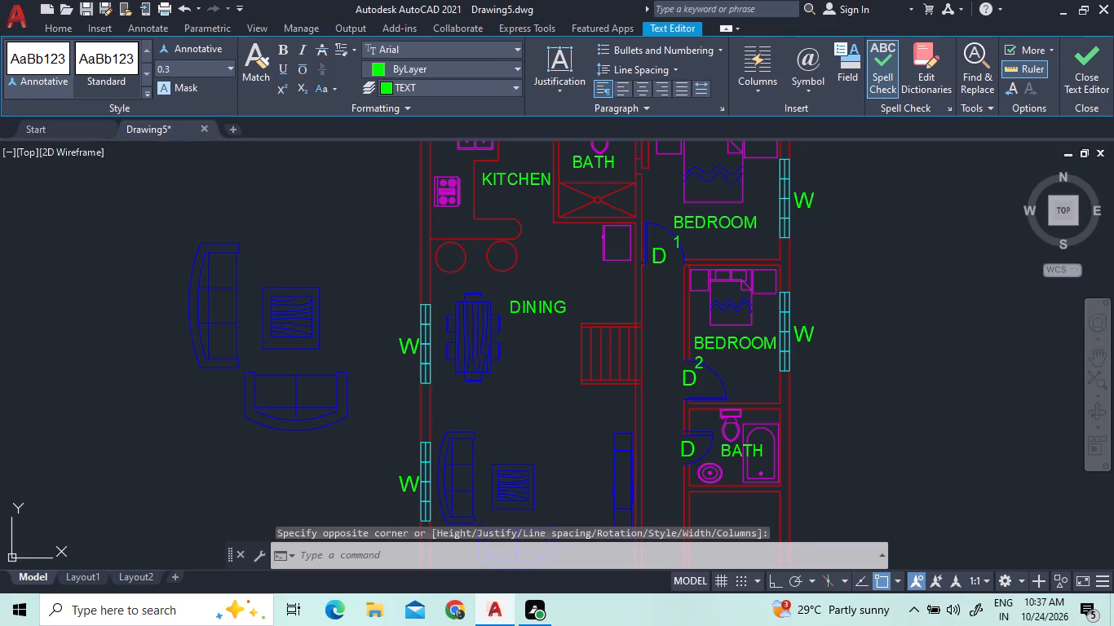
Add the multiline text label LIVING ROOM just north of the living room's coffee table with a text height of 0.2.
left_click(305, 53)
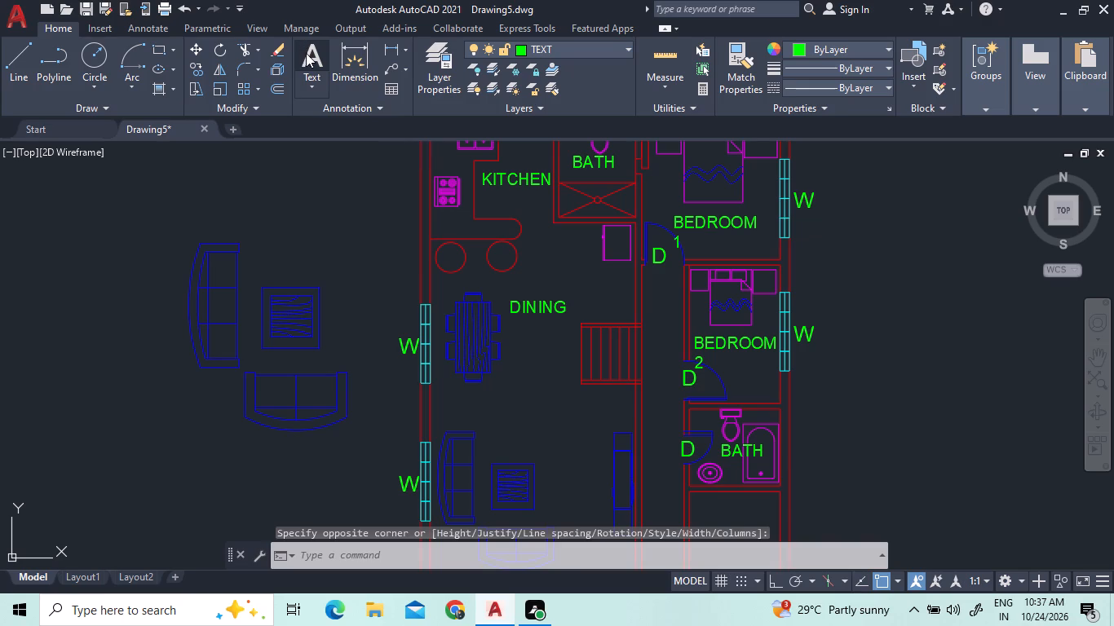
left_click(484, 443)
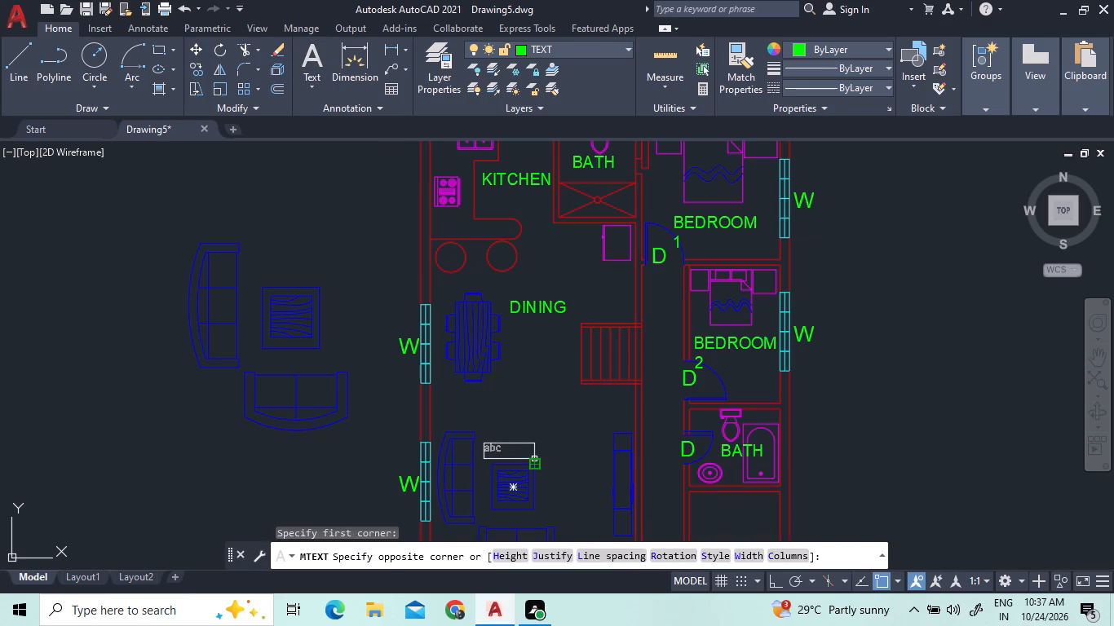
left_click(534, 459)
type("LI")
type("VING")
key("space")
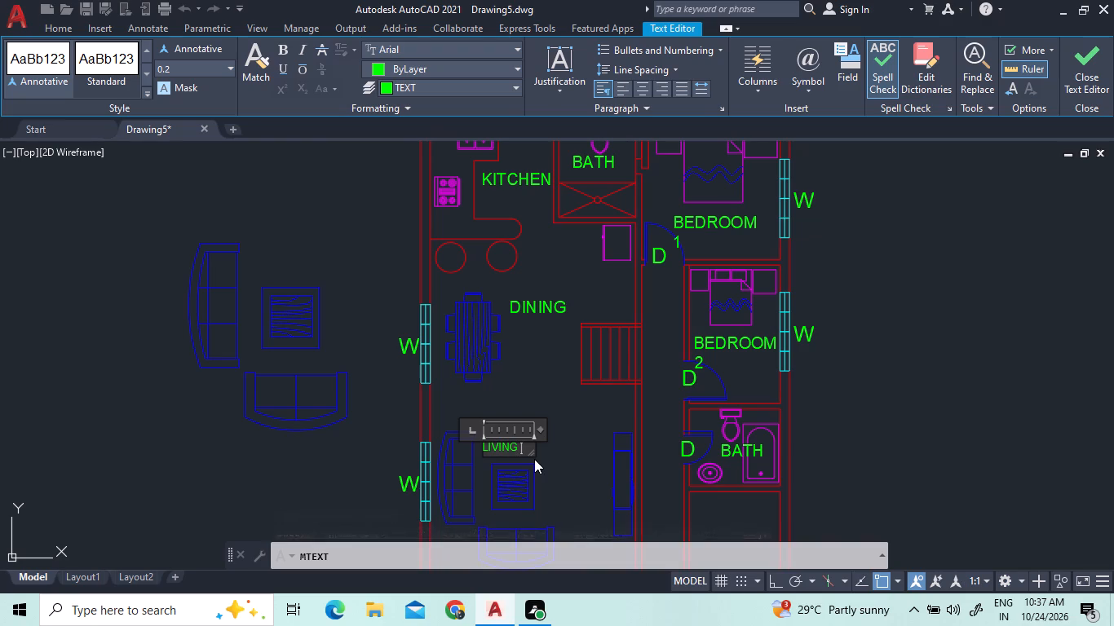
type("ROOM")
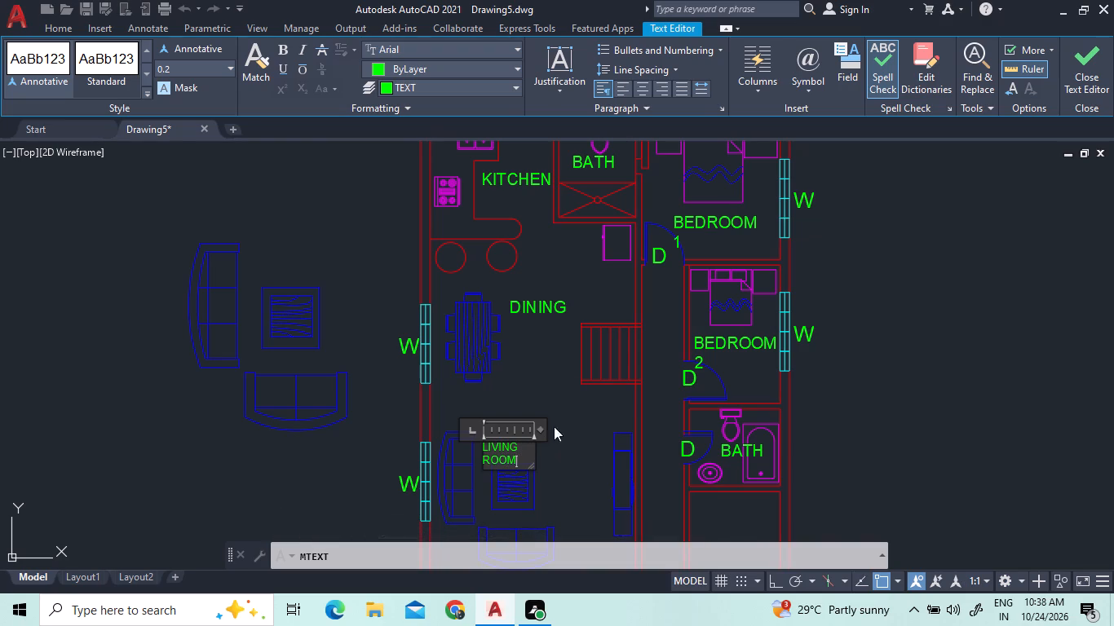
left_click(575, 492)
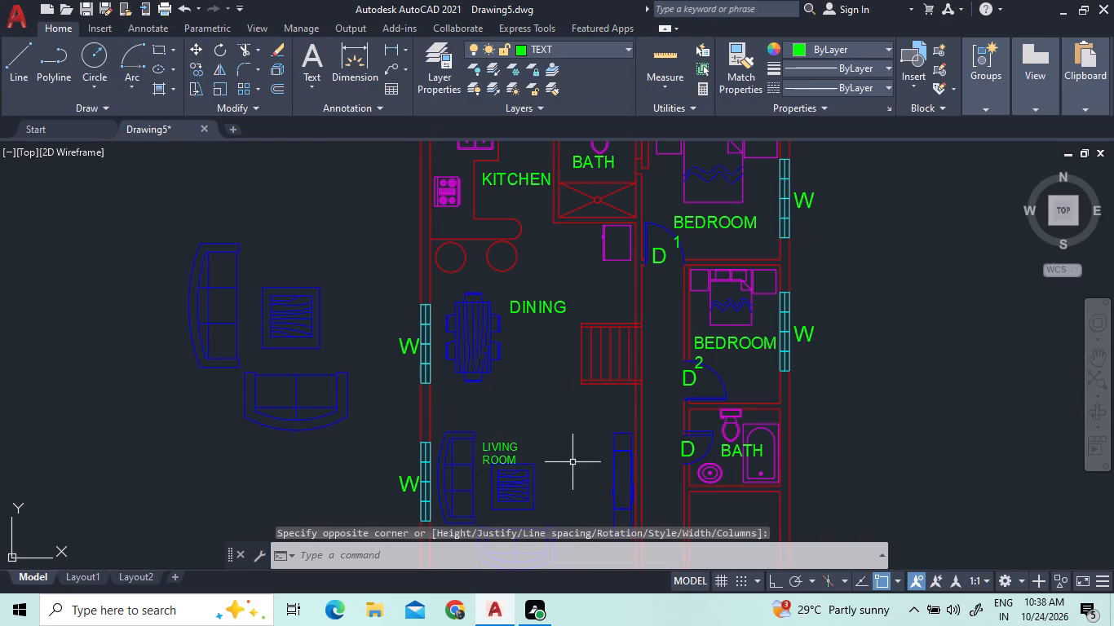
Widen the LIVING ROOM label's text frame so both words fit on a single line.
scroll(530, 385, "down", 2)
scroll(516, 403, "up", 3)
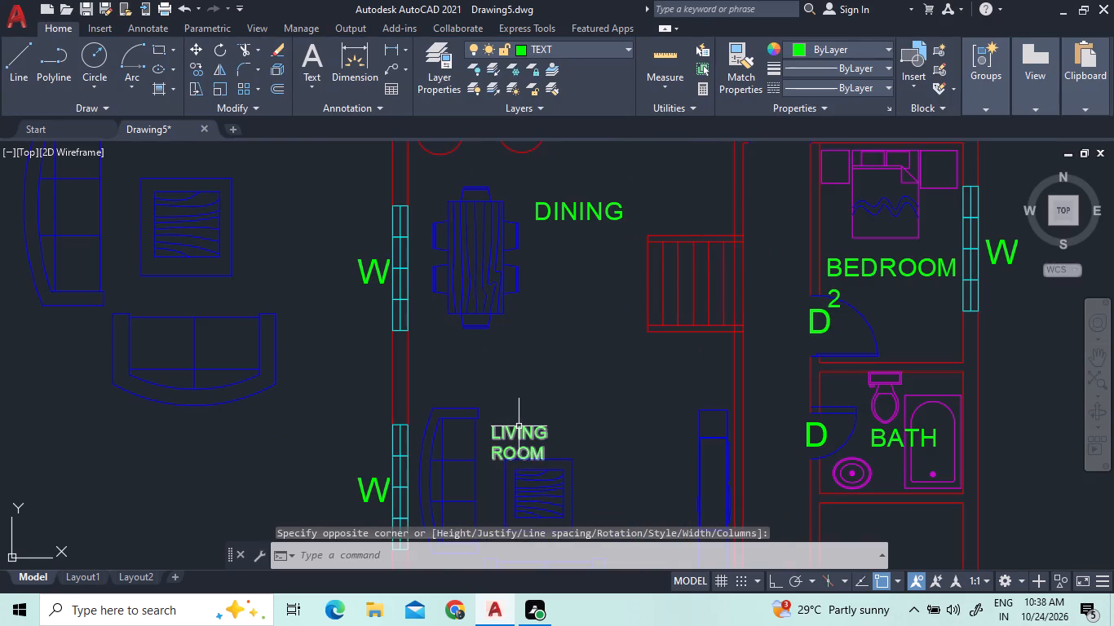
left_click(519, 426)
triple_click(515, 430)
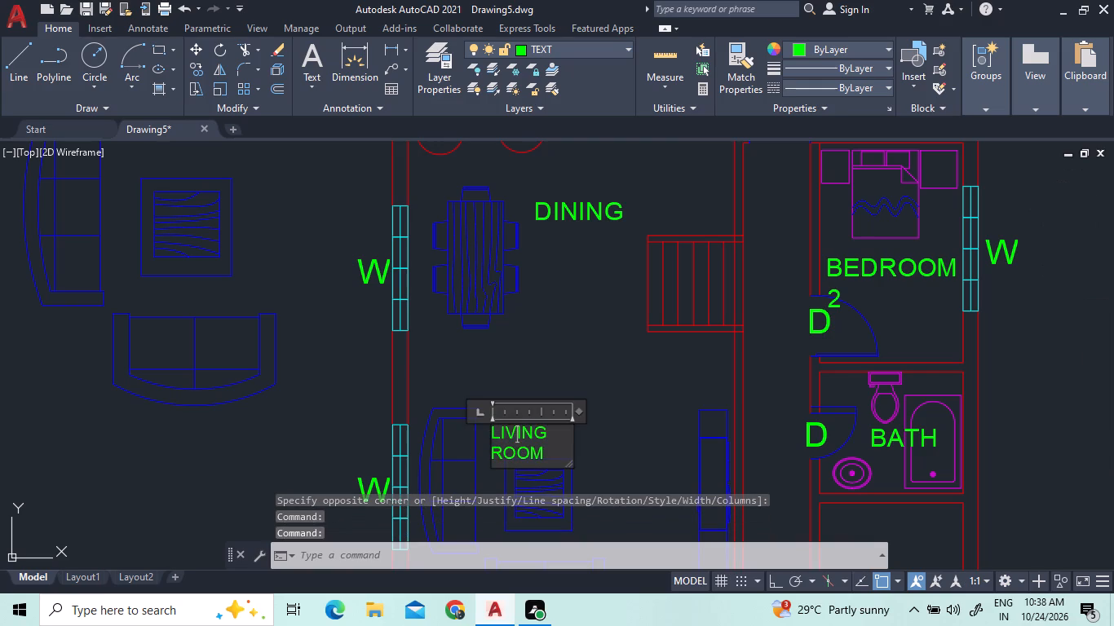
left_click_drag(572, 441, 621, 444)
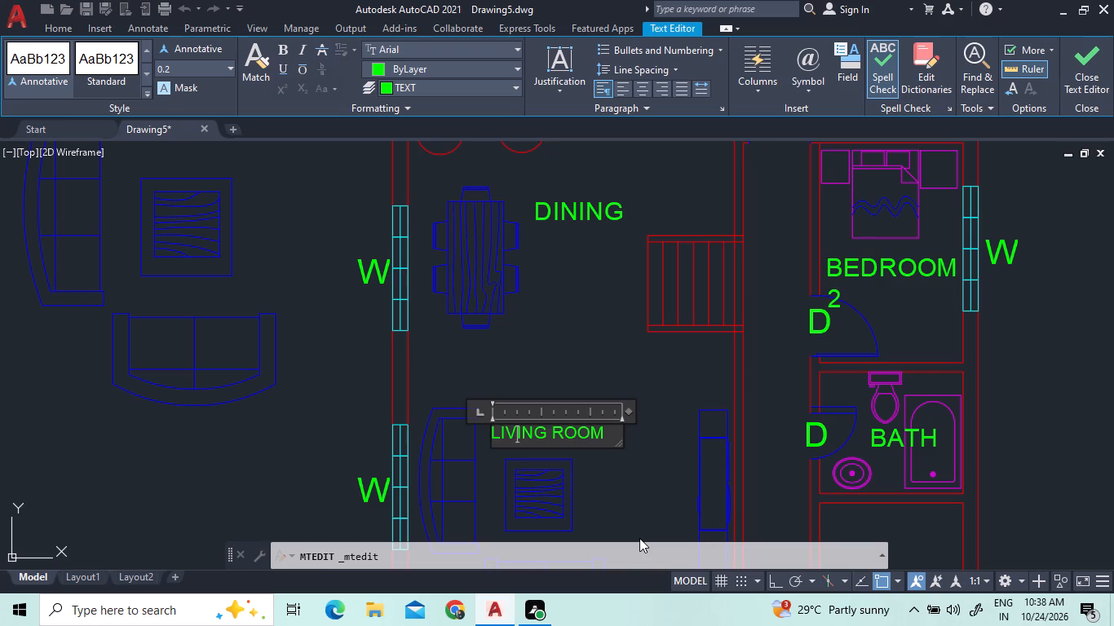
key("Escape")
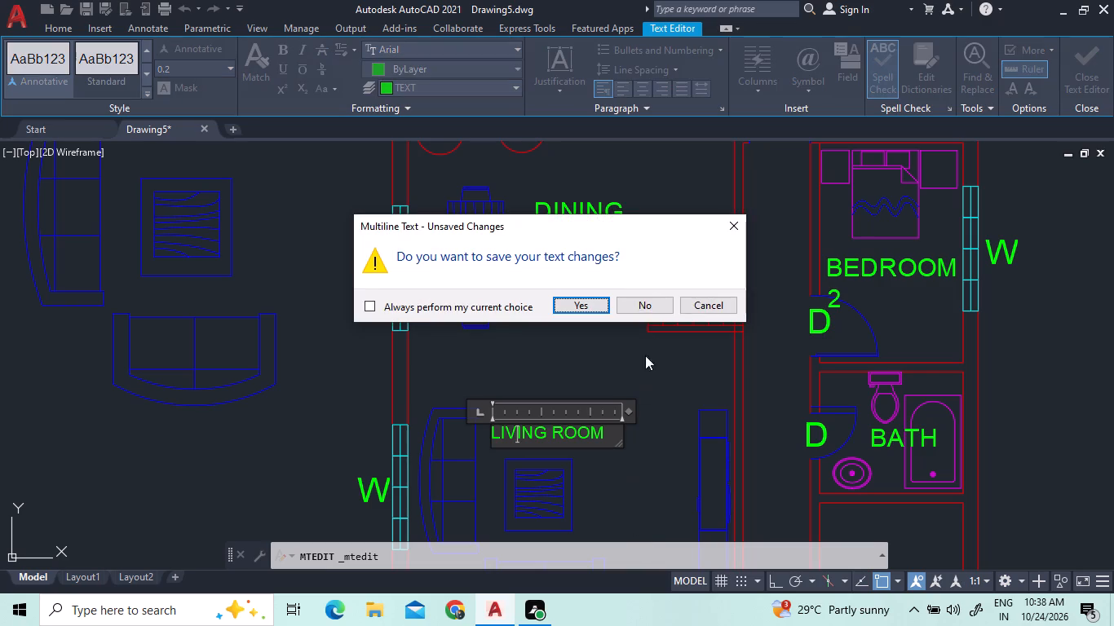
left_click(731, 223)
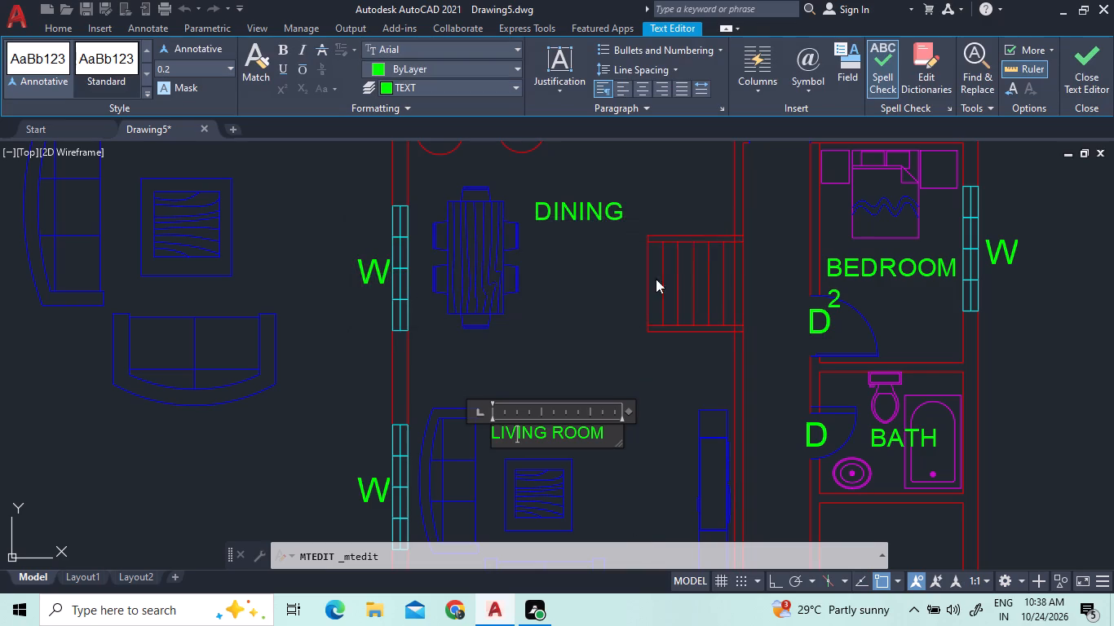
scroll(608, 336, "down", 1)
left_click(645, 397)
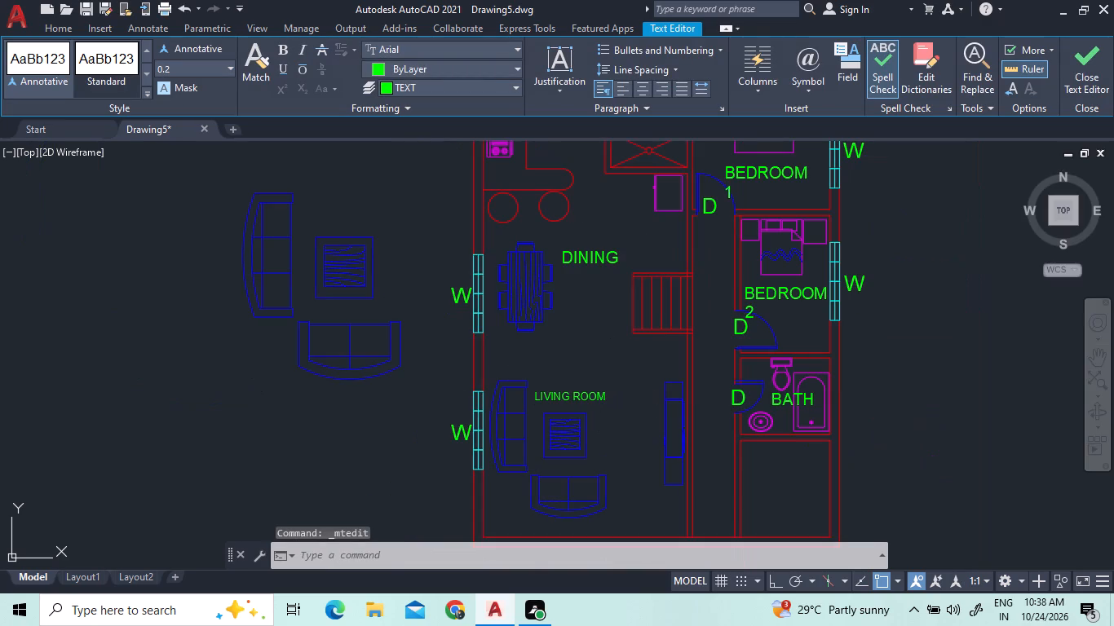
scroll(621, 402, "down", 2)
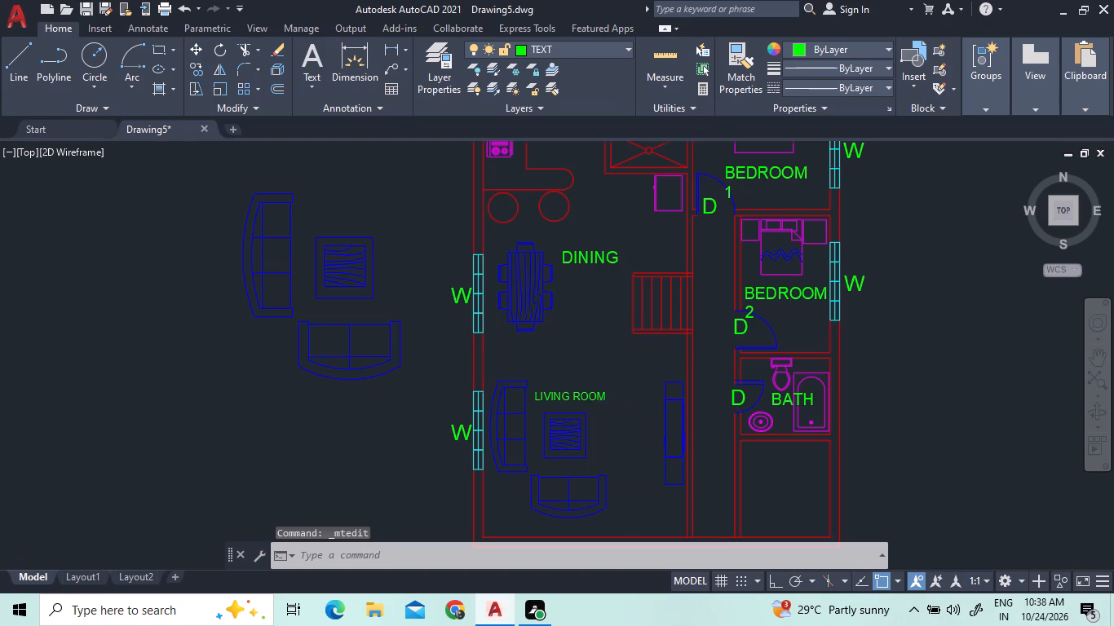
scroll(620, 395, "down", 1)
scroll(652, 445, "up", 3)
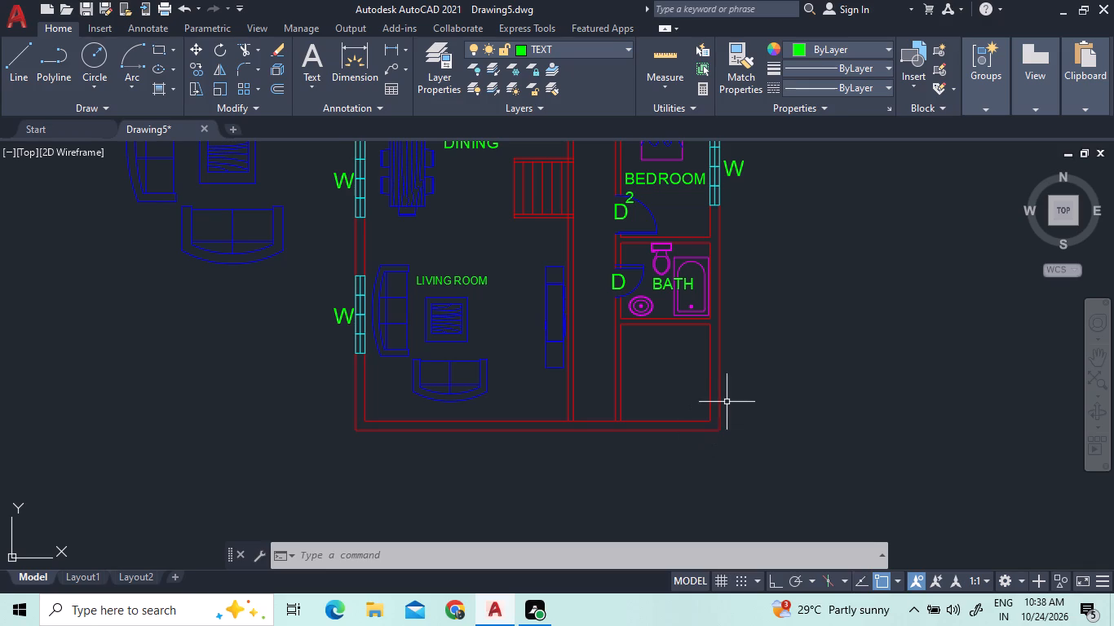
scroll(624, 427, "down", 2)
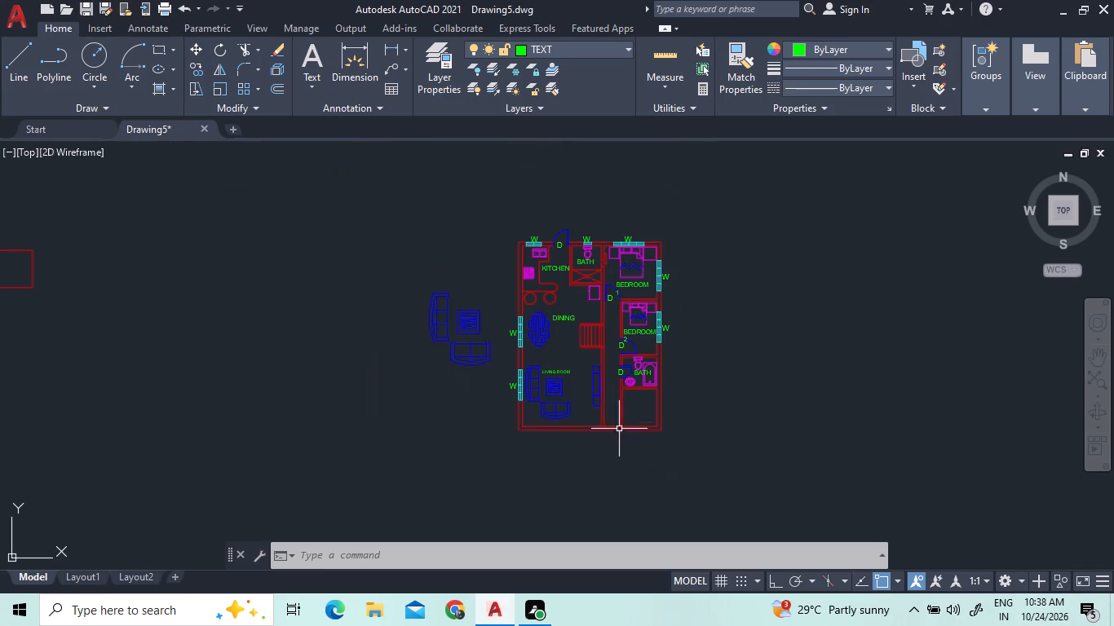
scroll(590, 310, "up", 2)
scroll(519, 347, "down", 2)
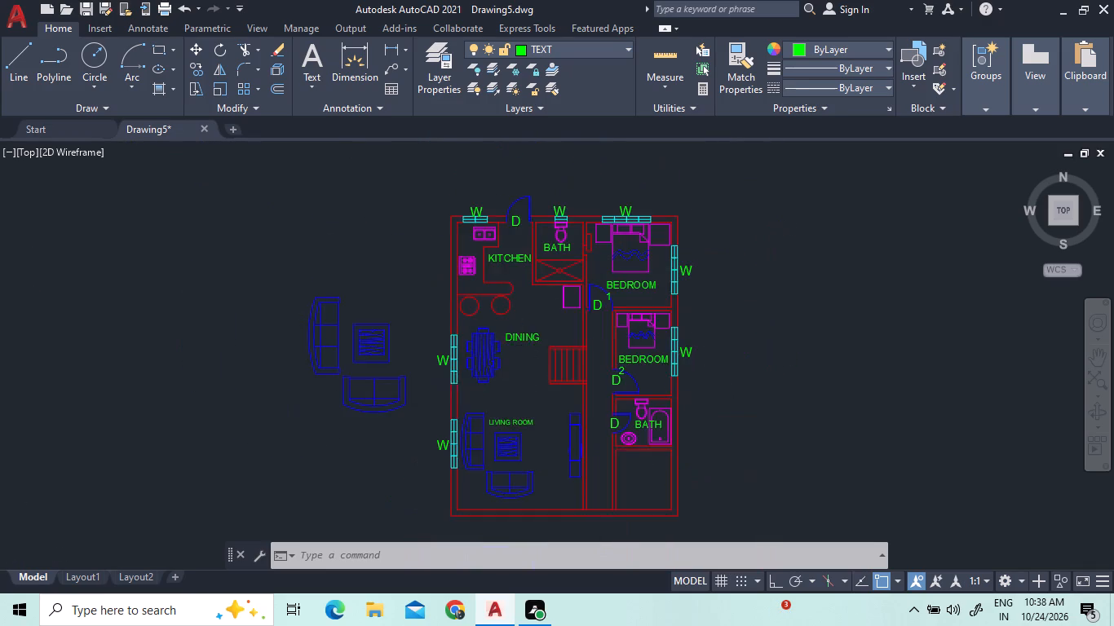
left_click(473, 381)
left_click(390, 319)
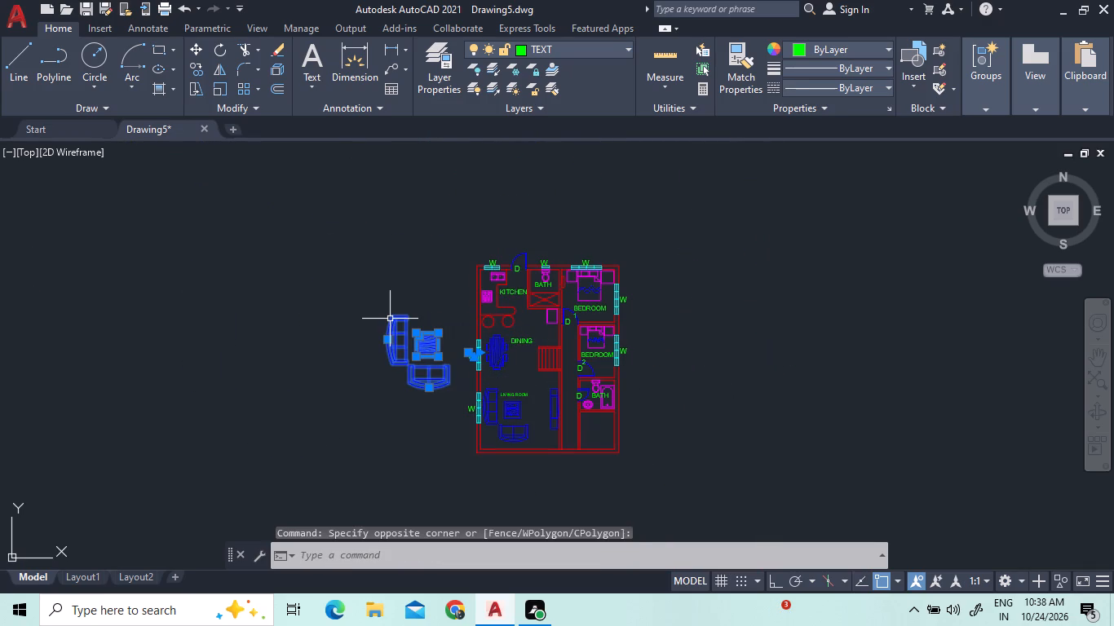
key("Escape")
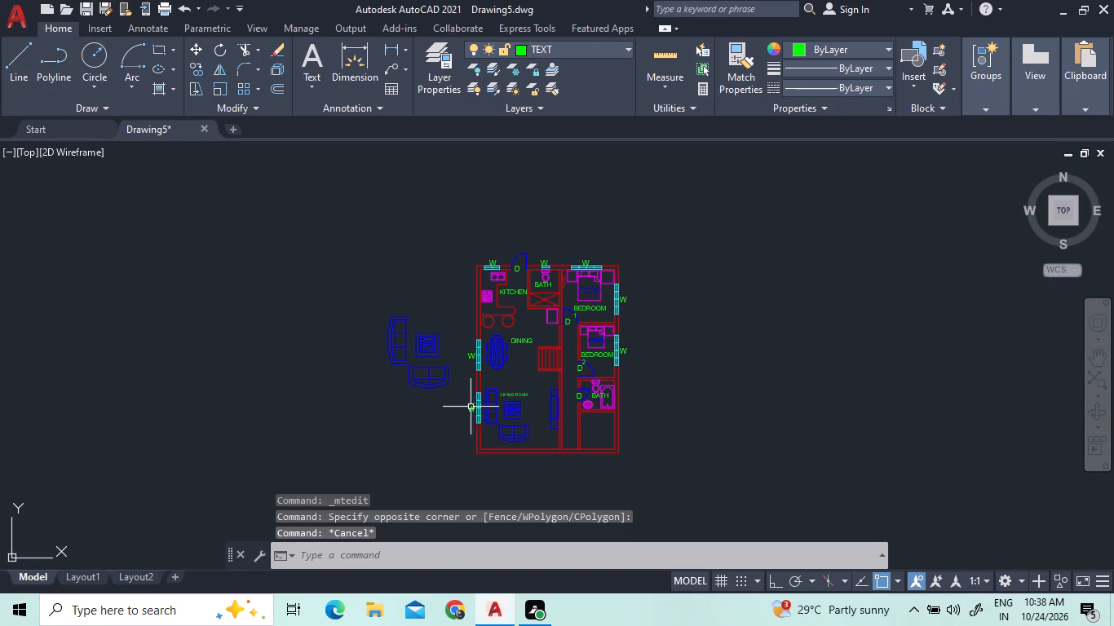
Erase the spare sofas and coffee table lying outside the house, west of the floor plan.
left_click(446, 389)
left_click(387, 346)
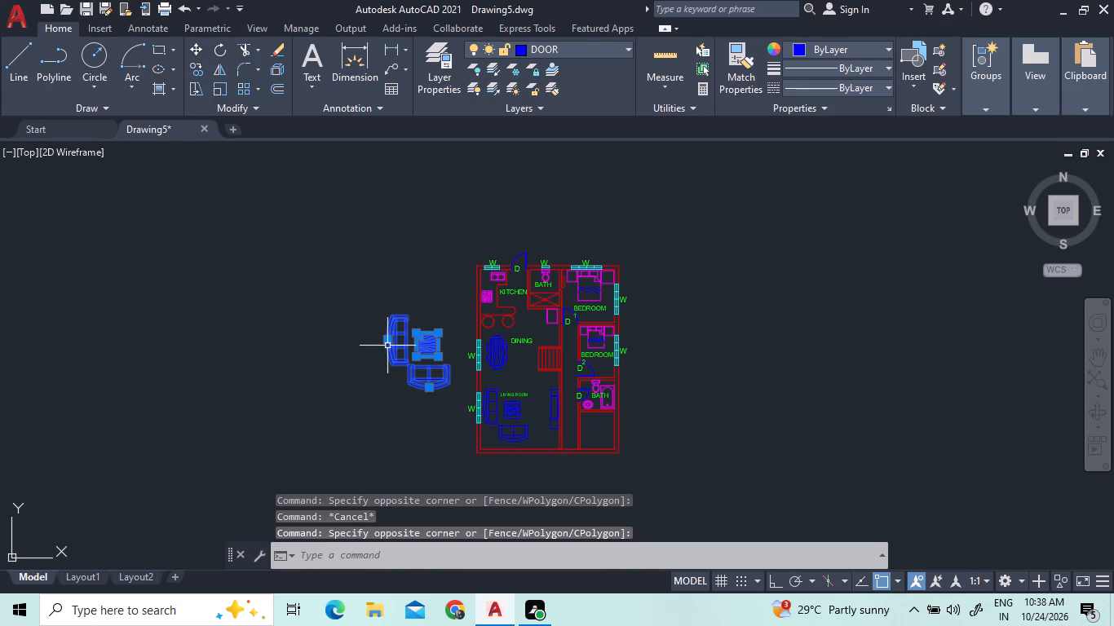
key("Delete")
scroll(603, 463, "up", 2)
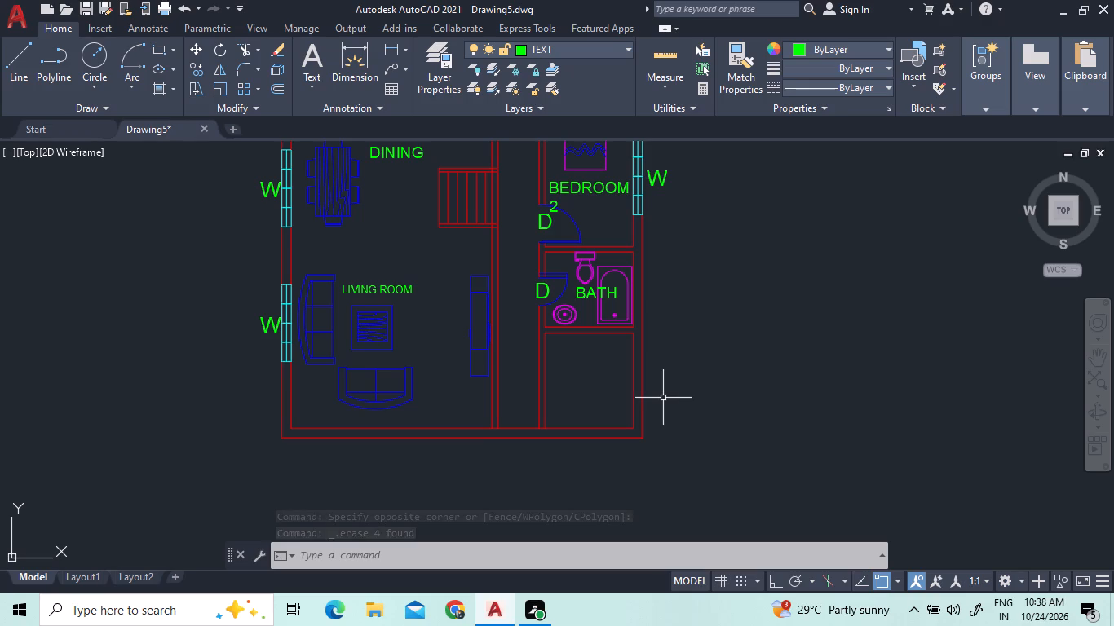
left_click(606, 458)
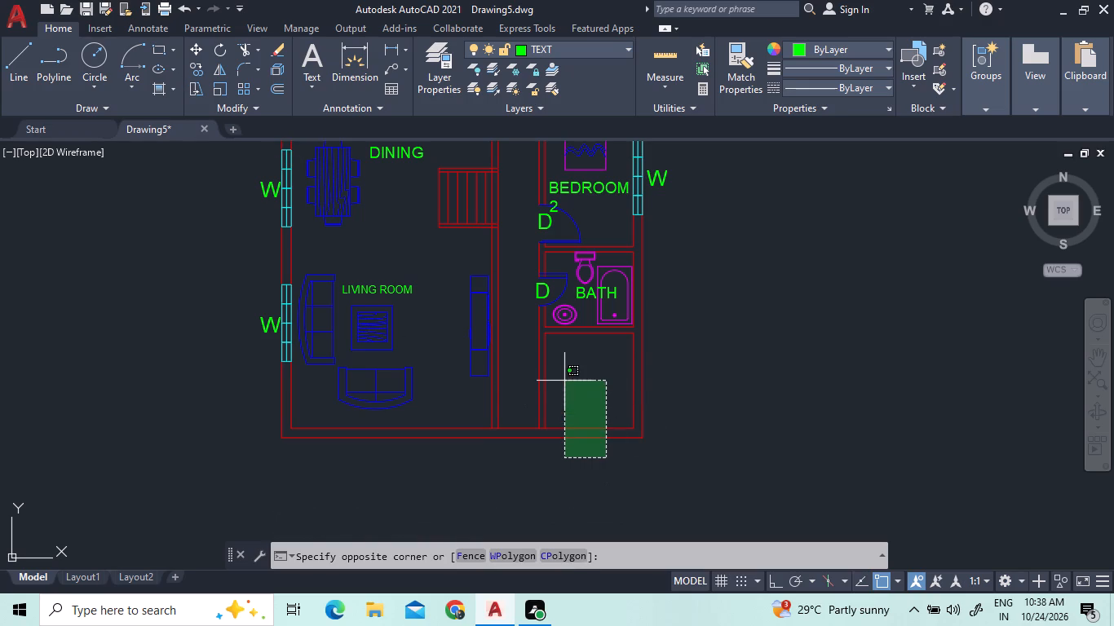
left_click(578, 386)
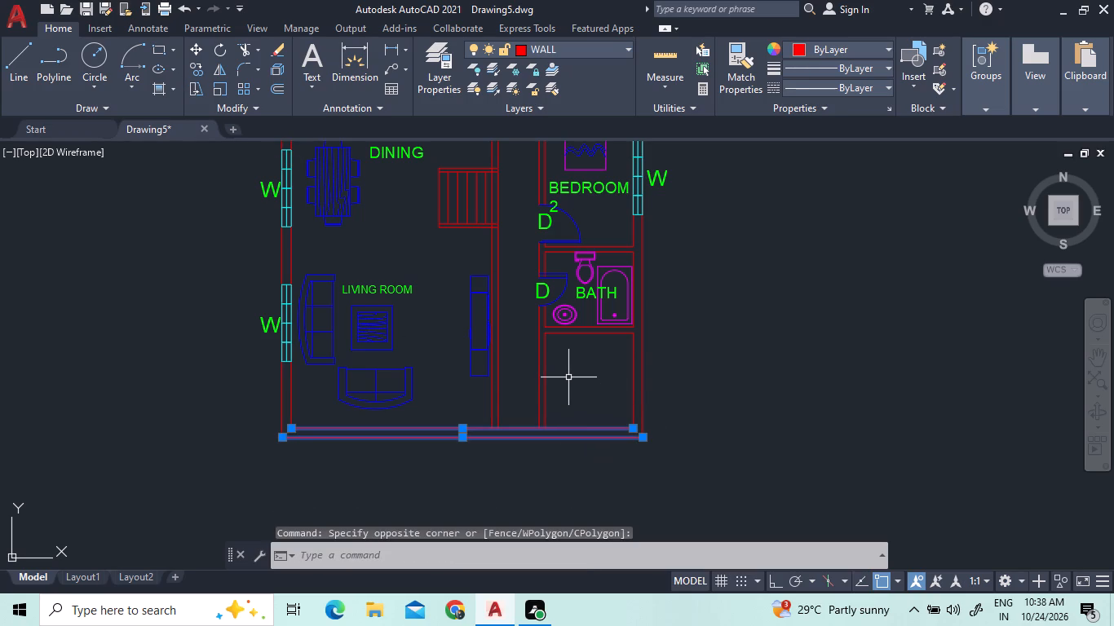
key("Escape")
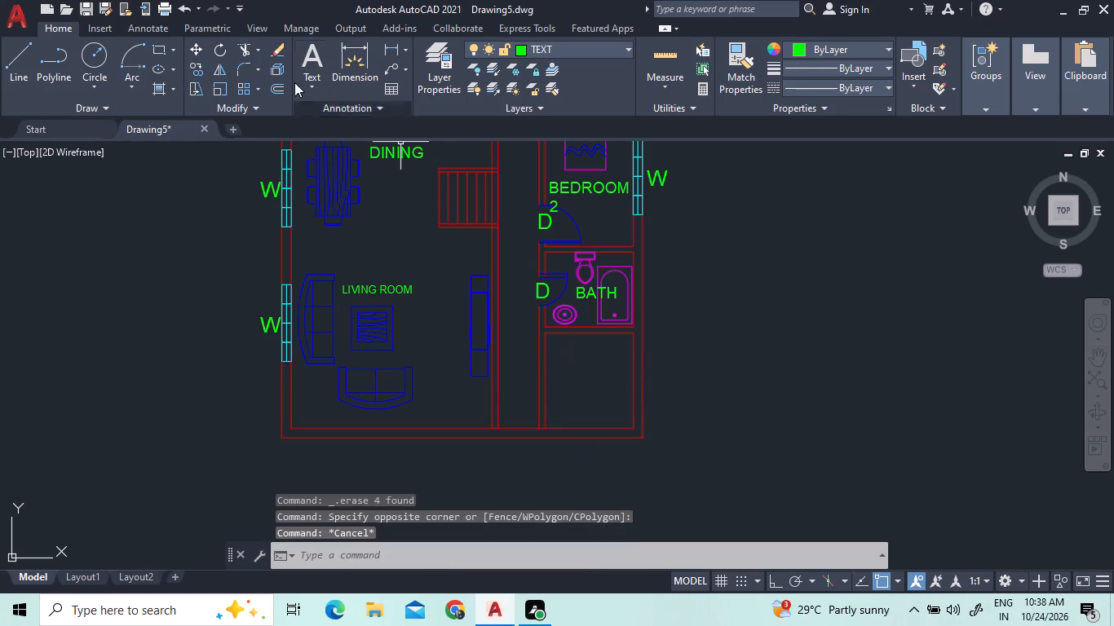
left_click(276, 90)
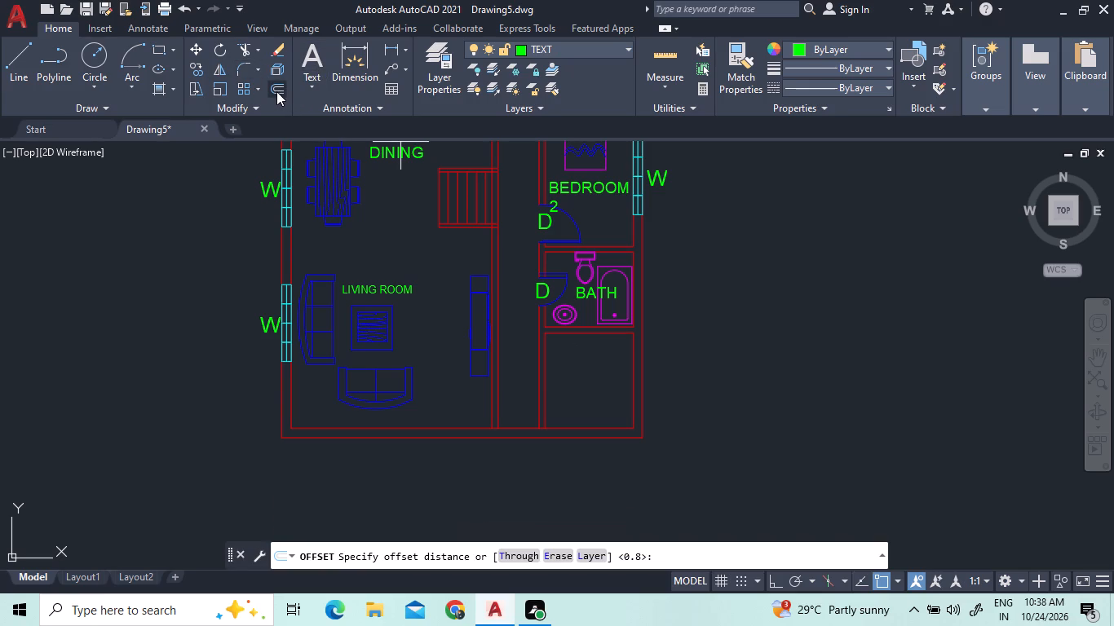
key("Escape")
Erase the inner east and west wall lines of the empty room south of the second bathroom.
left_click(656, 366)
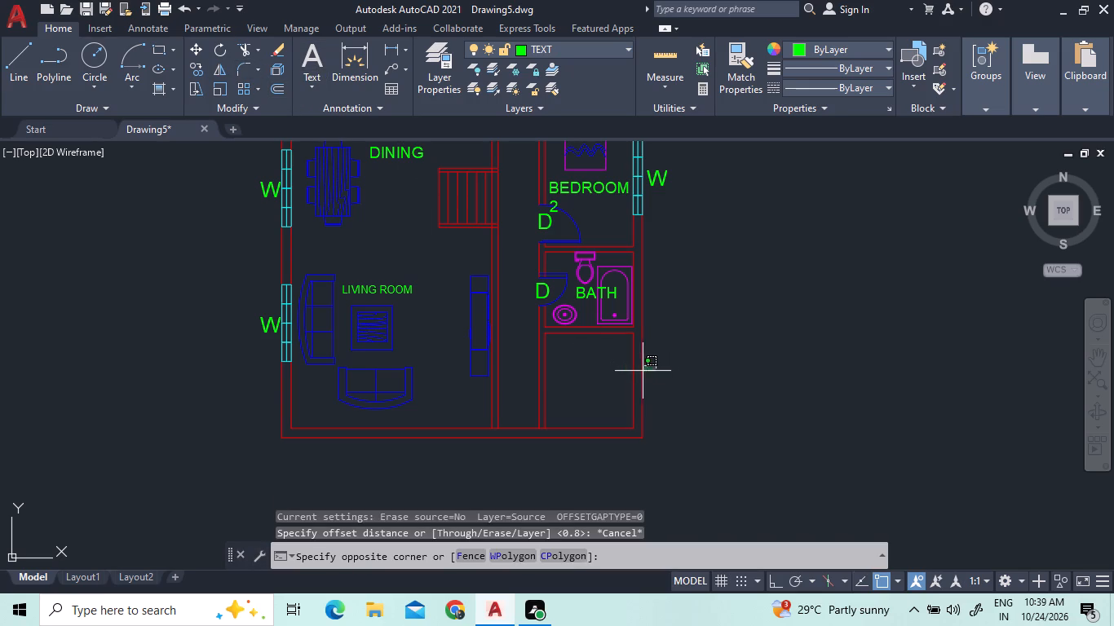
left_click(680, 367)
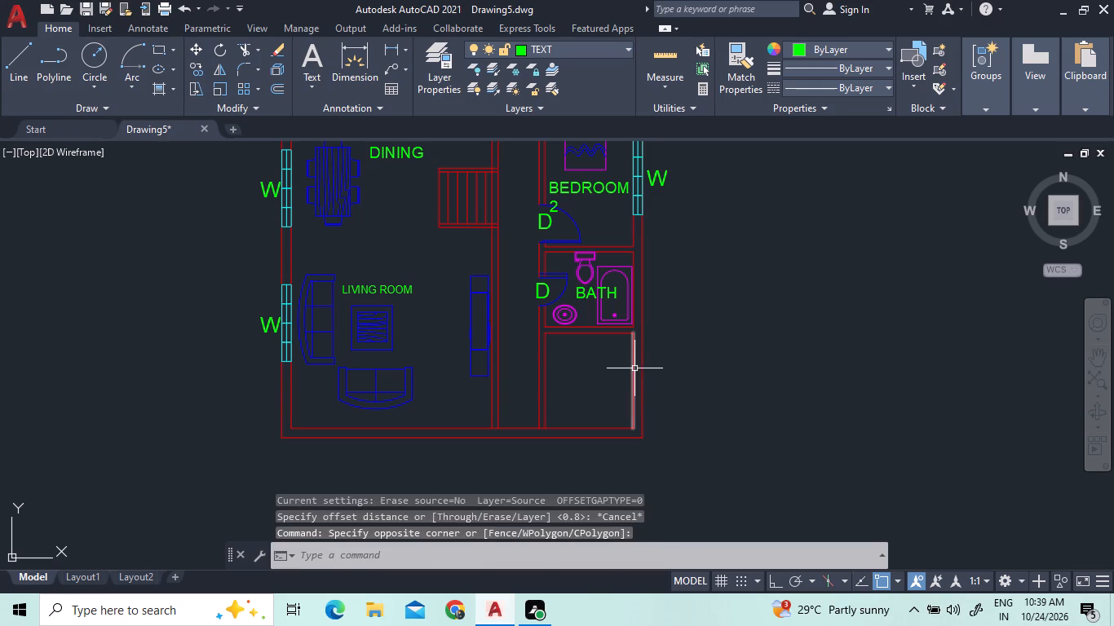
left_click(634, 368)
key("Delete")
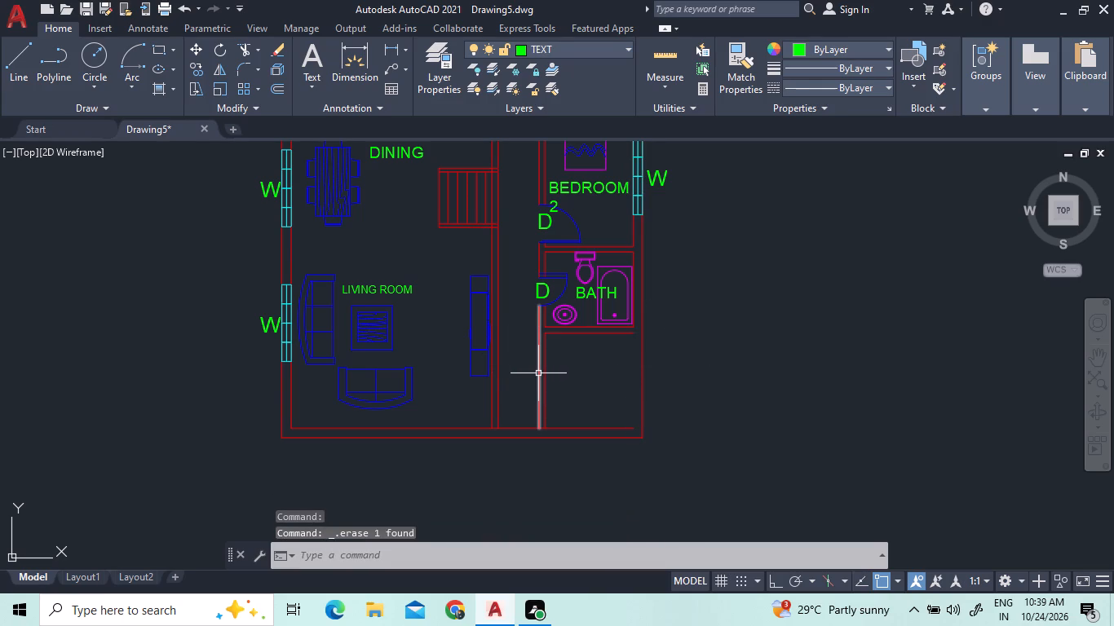
left_click(543, 374)
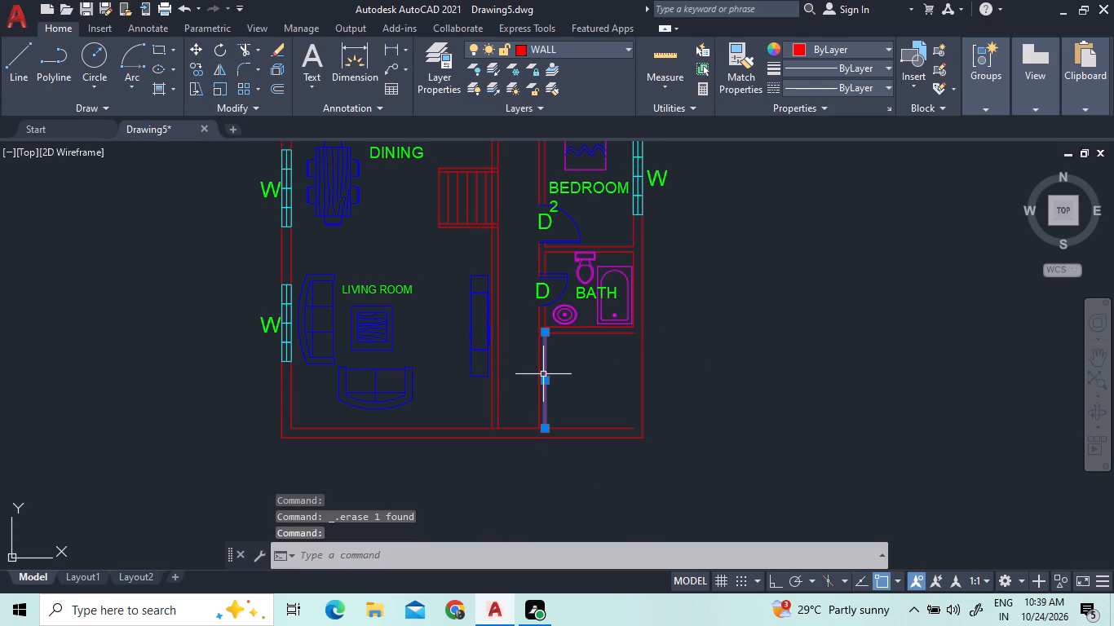
key("Delete")
Extend the lower line of the second bathroom's south wall west to the corridor wall line and east to the outer wall line.
scroll(525, 311, "up", 2)
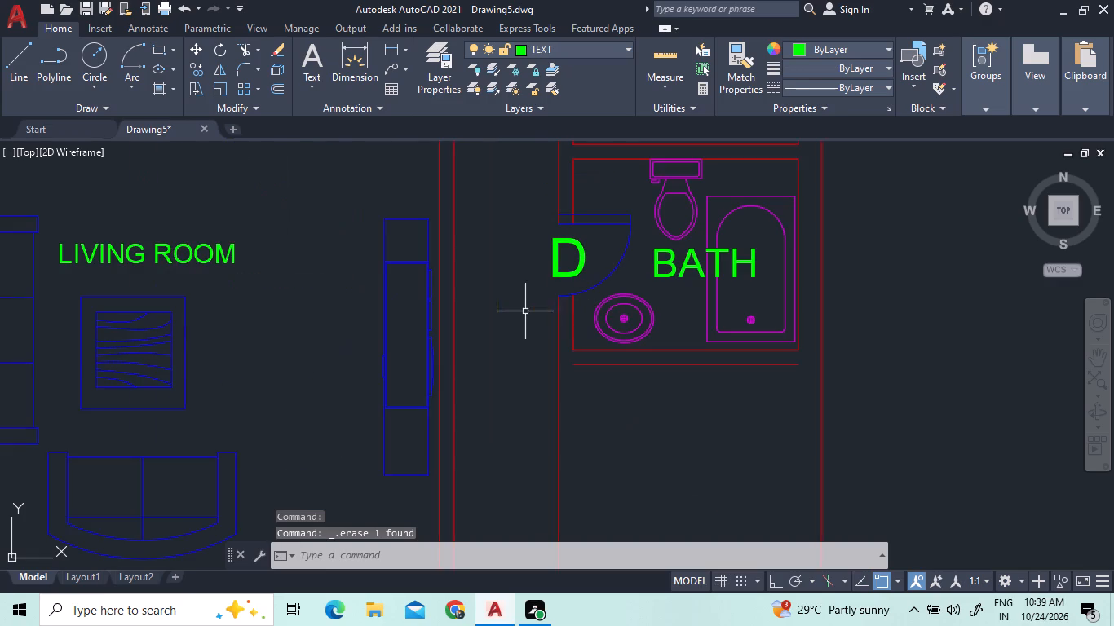
left_click(258, 48)
left_click(268, 110)
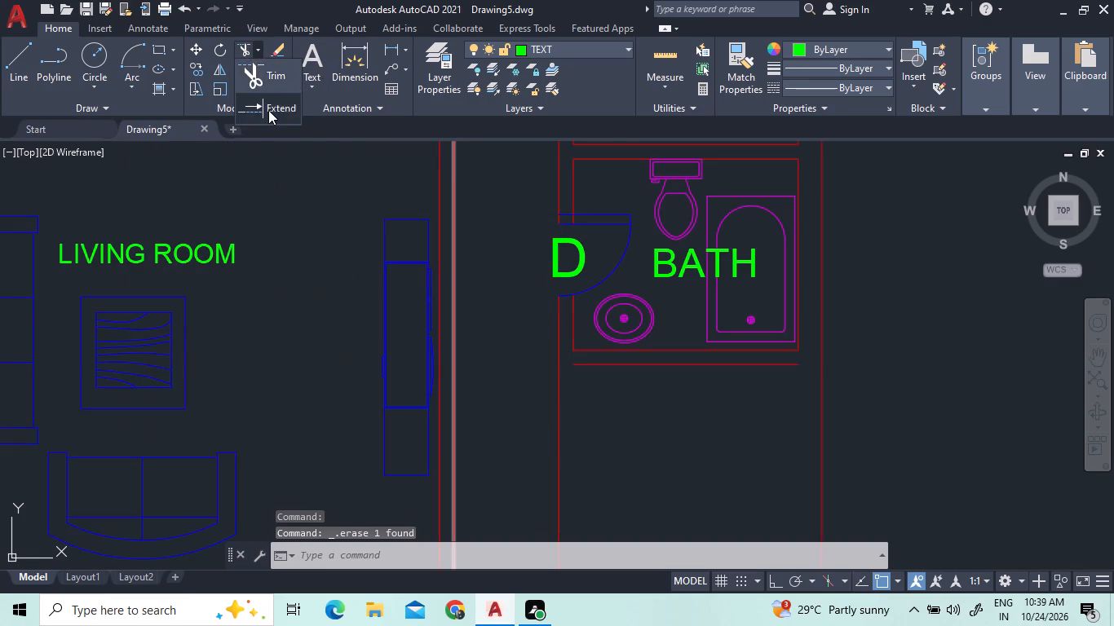
left_click(583, 364)
scroll(581, 372, "down", 2)
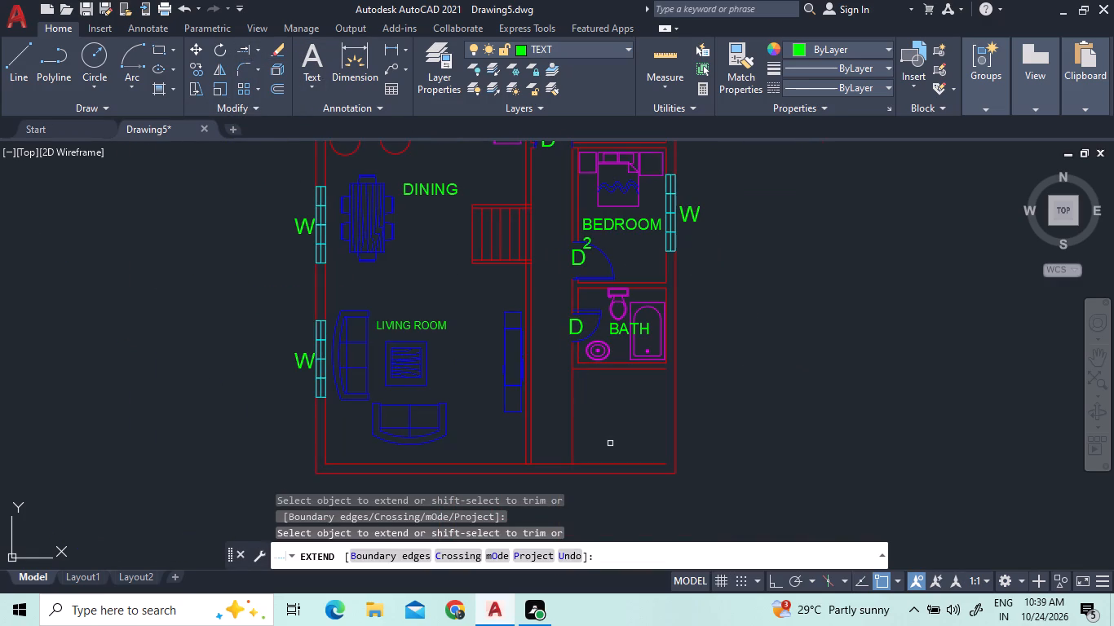
right_click(625, 430)
left_click(666, 218)
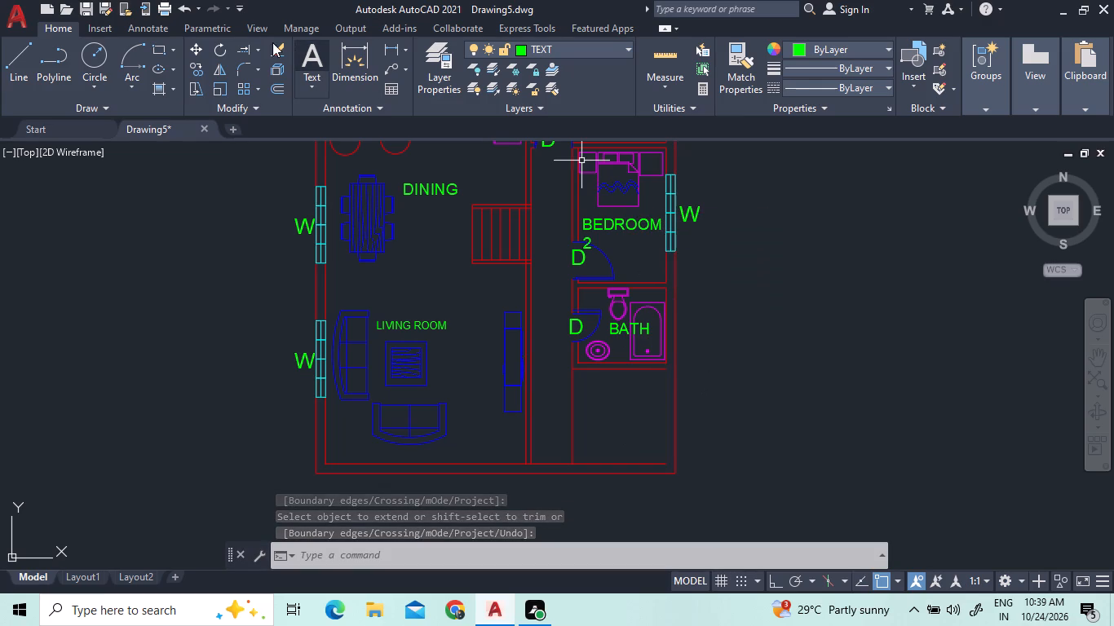
left_click(245, 50)
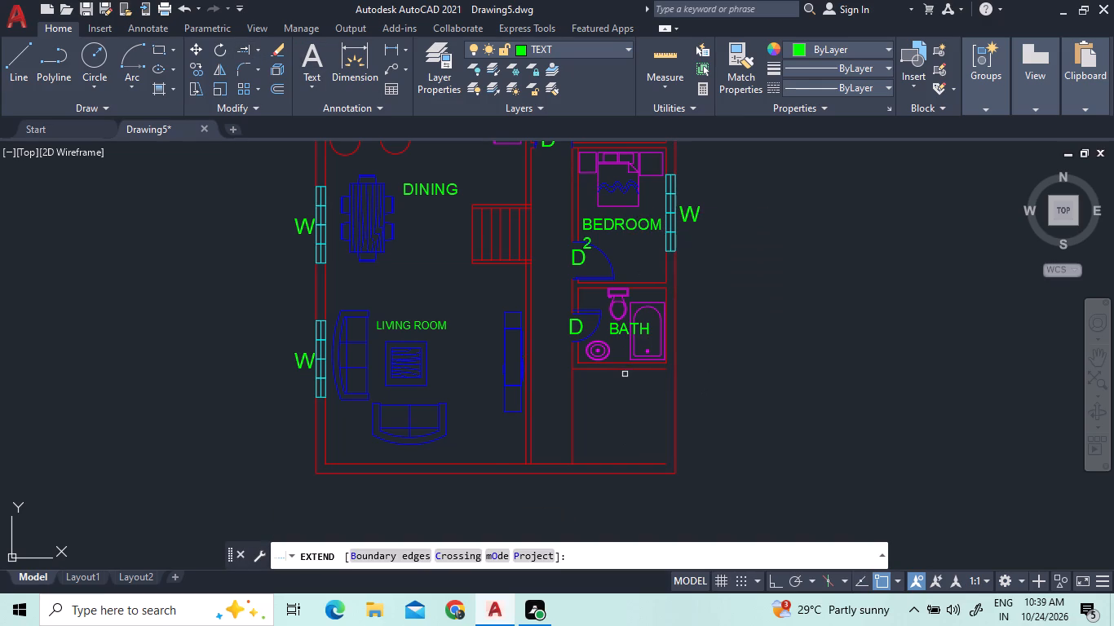
left_click(630, 368)
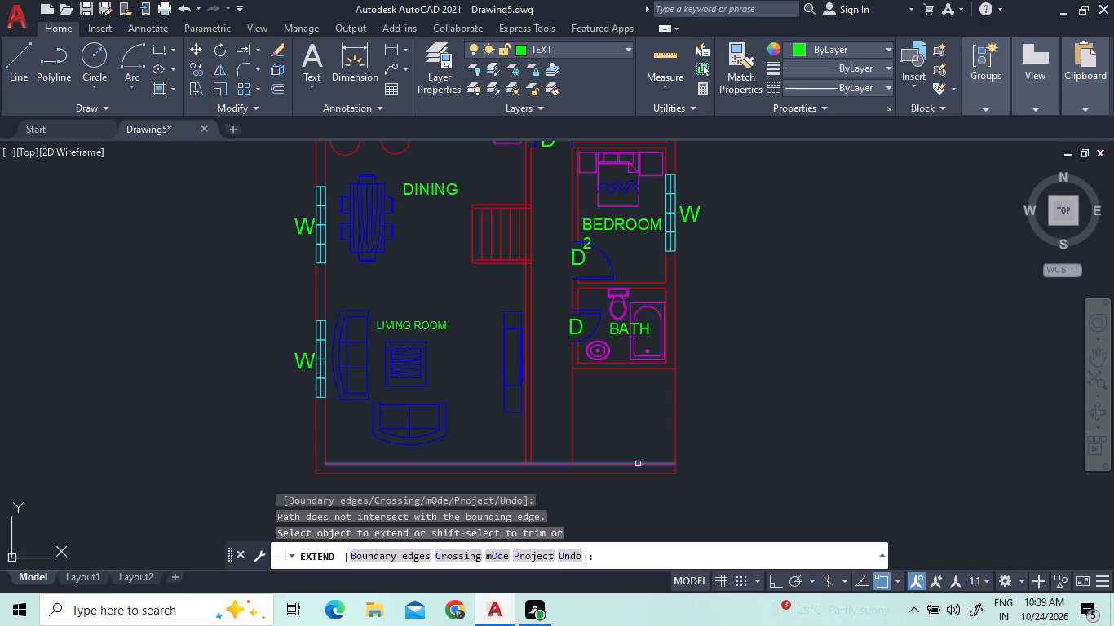
right_click(749, 434)
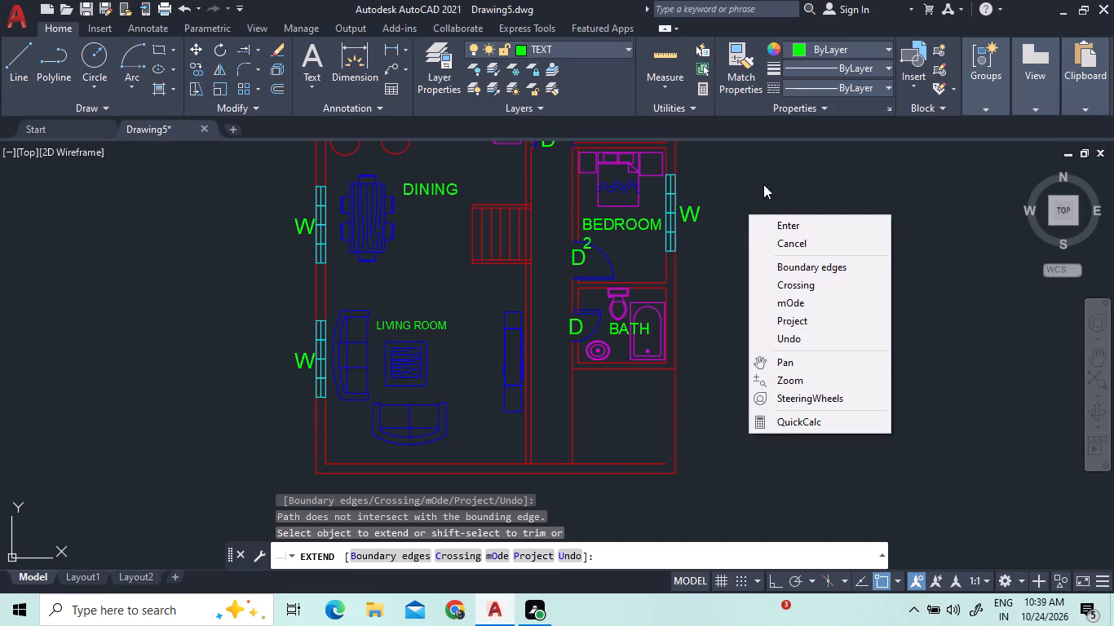
left_click(785, 229)
Move both lines of the house's south exterior wall farther south, clear of the floor plan.
left_click(648, 435)
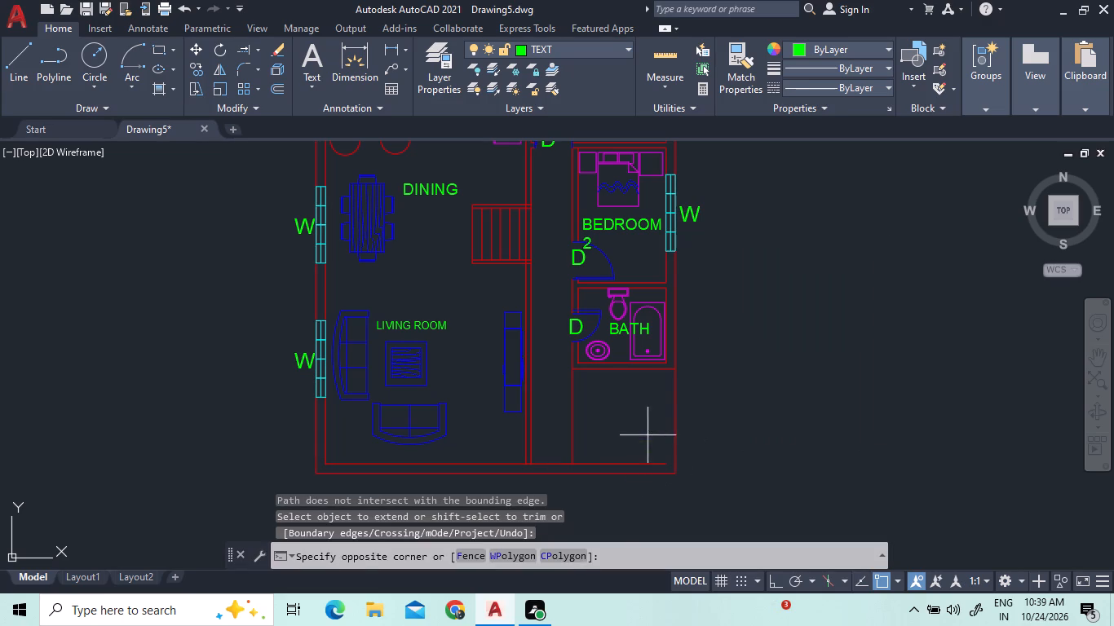
left_click(643, 499)
right_click(643, 499)
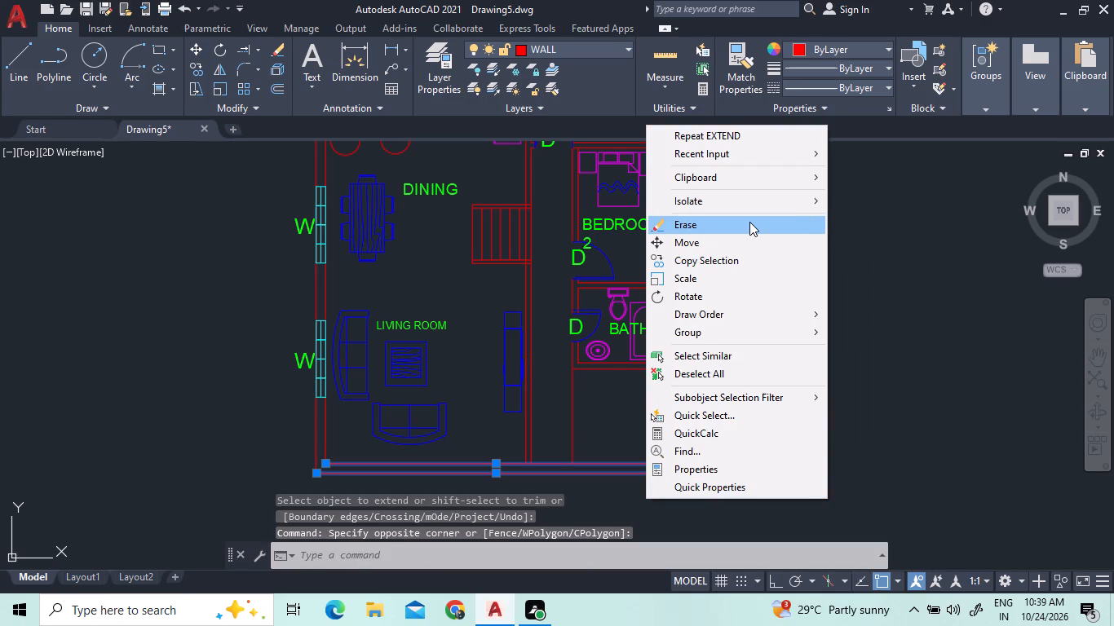
left_click(745, 241)
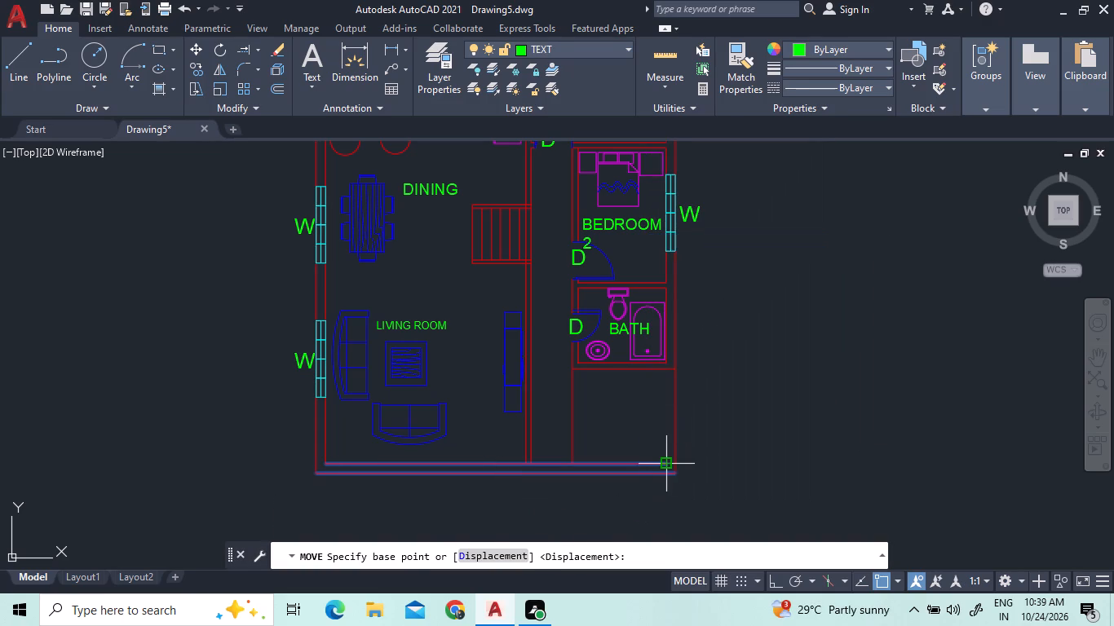
left_click(669, 465)
left_click(671, 523)
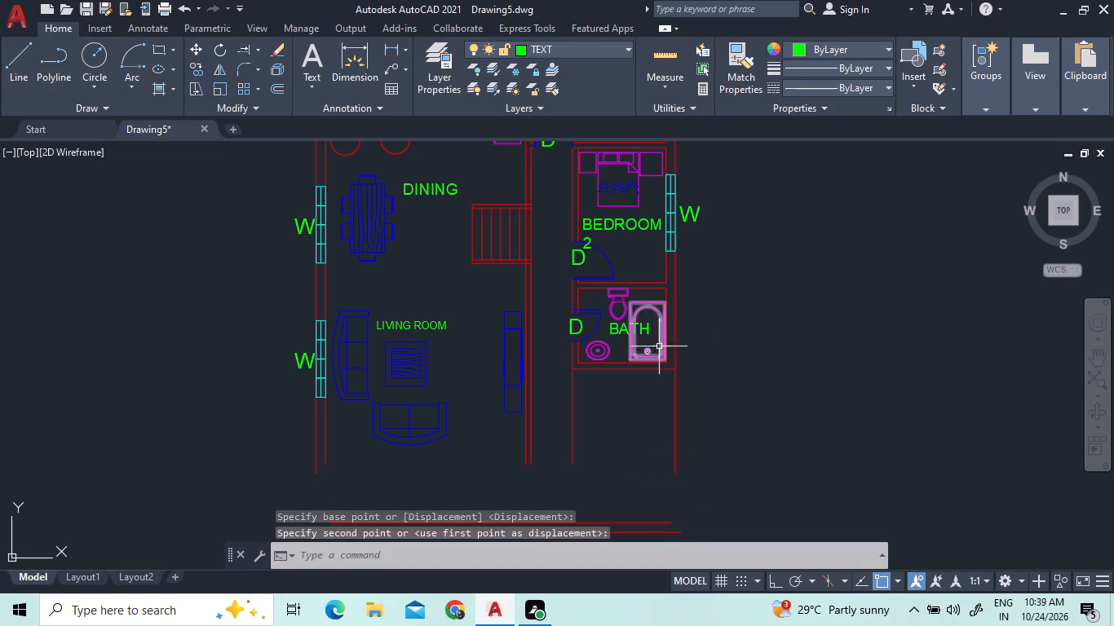
Draw a rectangle 4.1 long and 3.0 wide southwest from the bathroom's inner east wall alignment on the lower south wall line.
left_click(164, 44)
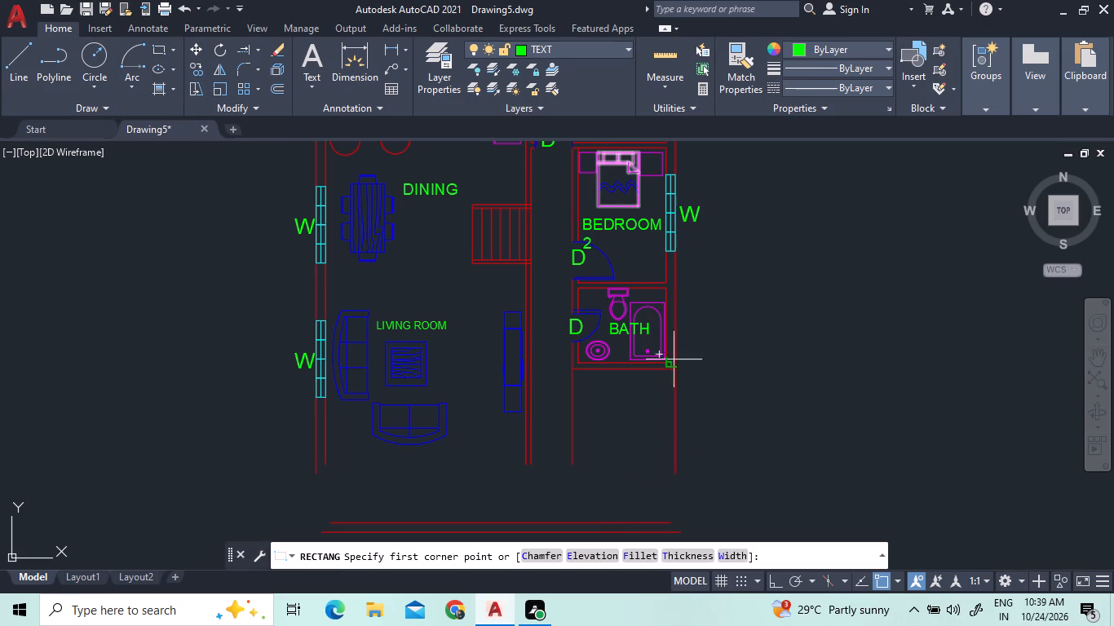
scroll(672, 377, "up", 1)
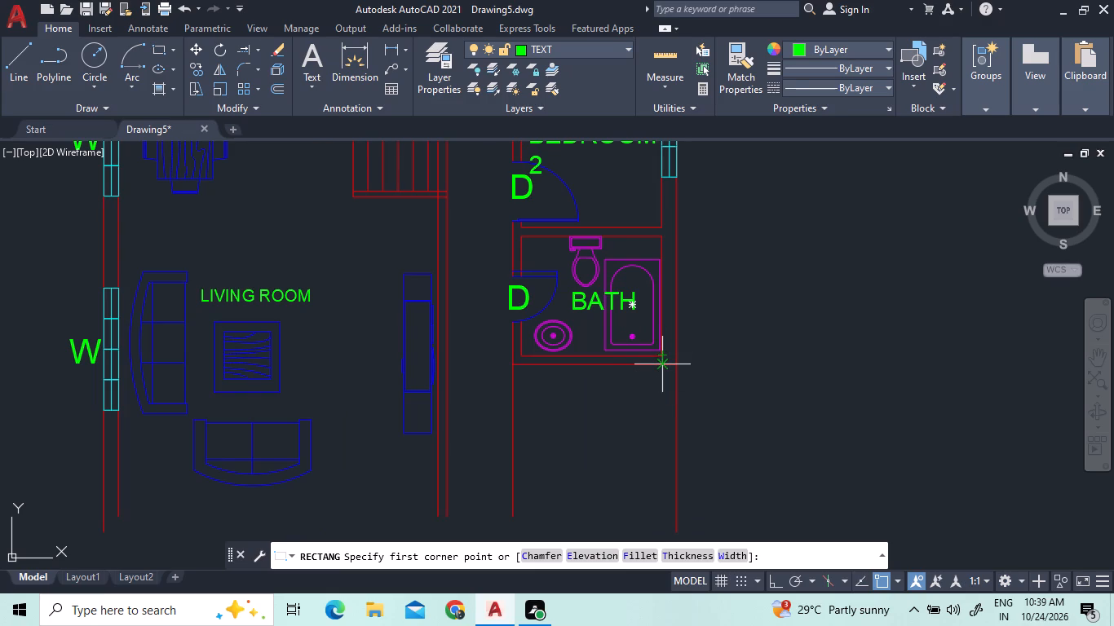
left_click(661, 367)
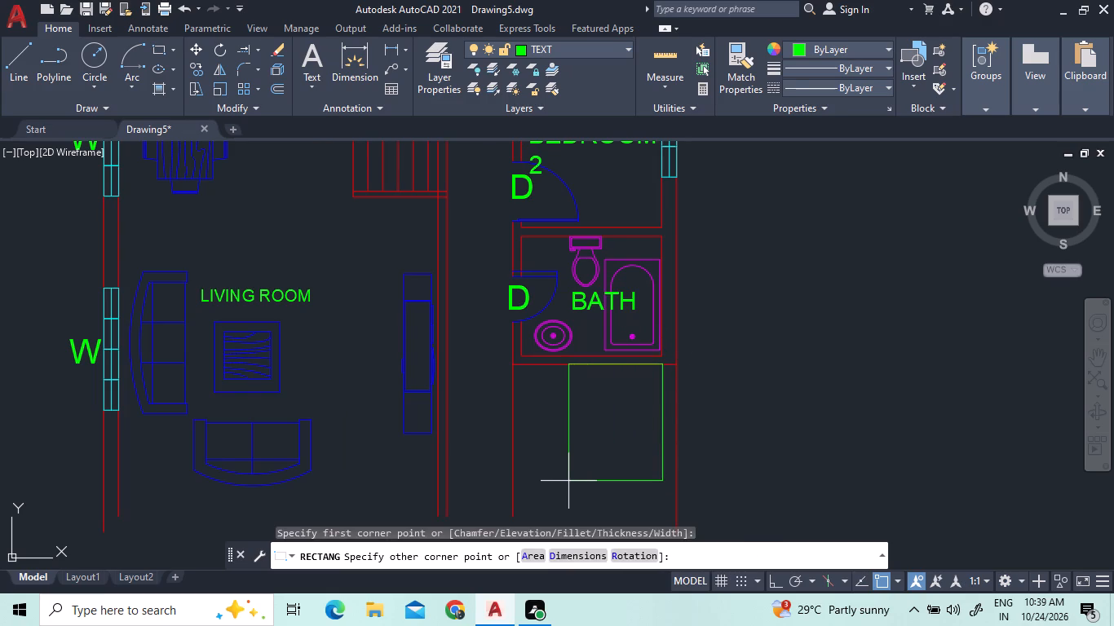
type("D")
key("space")
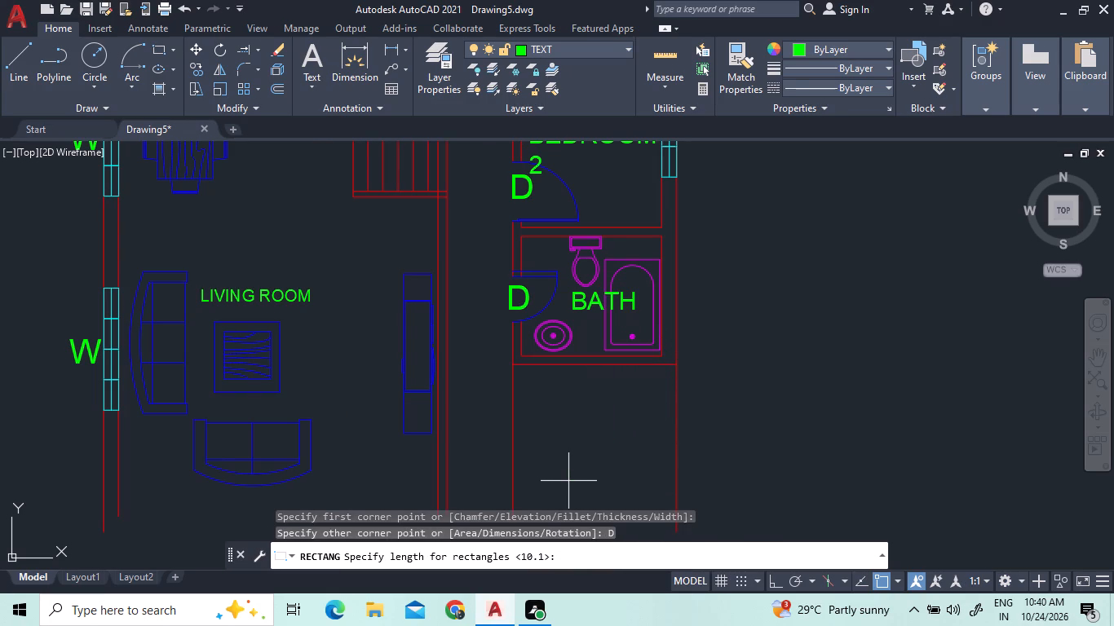
type("4.1")
key("Return")
type("3.0")
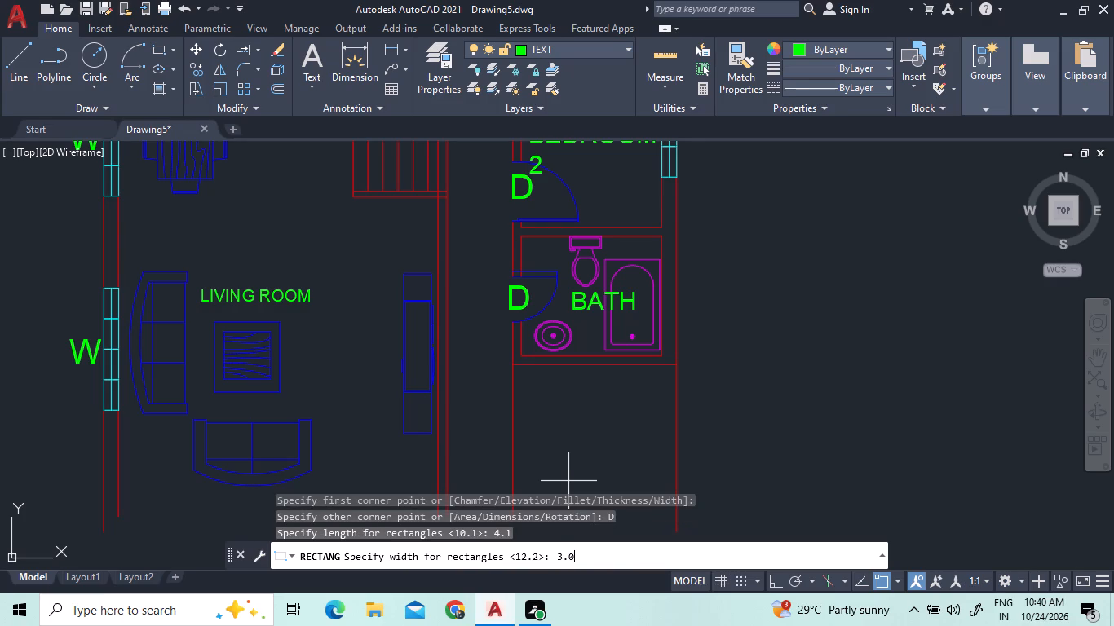
key("Return")
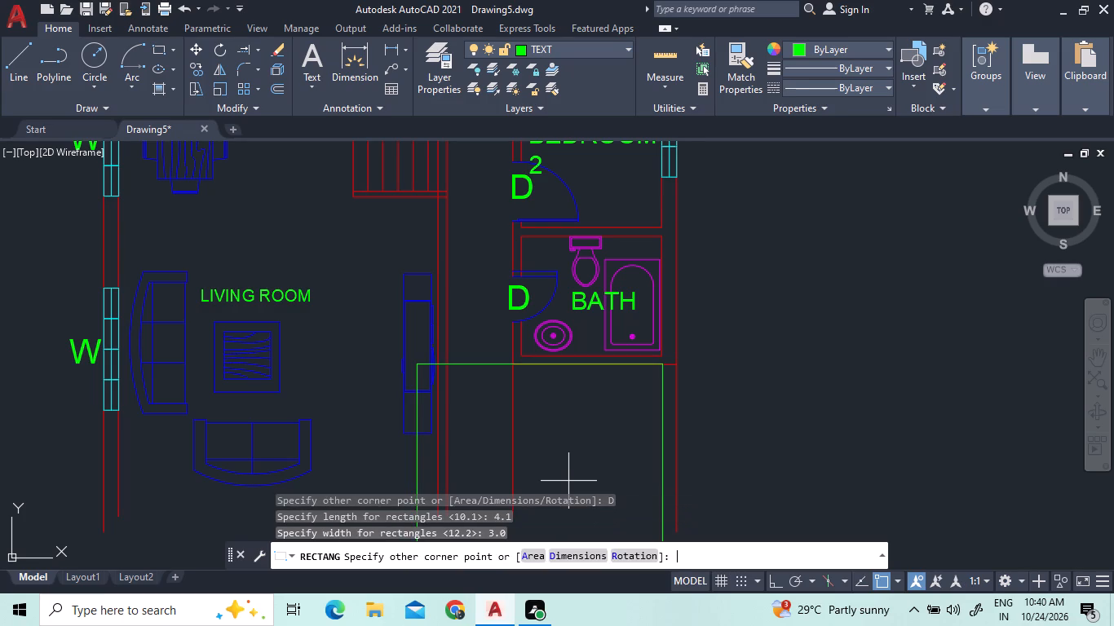
left_click(542, 417)
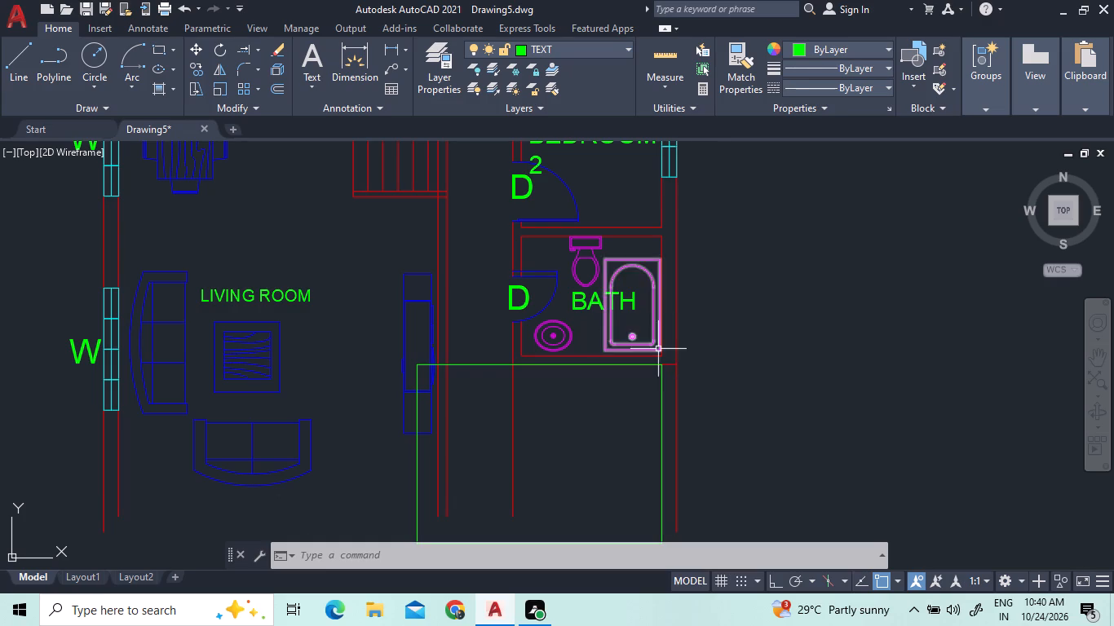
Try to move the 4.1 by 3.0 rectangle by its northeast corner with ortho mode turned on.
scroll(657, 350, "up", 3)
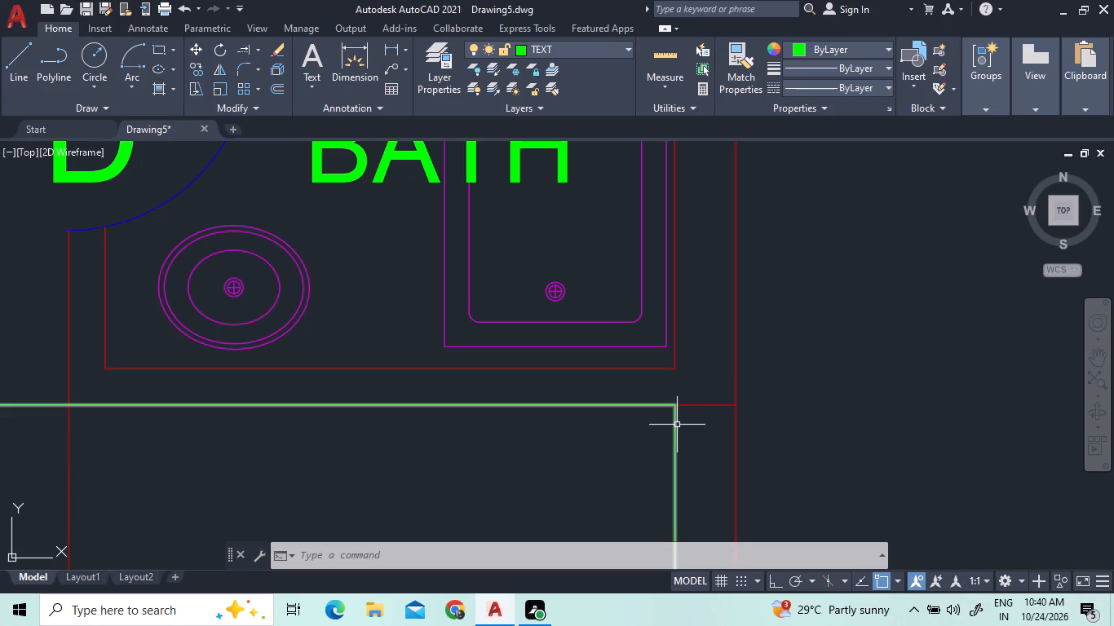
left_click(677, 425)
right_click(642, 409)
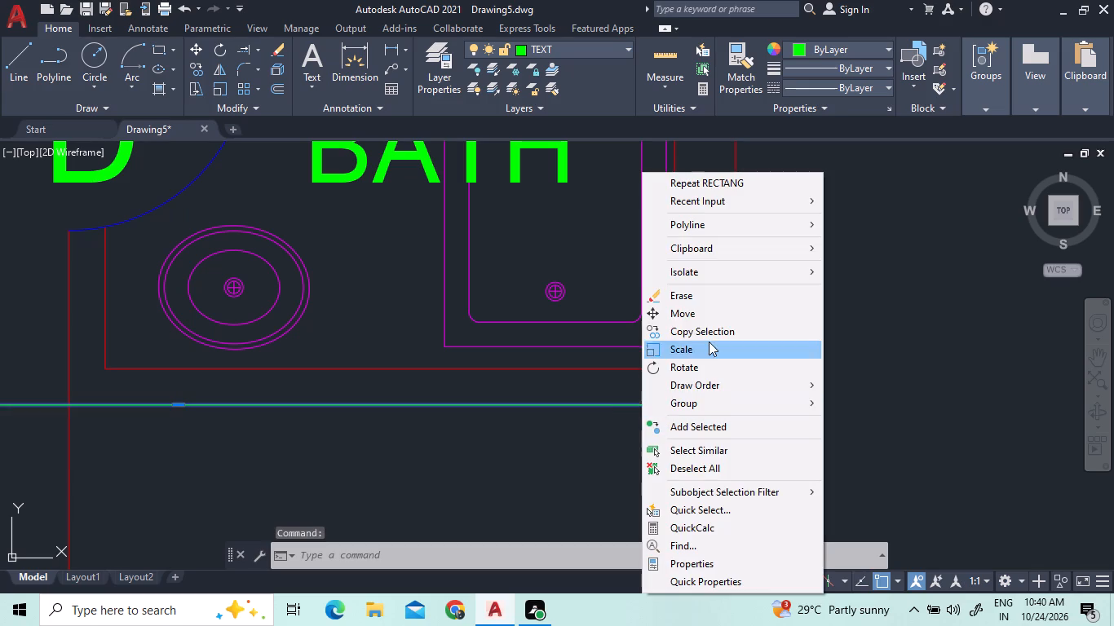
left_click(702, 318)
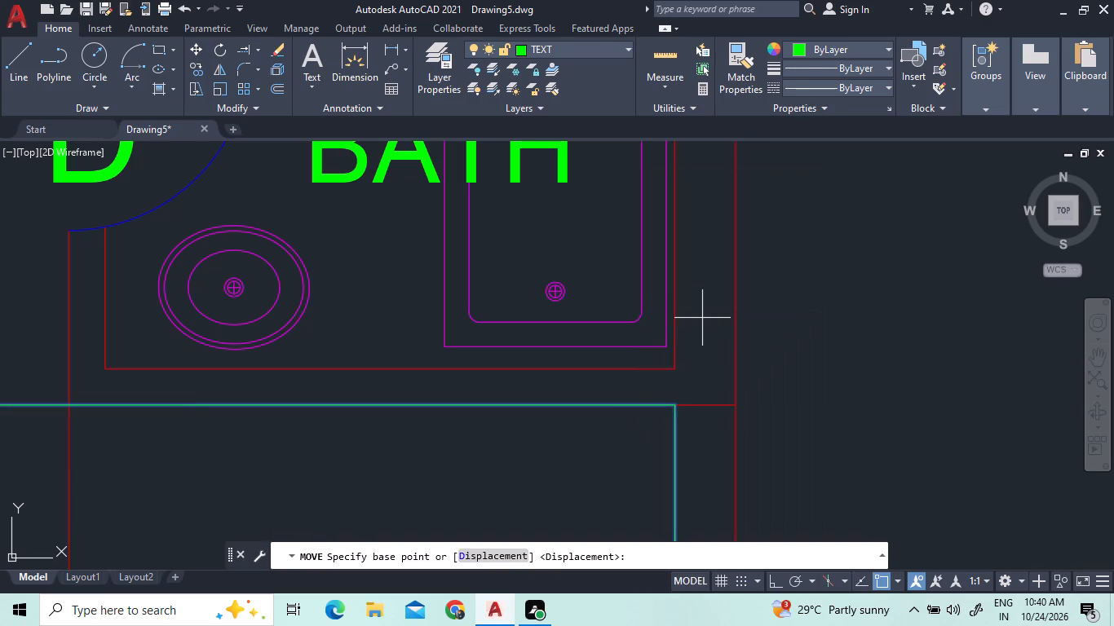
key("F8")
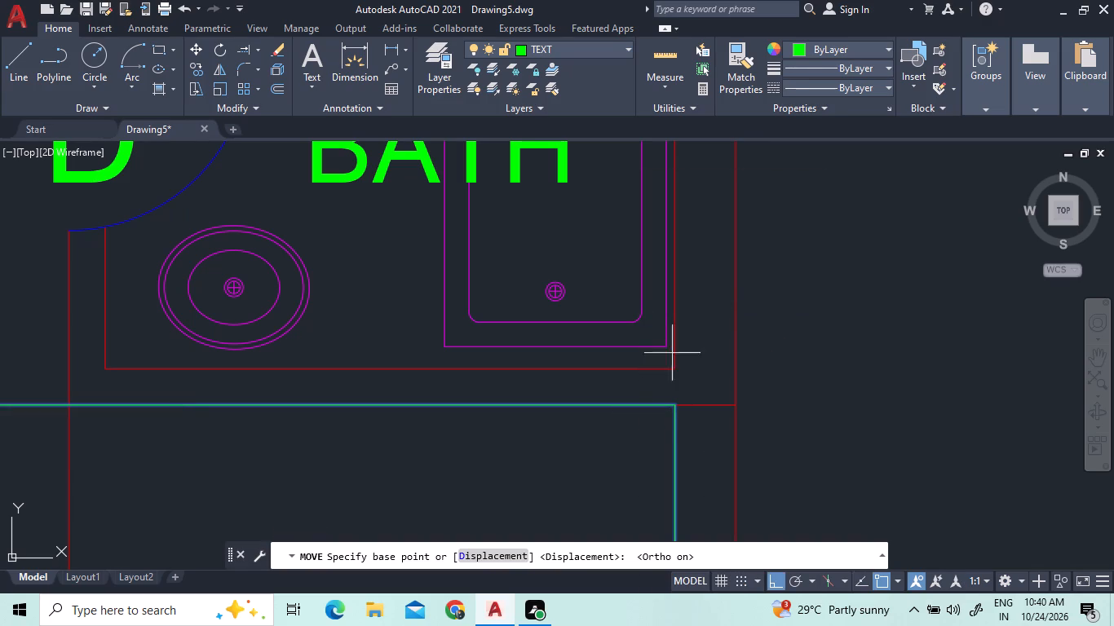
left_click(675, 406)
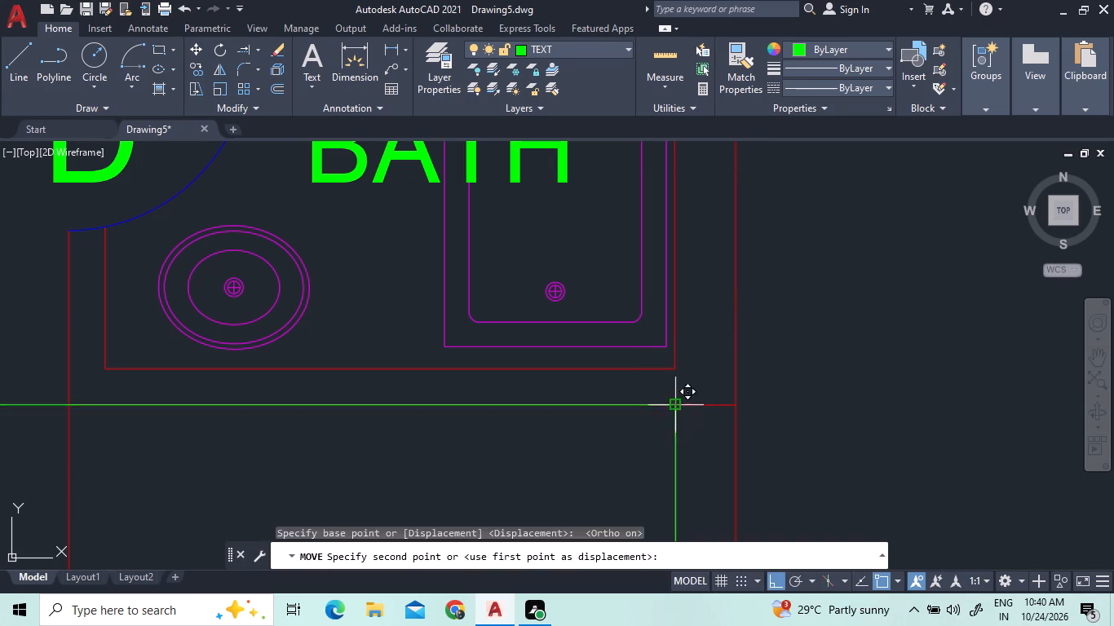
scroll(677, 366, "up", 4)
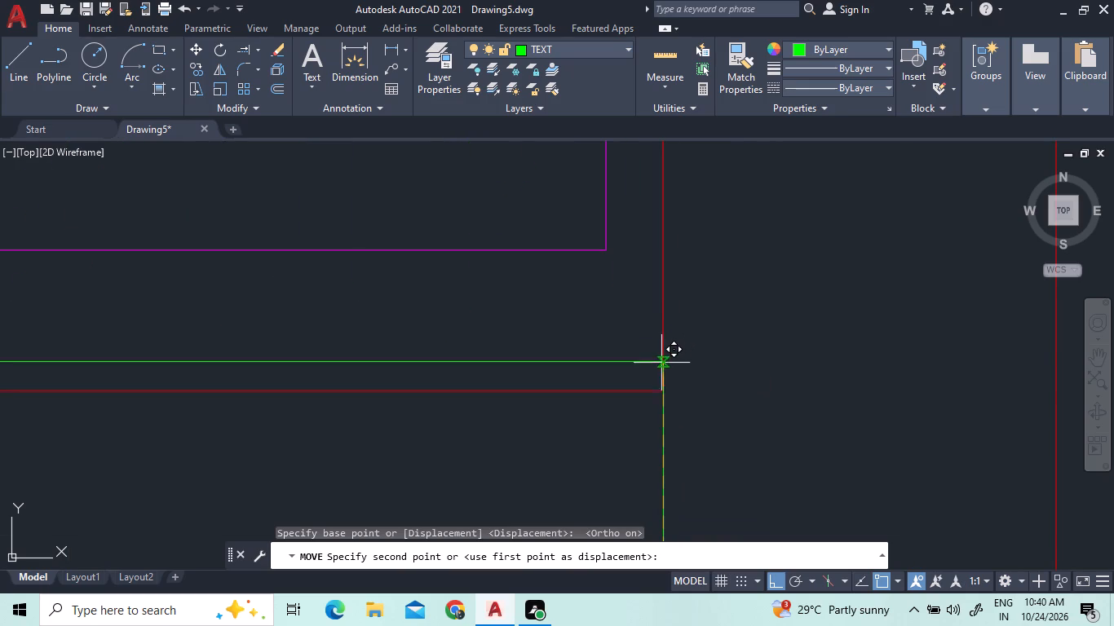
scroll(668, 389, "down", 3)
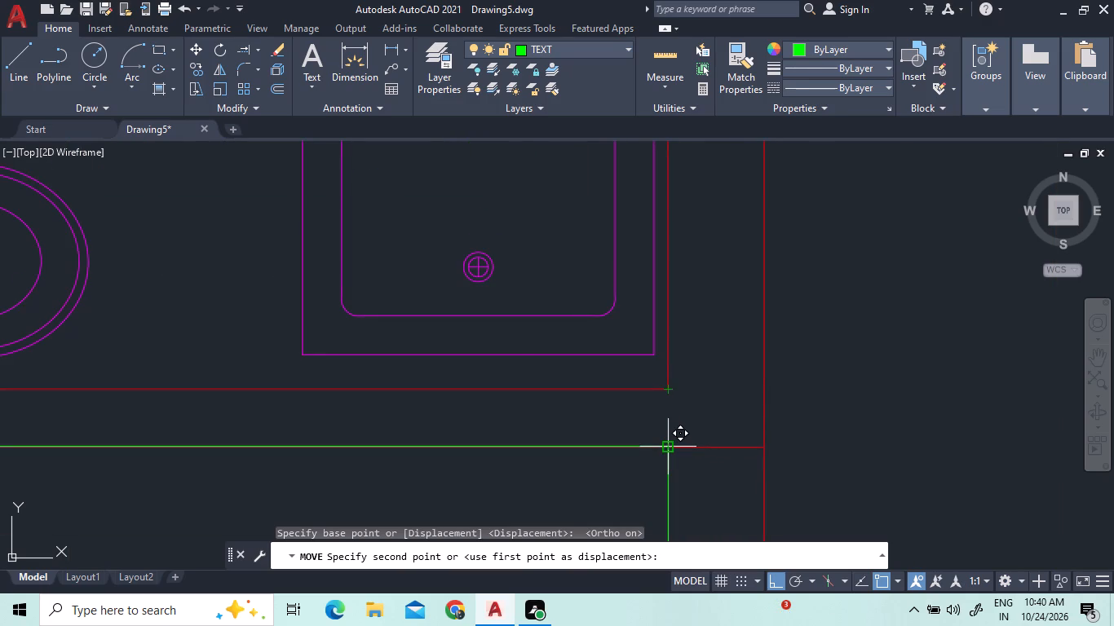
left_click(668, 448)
Select the 4.1 by 3.0 rectangle south of the second bathroom.
scroll(717, 403, "down", 3)
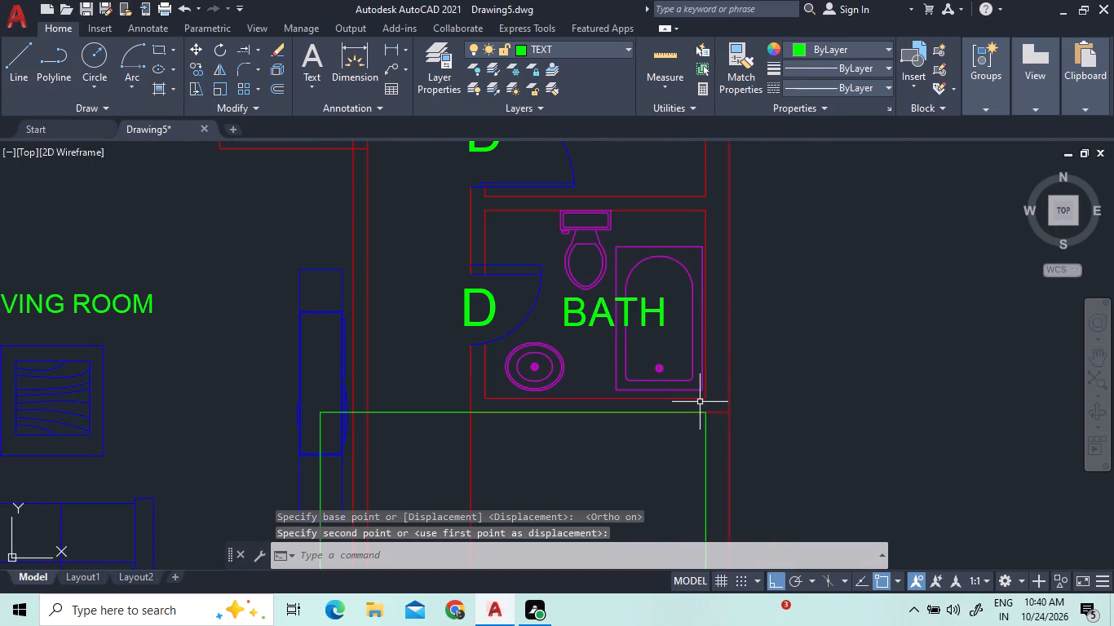
scroll(698, 400, "down", 2)
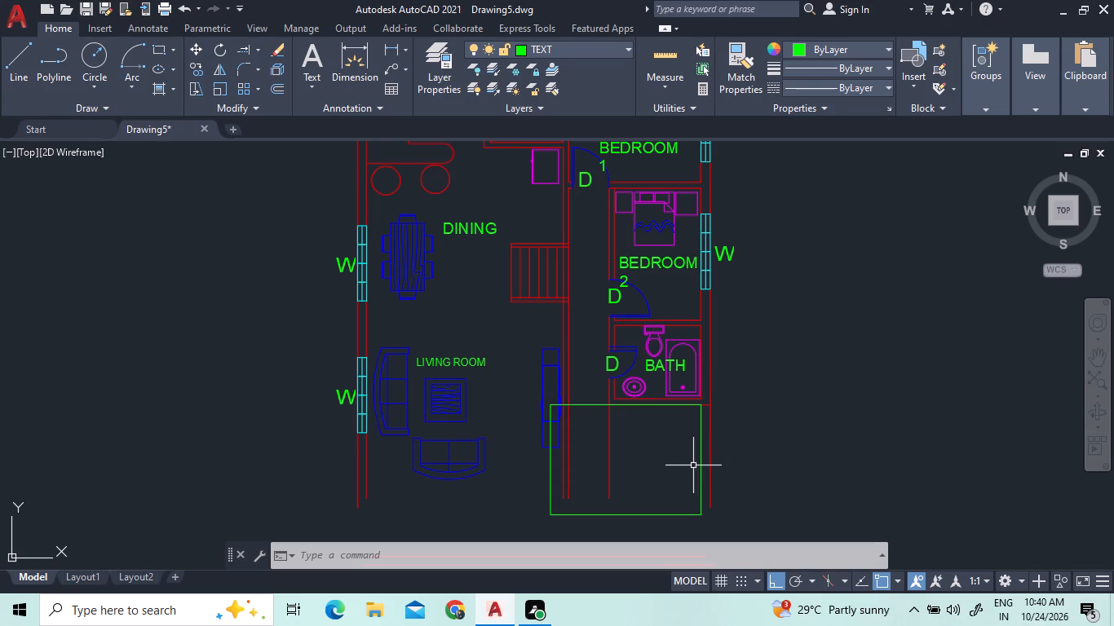
scroll(621, 422, "up", 2)
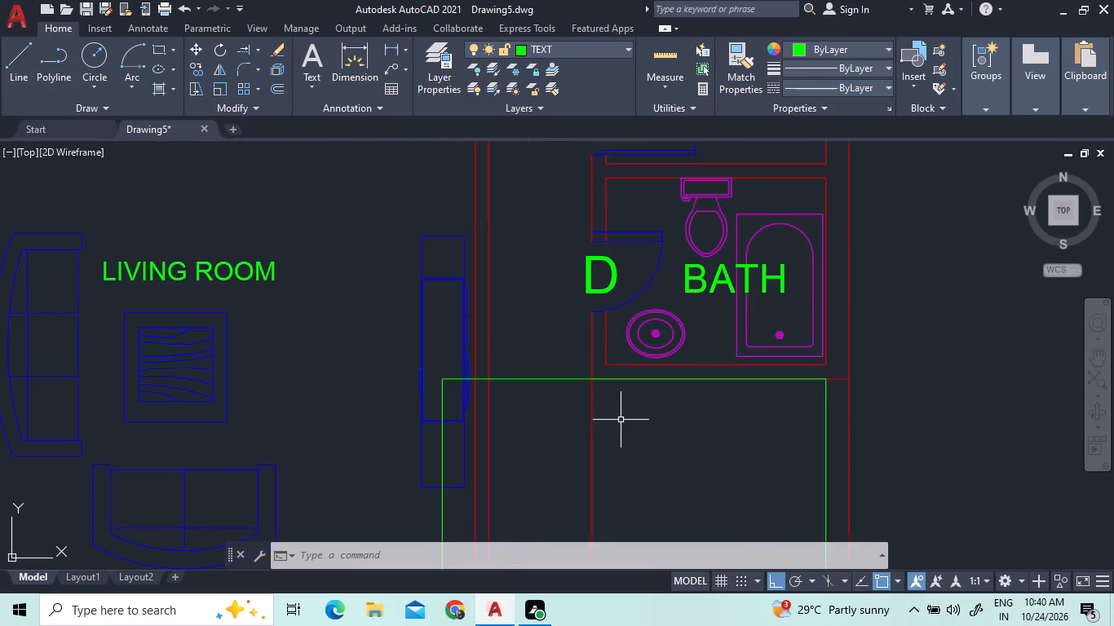
left_click(541, 379)
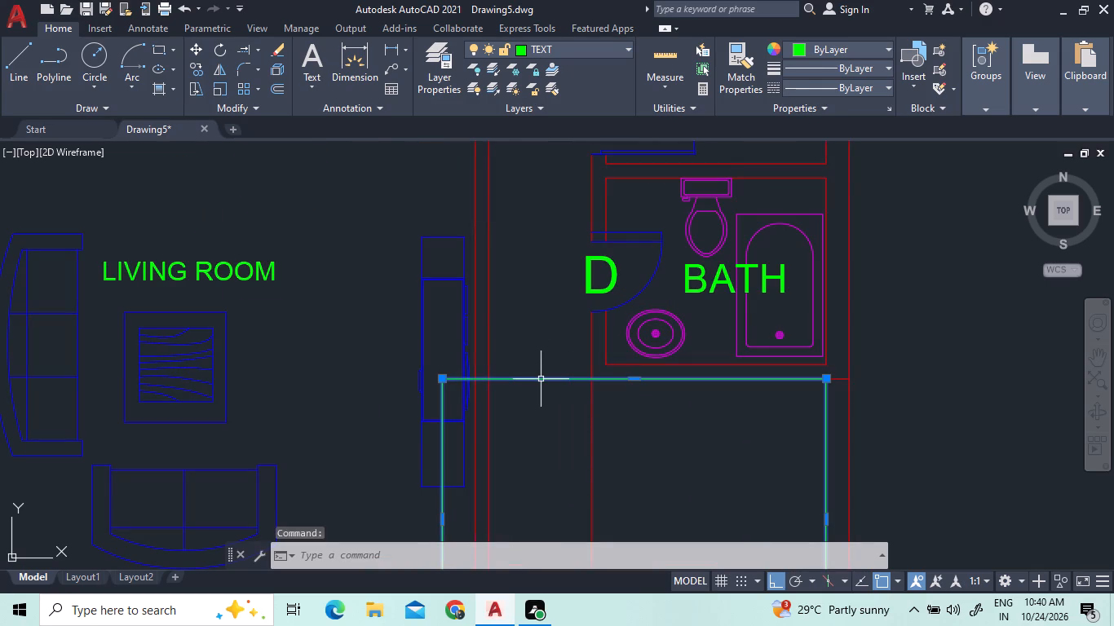
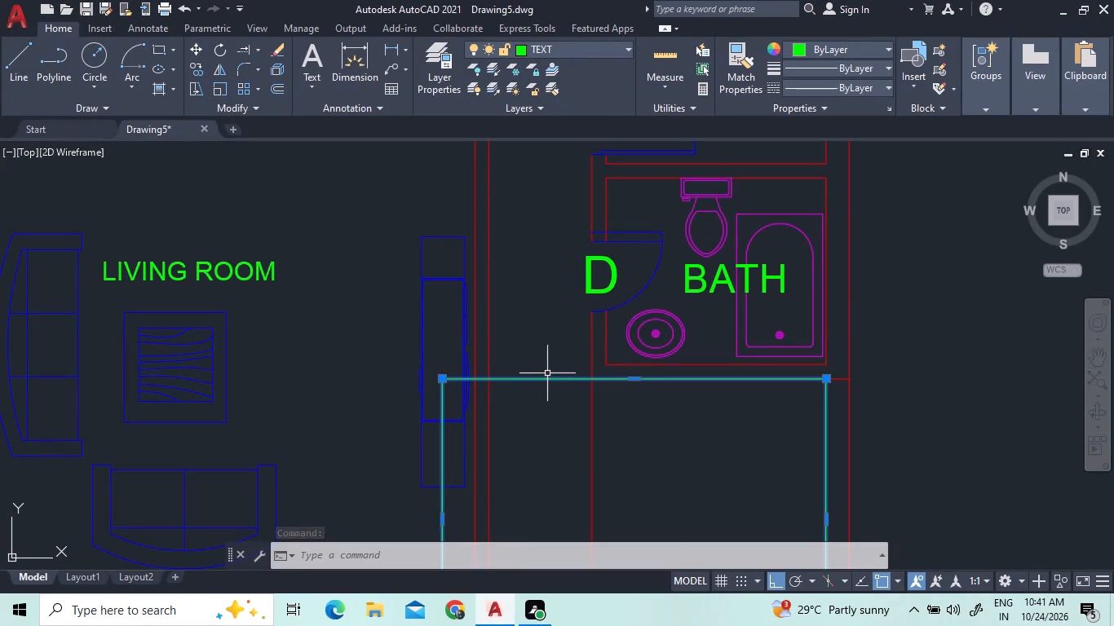
Explode the 4.1 by 3.0 rectangle and delete its west edge.
left_click(279, 71)
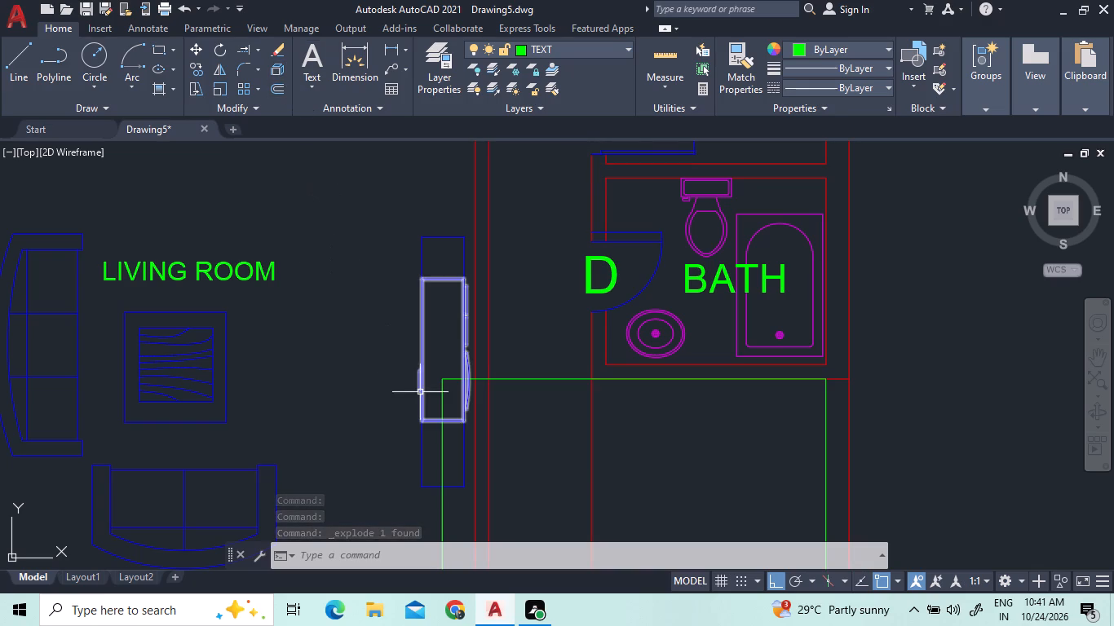
left_click(442, 402)
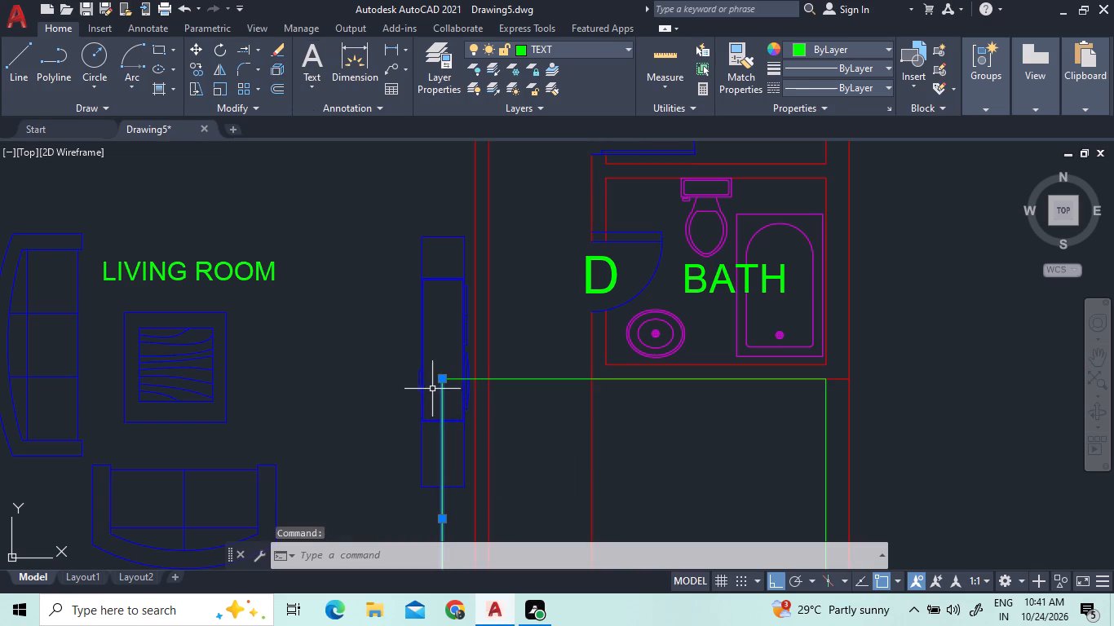
key("Delete")
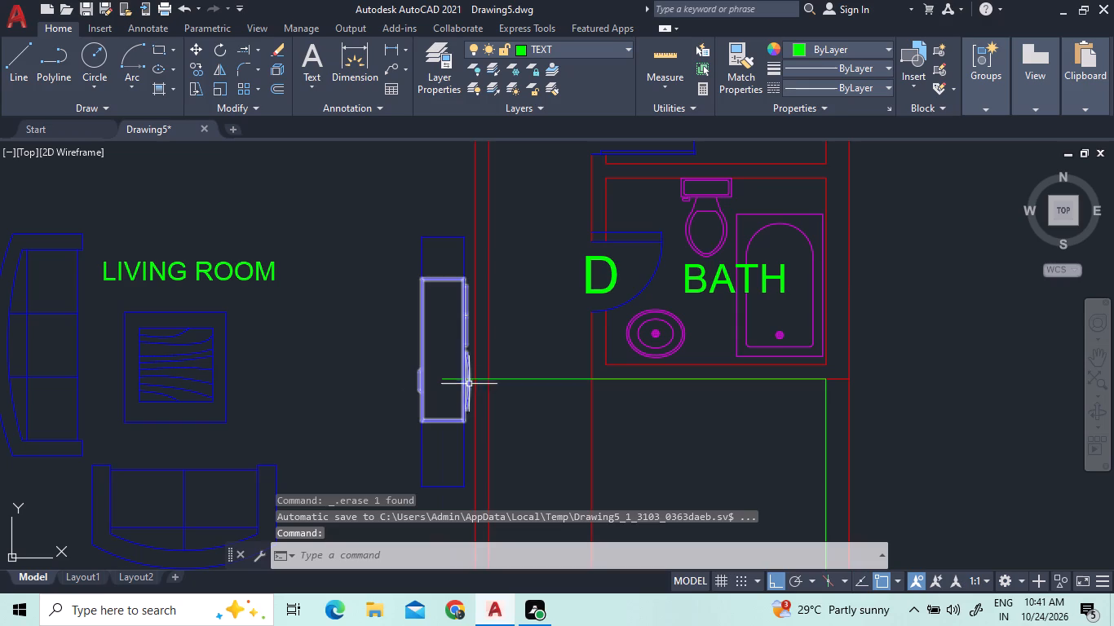
Trim the room's north line where it runs past the west face of the living room's east wall.
left_click(257, 52)
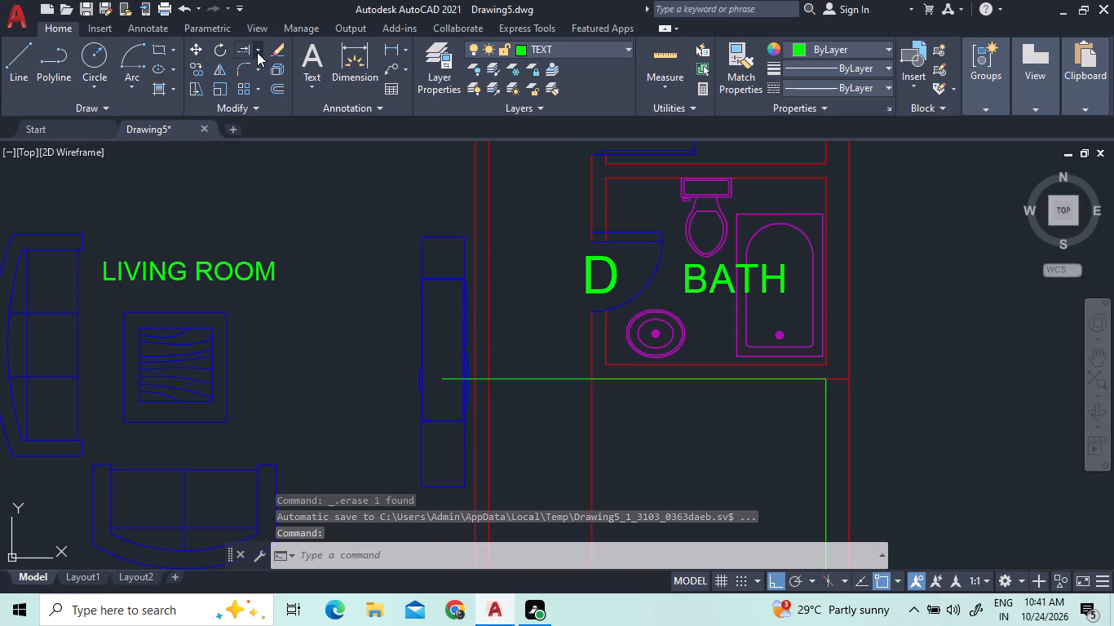
left_click(268, 76)
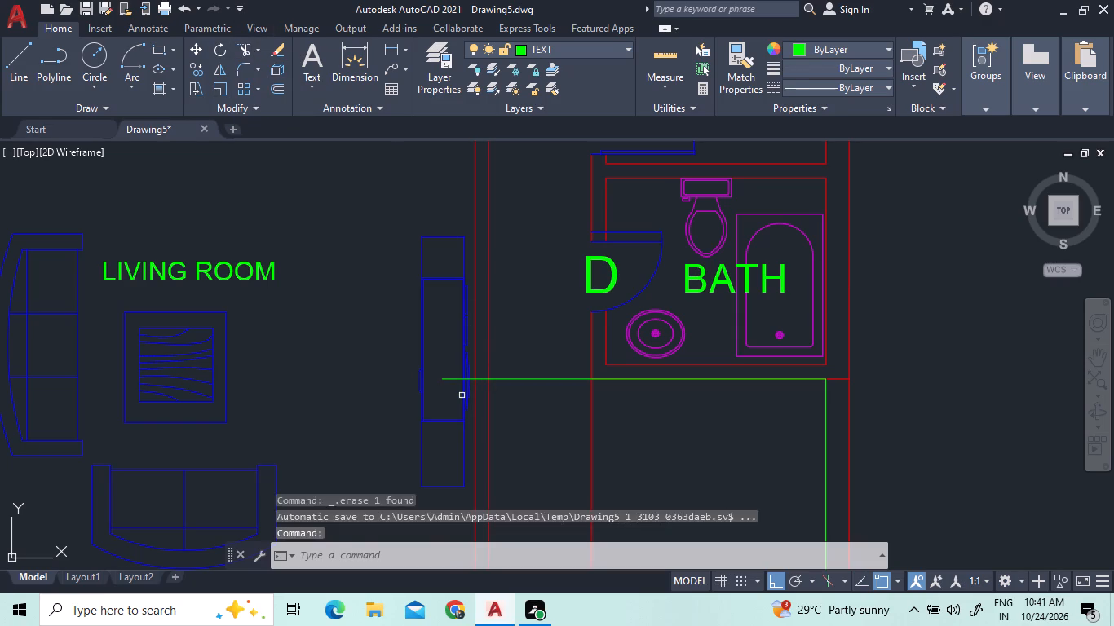
left_click(456, 378)
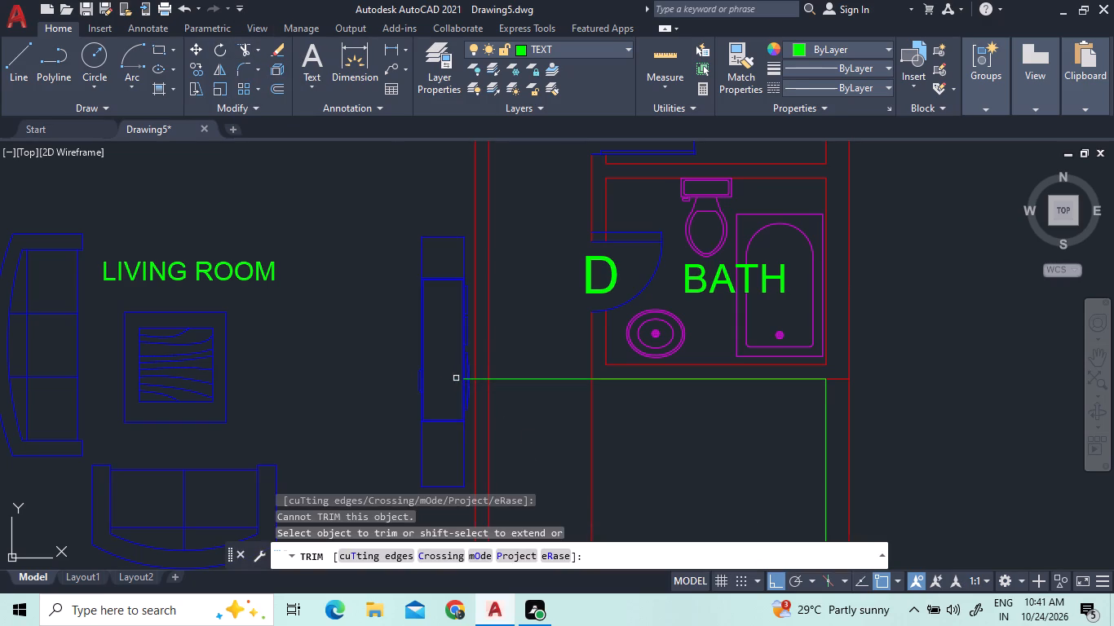
left_click(468, 379)
scroll(467, 379, "up", 3)
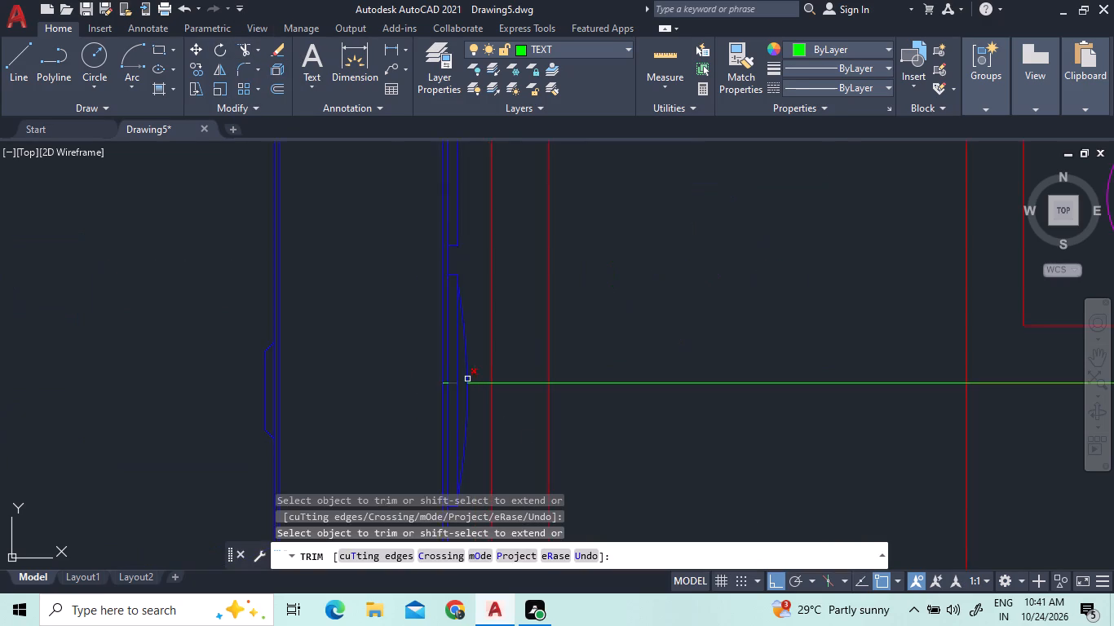
scroll(467, 379, "up", 1)
left_click(435, 386)
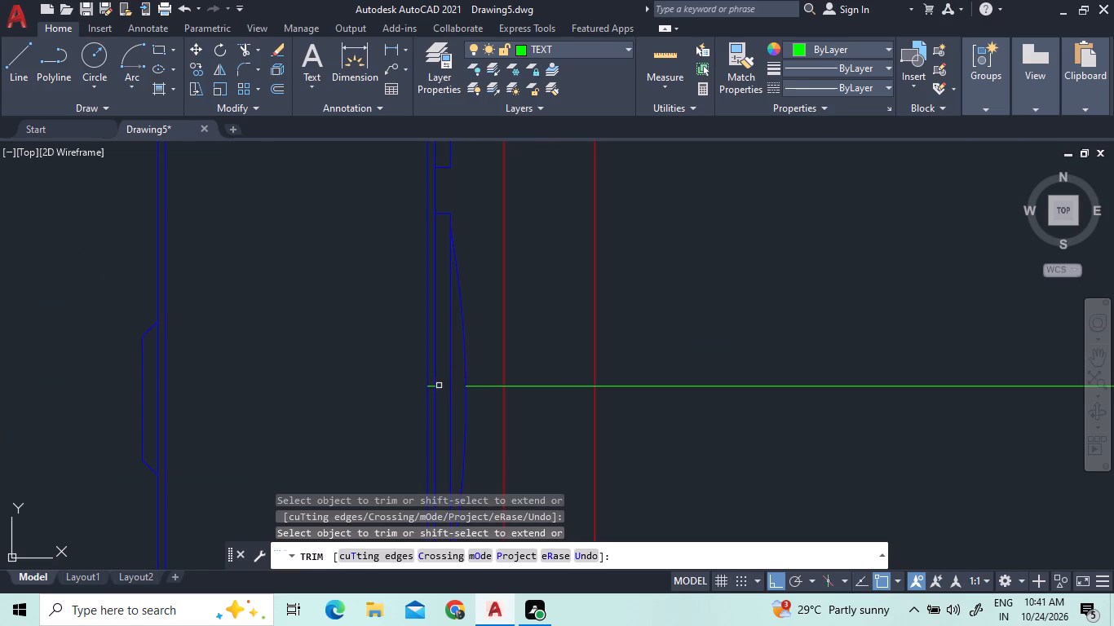
left_click(434, 386)
left_click(496, 387)
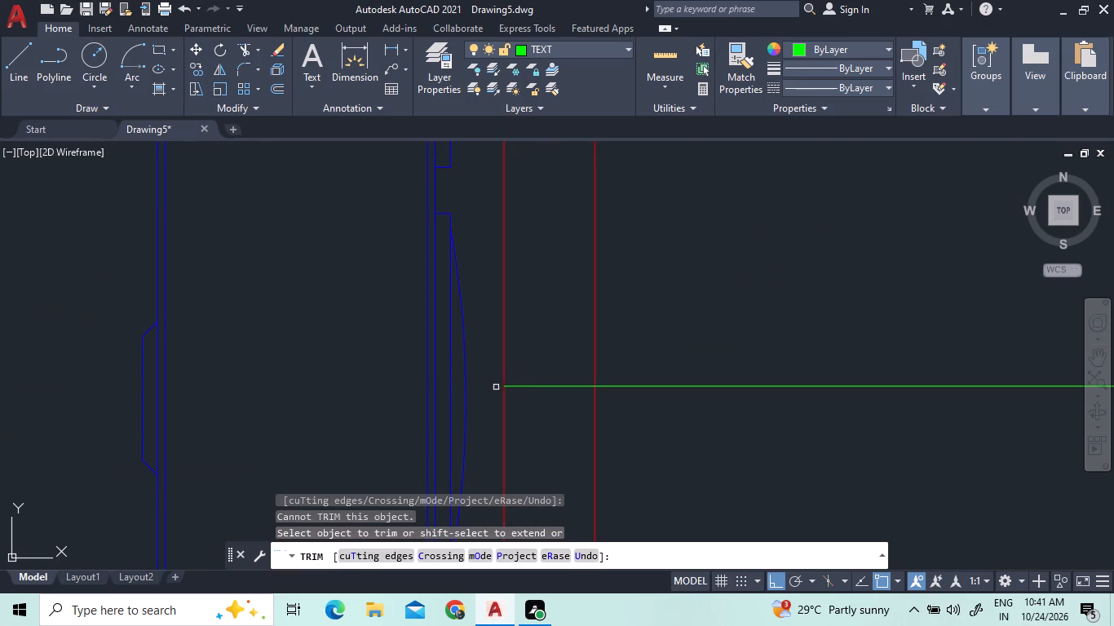
Trim away the corridor wall line that runs south of the second bathroom through the new room.
scroll(626, 345, "down", 5)
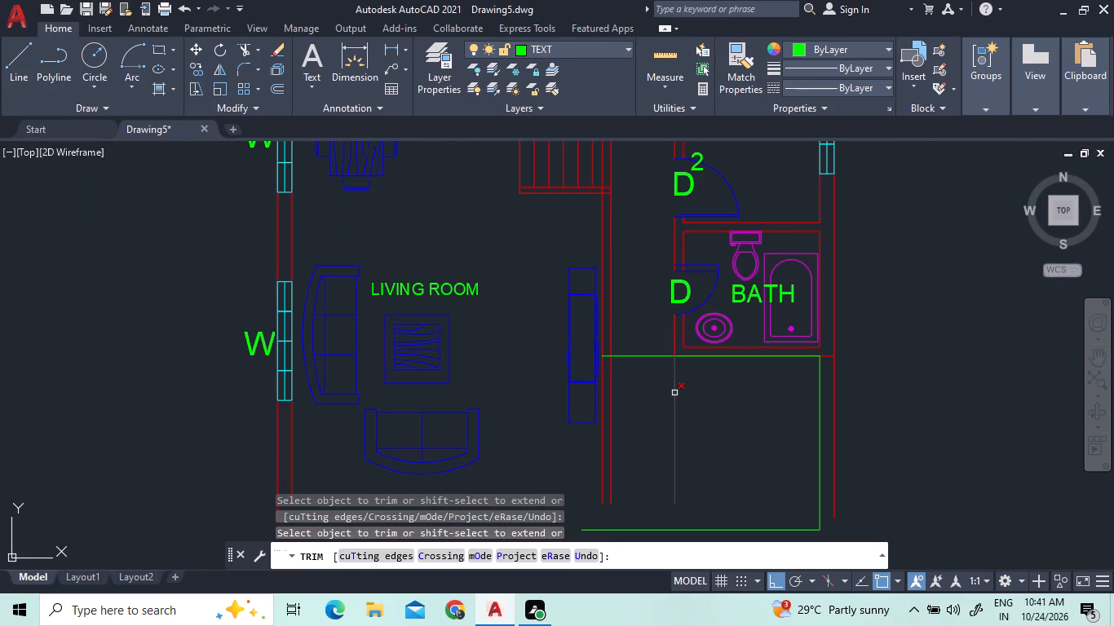
left_click(674, 393)
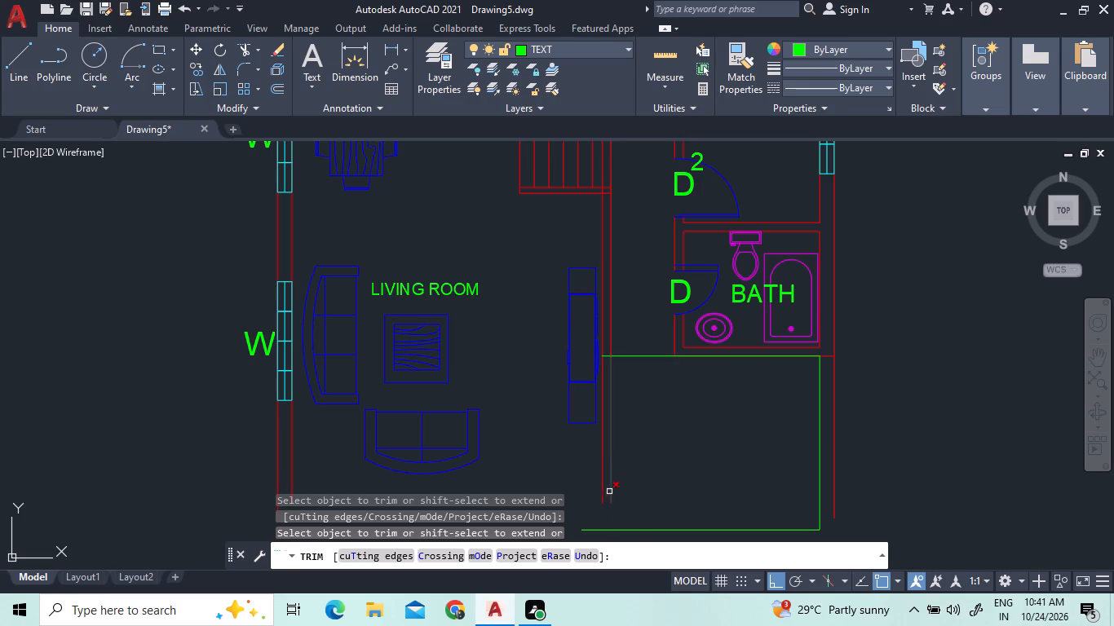
right_click(634, 462)
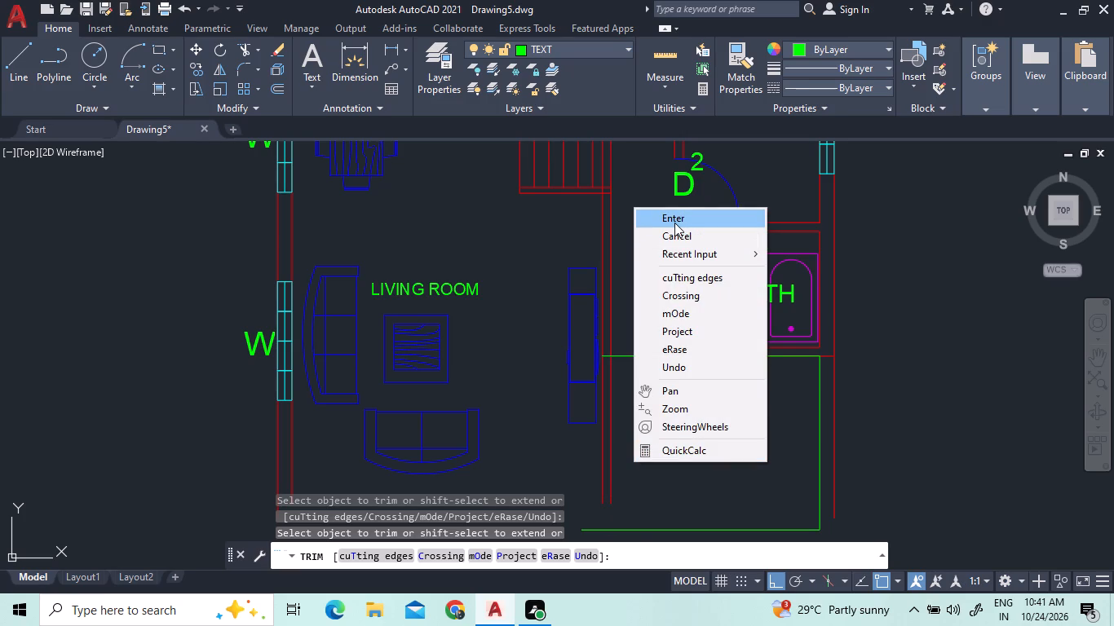
left_click(674, 223)
Move the new room's north, east and south lines to the WALL layer.
left_click(650, 342)
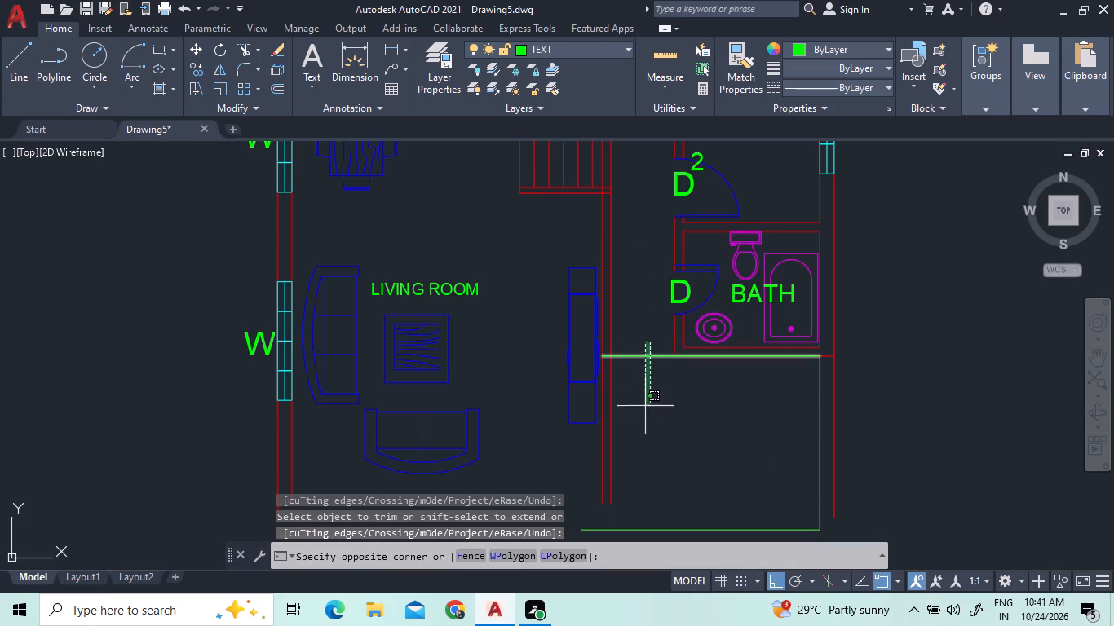
left_click(642, 412)
left_click(822, 450)
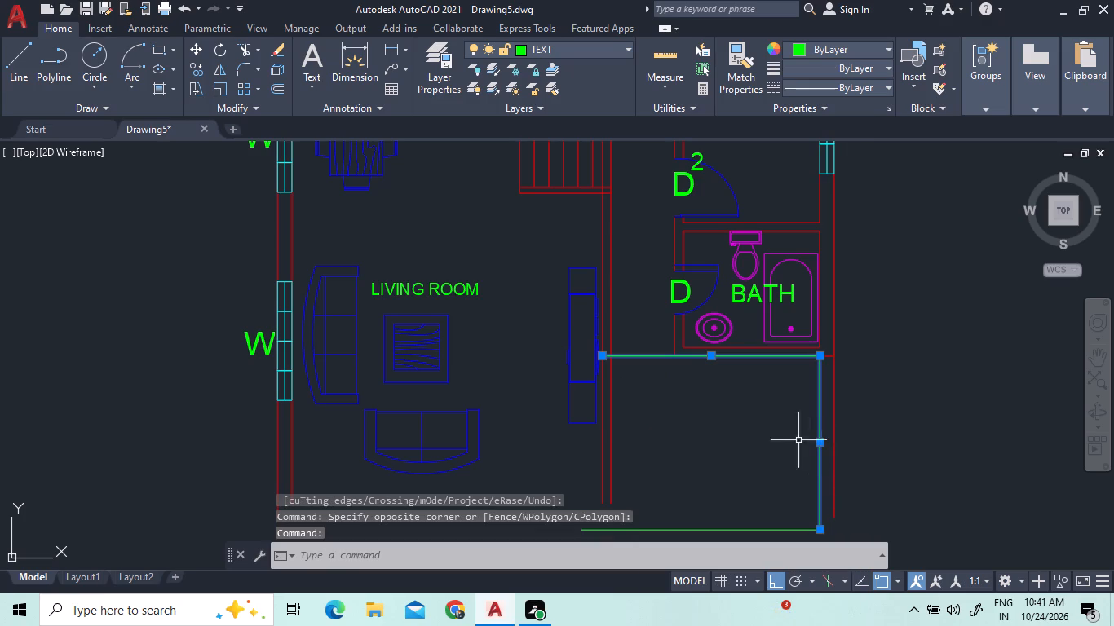
left_click(734, 534)
left_click(727, 517)
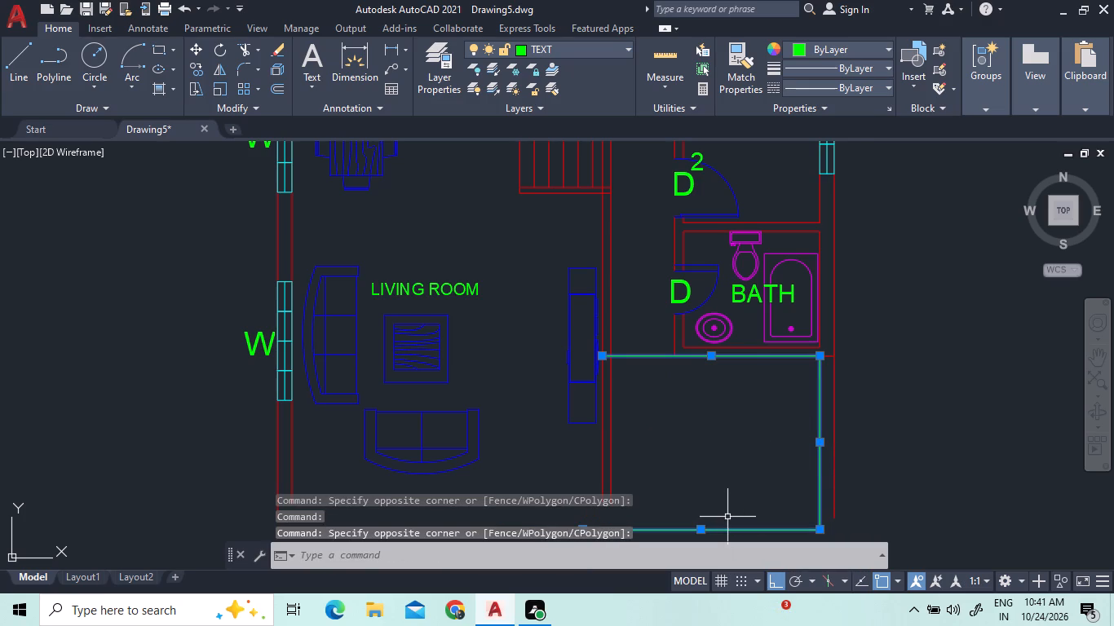
left_click(534, 48)
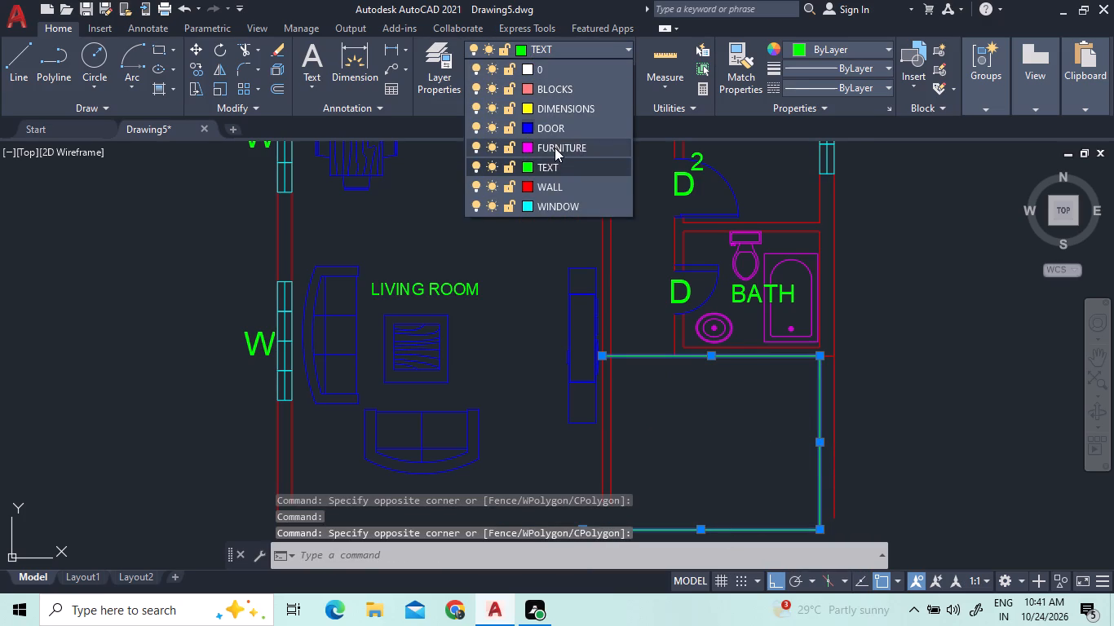
left_click(547, 185)
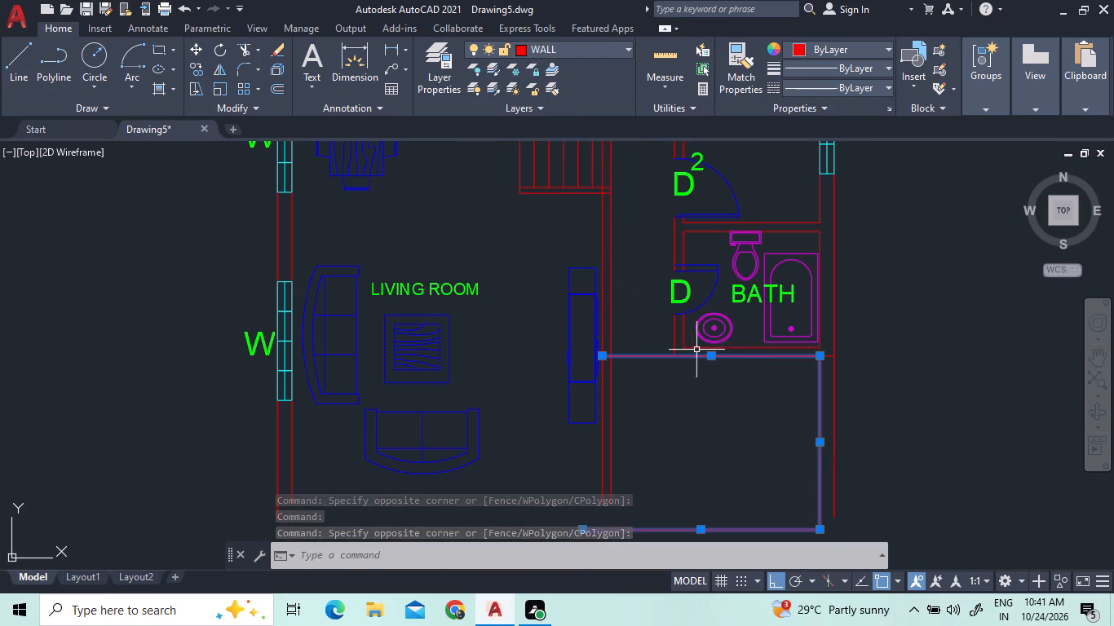
scroll(557, 196, "down", 2)
scroll(603, 297, "up", 2)
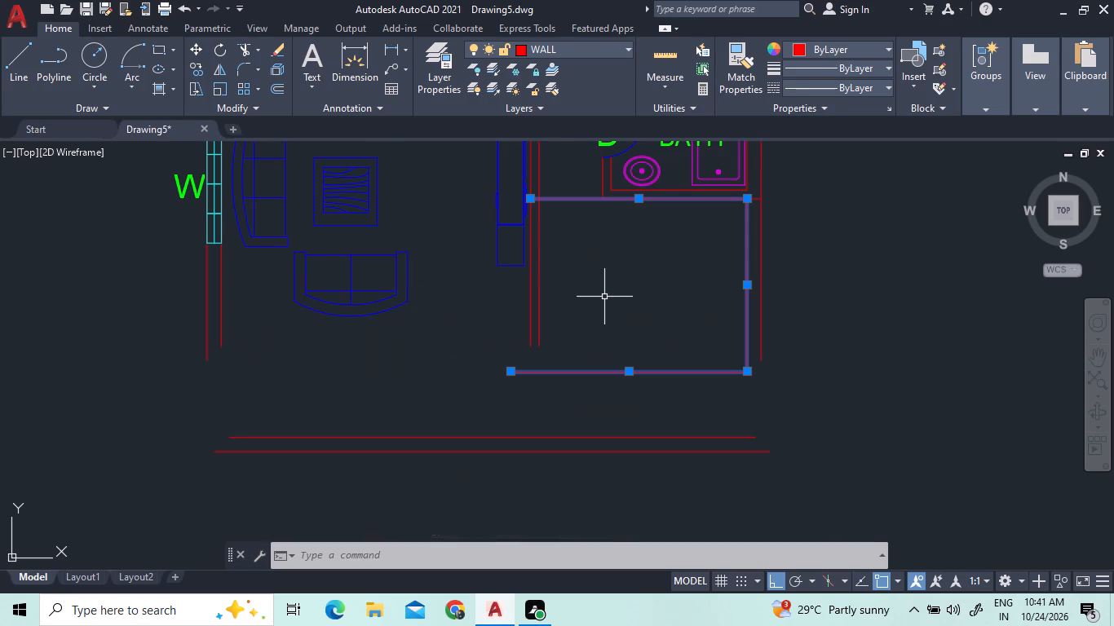
key("Escape")
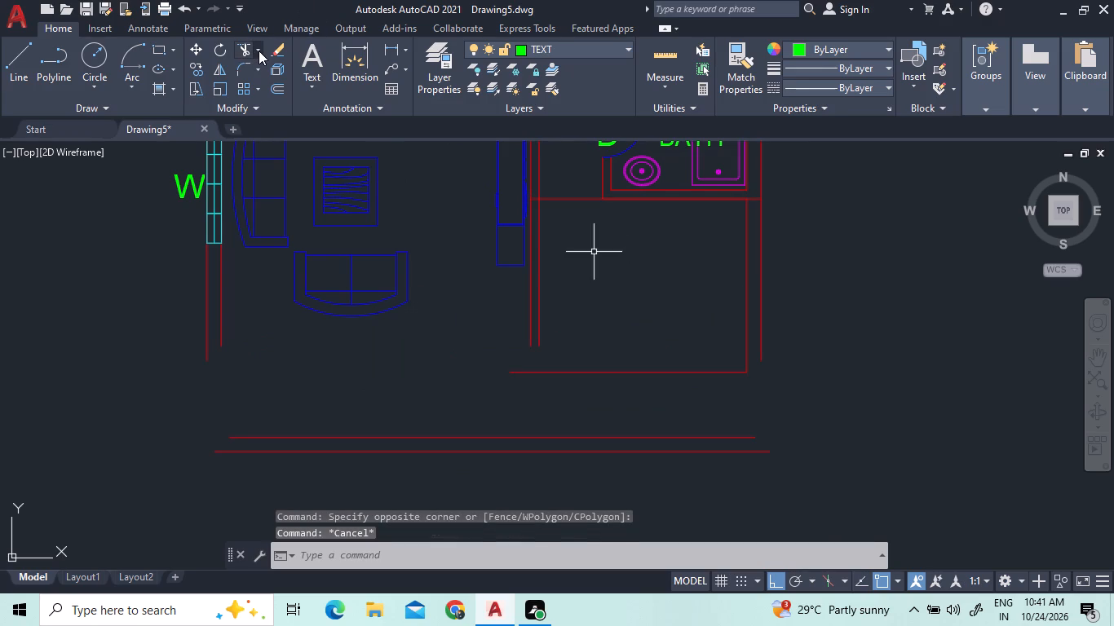
Extend both lines of the living room's east wall south to the new room's south line.
left_click(259, 51)
left_click(277, 108)
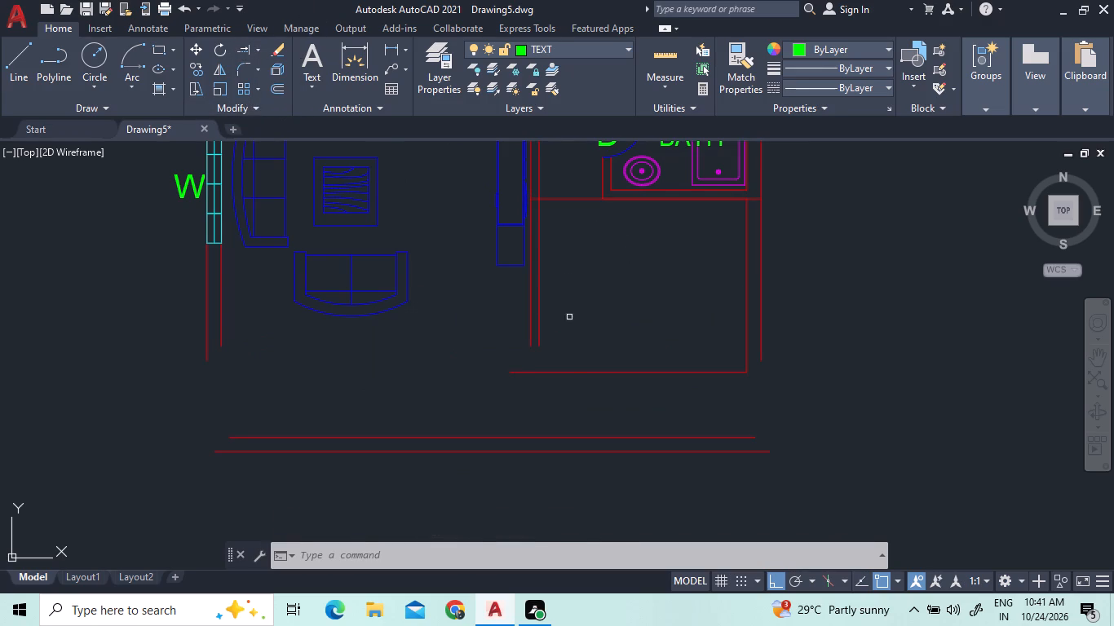
left_click(567, 303)
left_click(515, 304)
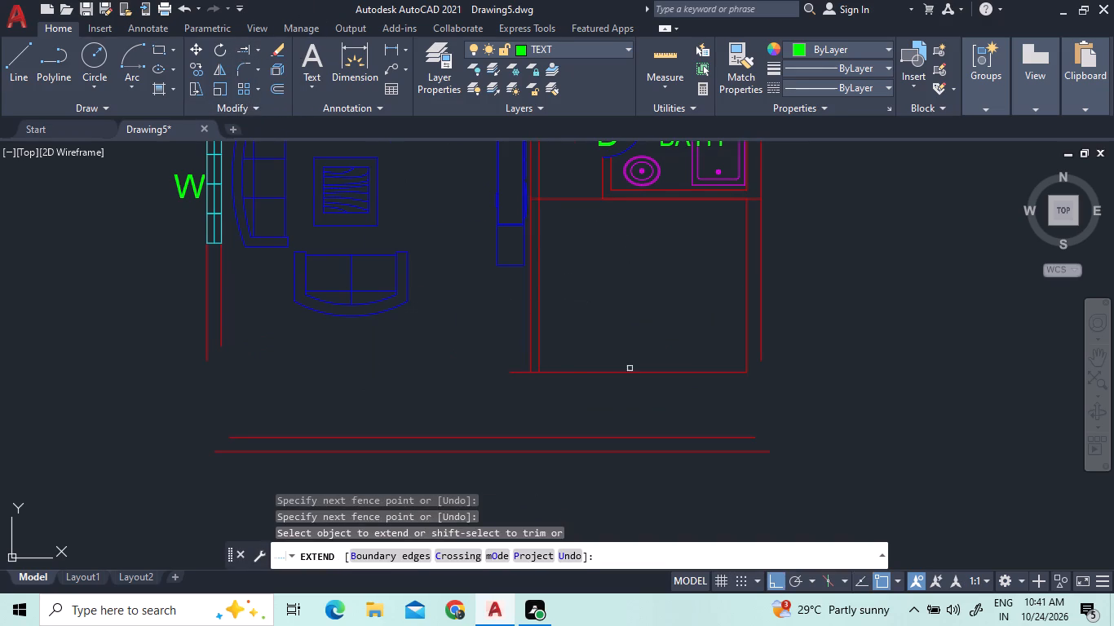
scroll(634, 390, "down", 1)
key("Escape")
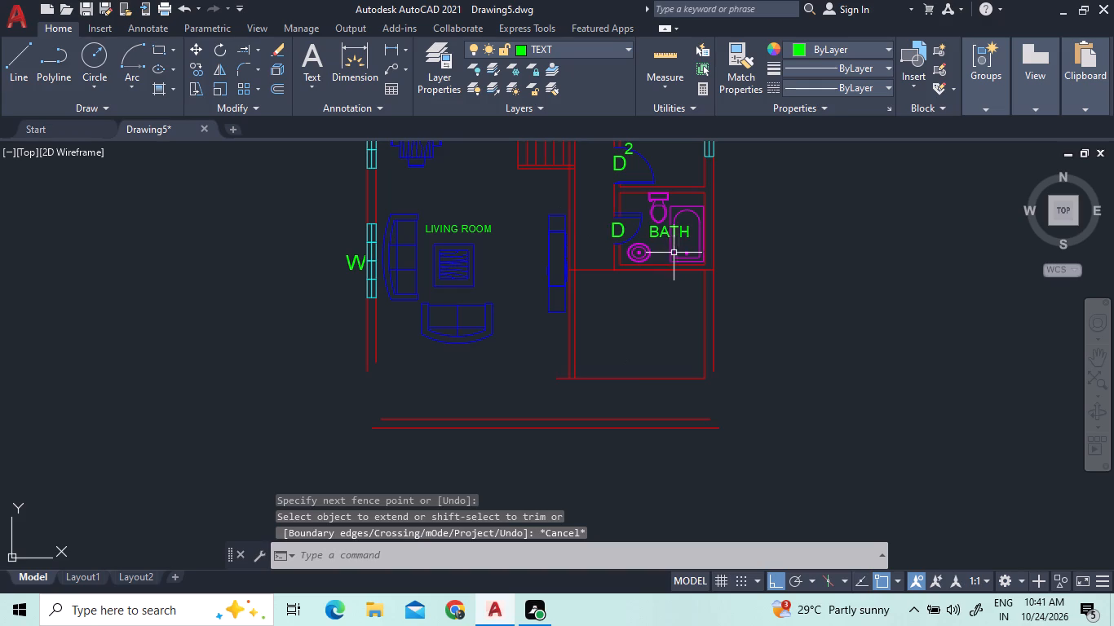
Offset the new room's south line 0.15 to the south.
scroll(692, 253, "up", 2)
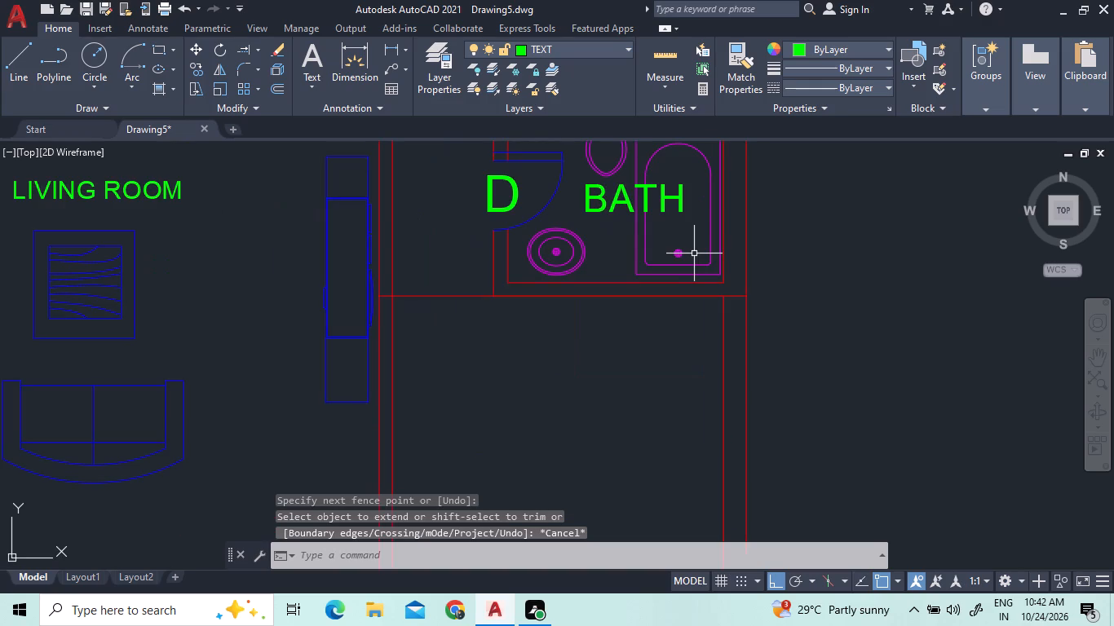
scroll(696, 253, "down", 1)
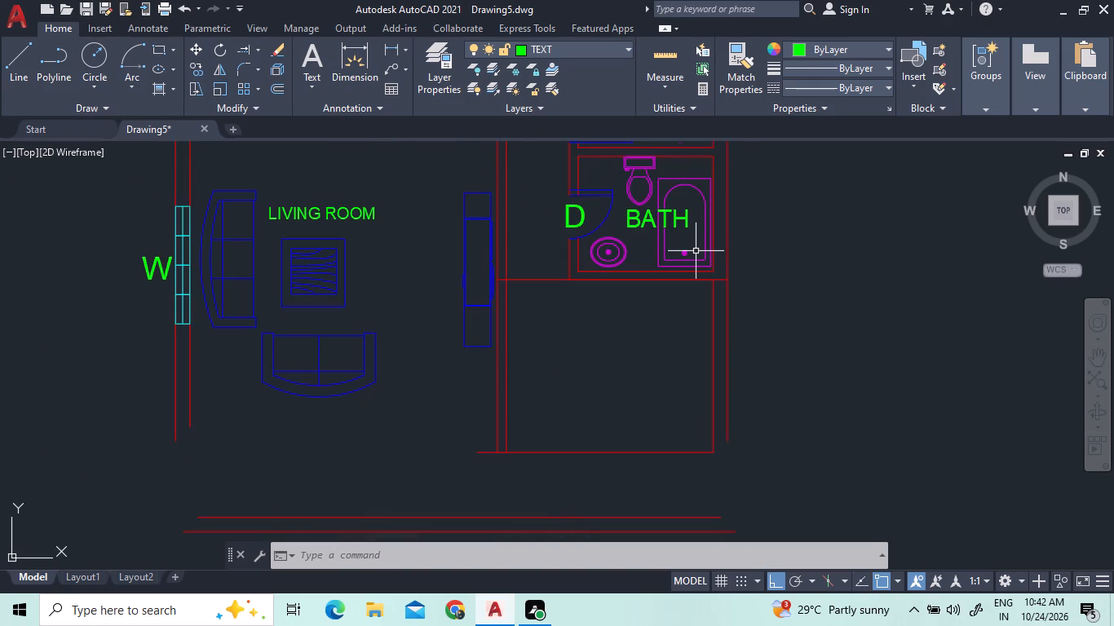
key("o")
key("Return")
key("0")
key("period")
key("1")
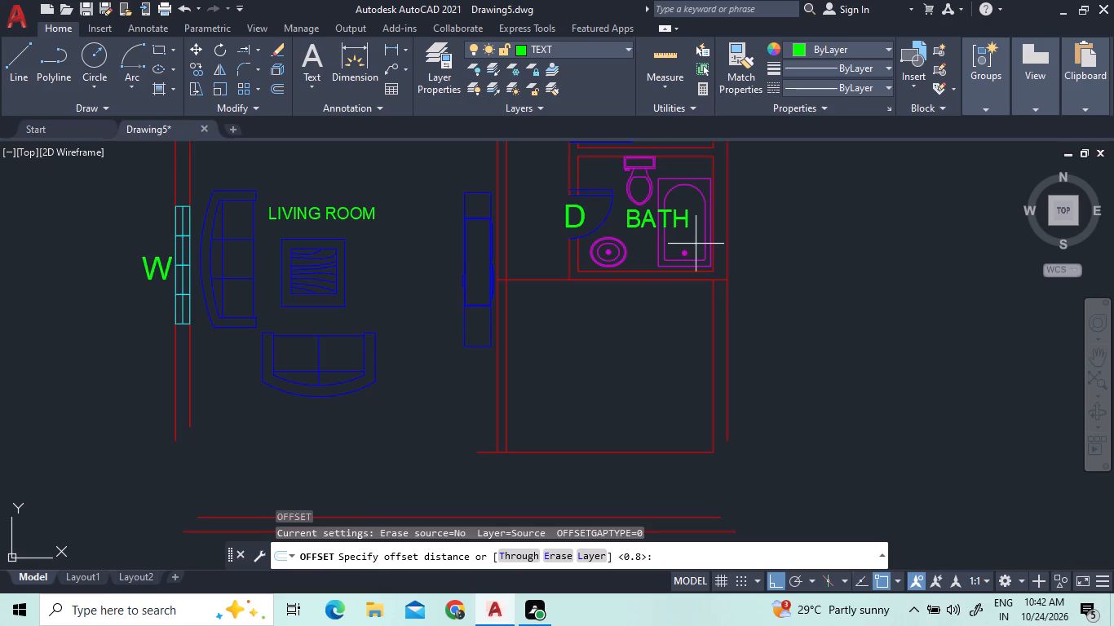
key("5")
key("Return")
key("3")
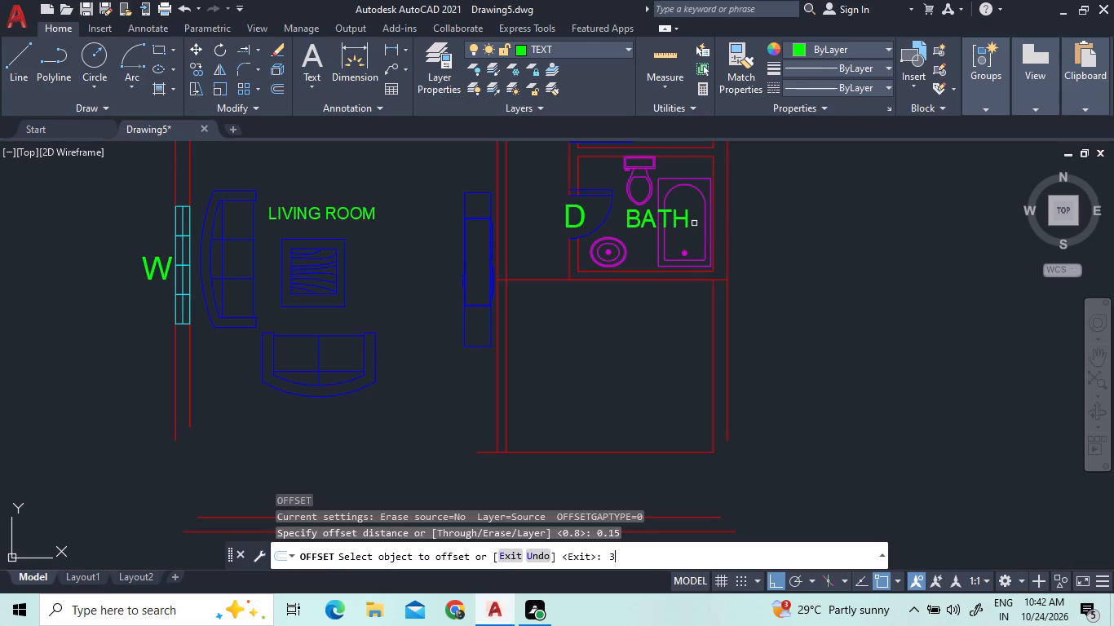
key("BackSpace")
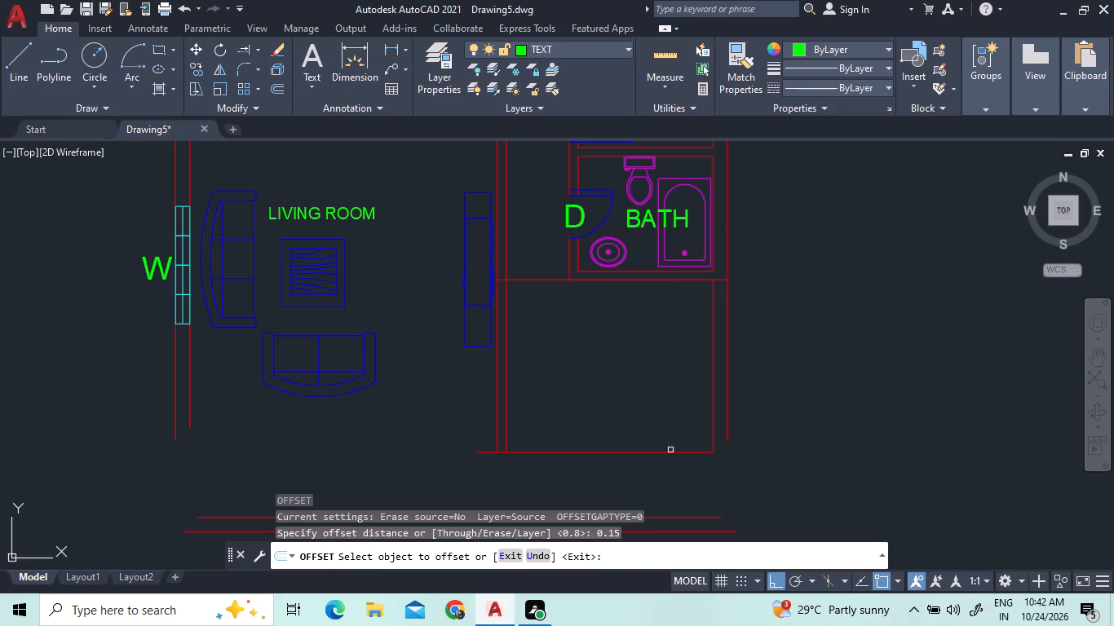
left_click(671, 452)
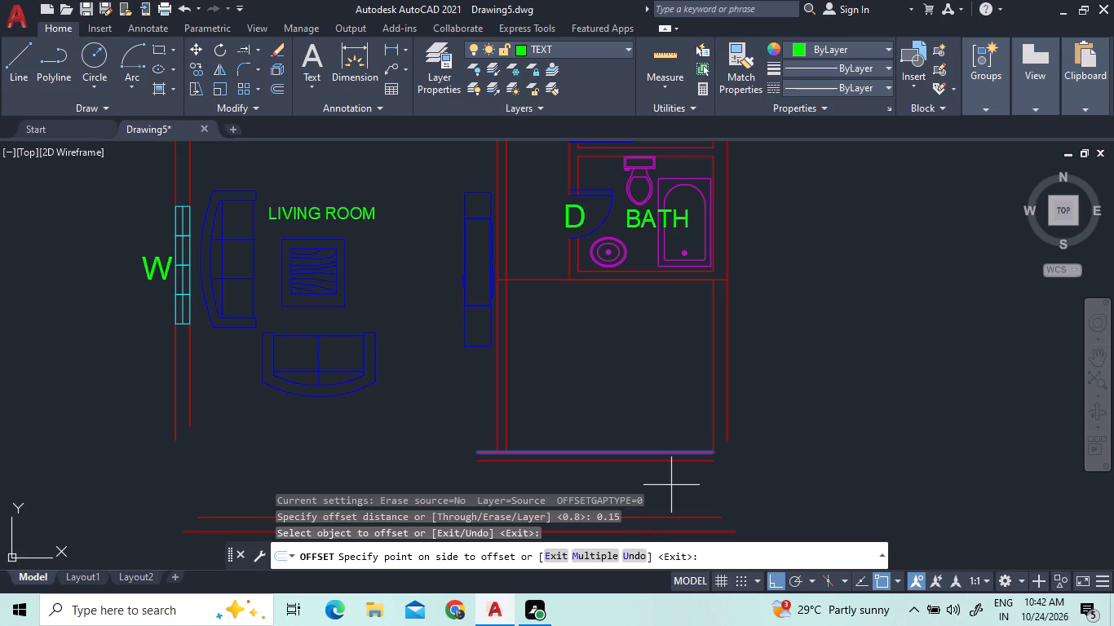
left_click(671, 485)
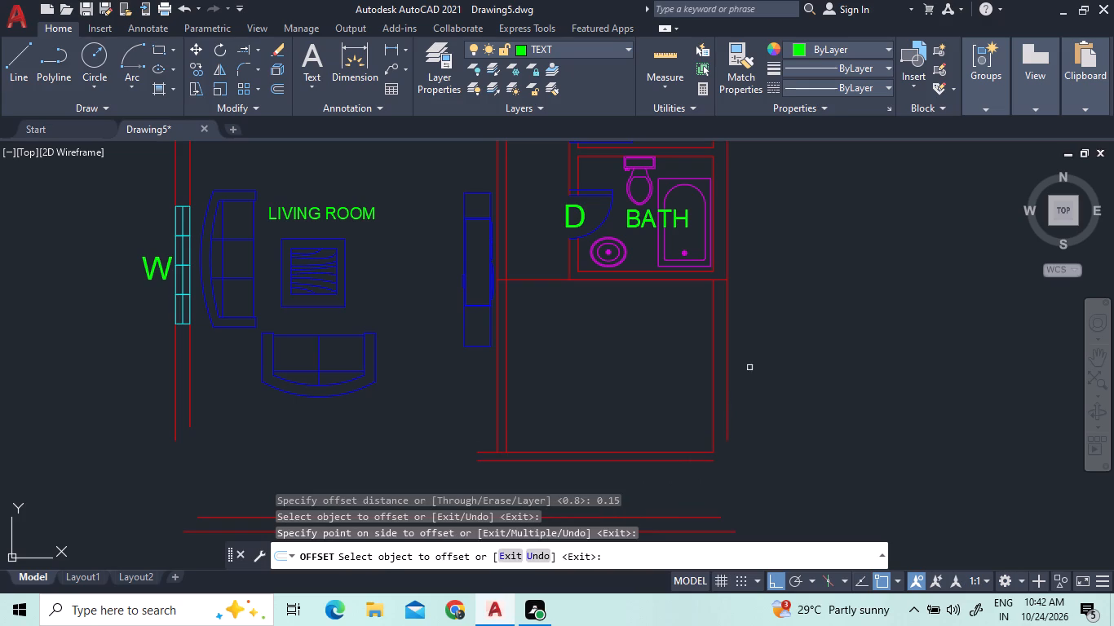
Extend the outer east wall line to the house's lower south wall line, and the offset south line east to that wall.
left_click(248, 54)
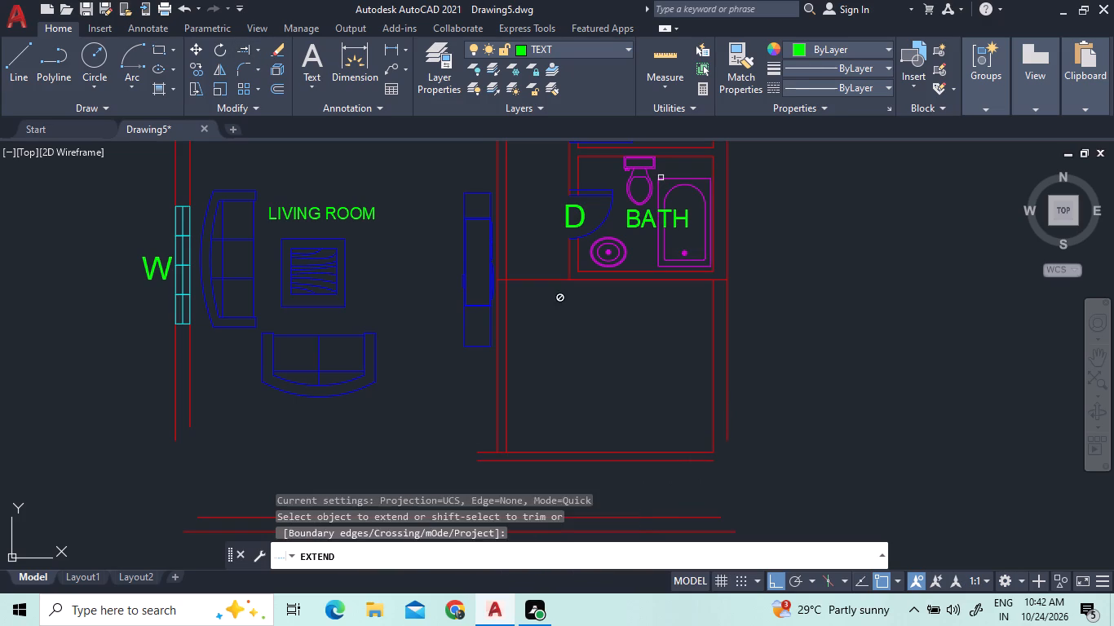
left_click(727, 403)
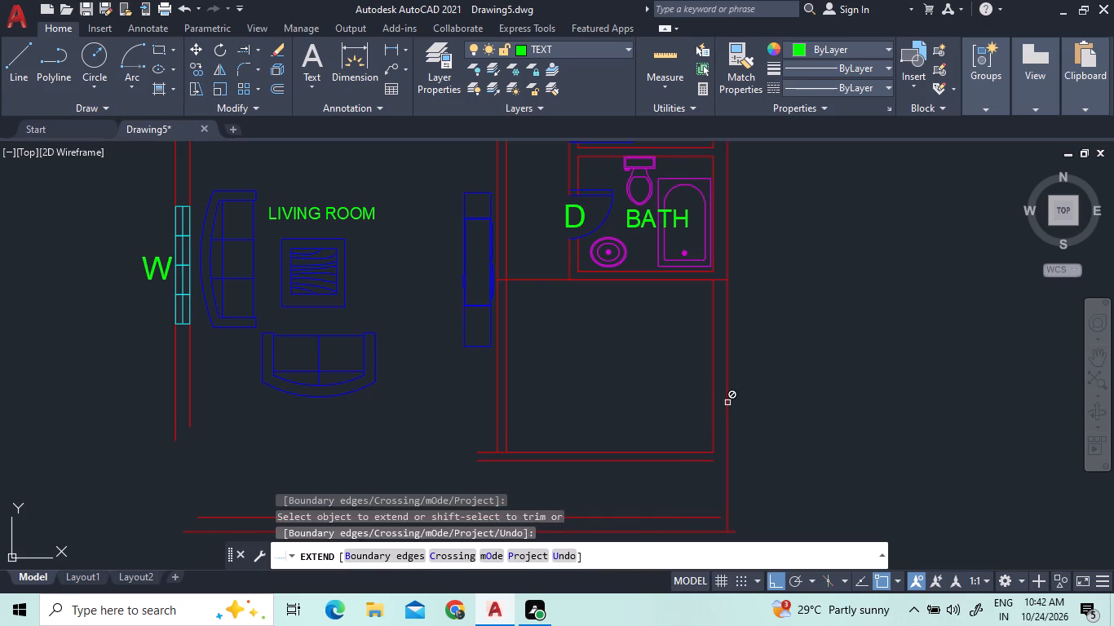
left_click(699, 460)
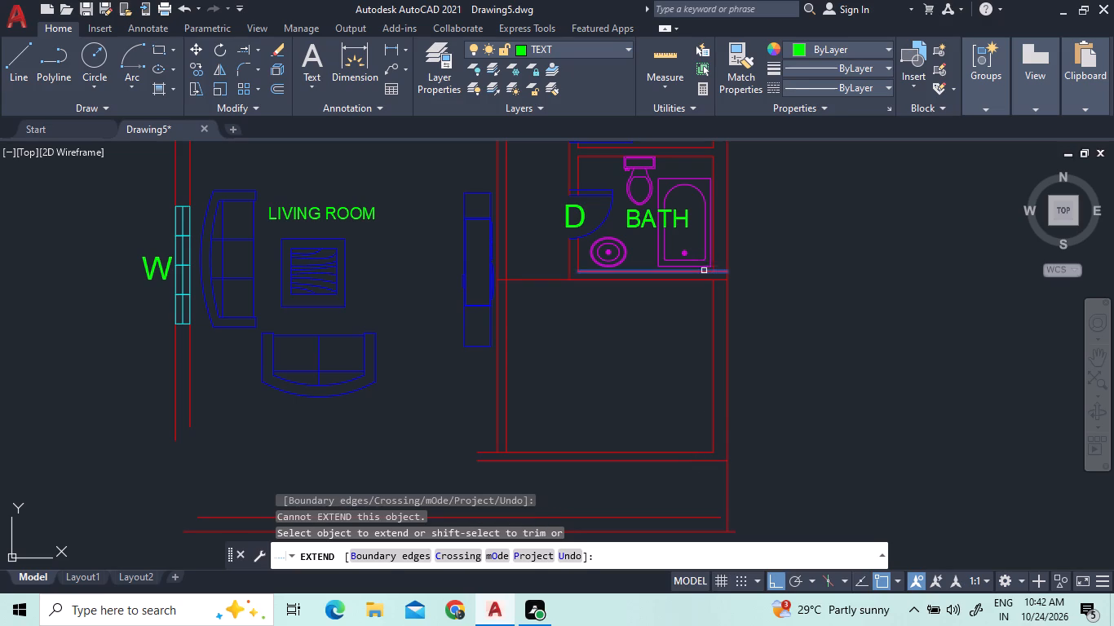
right_click(757, 279)
left_click(770, 289)
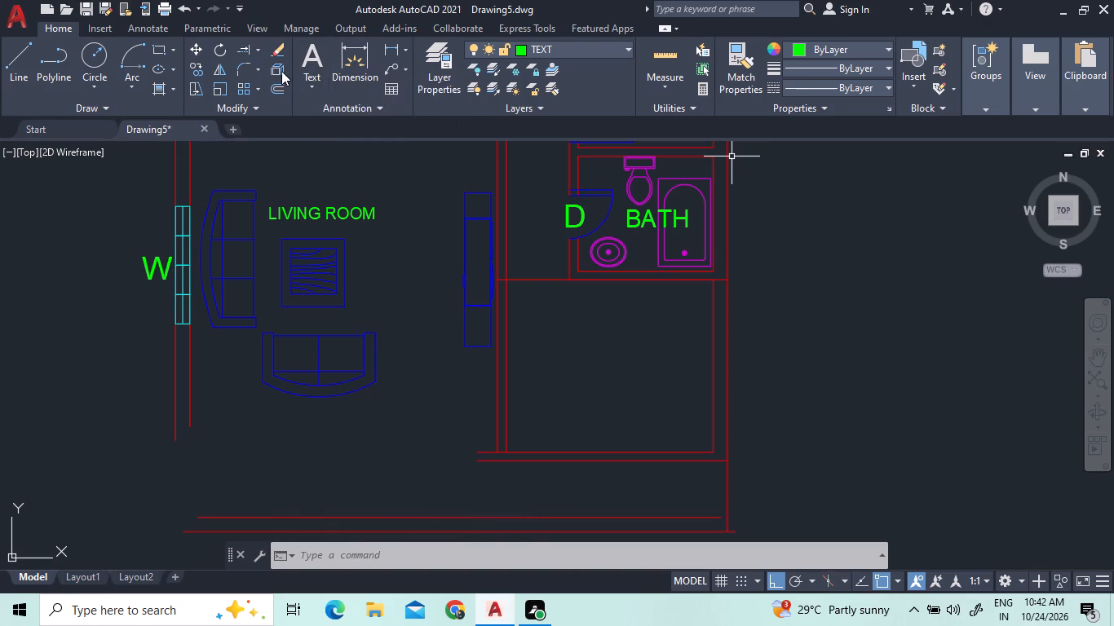
Extend the second bathroom's south wall line west to the outer line of the living room's east wall.
left_click(243, 52)
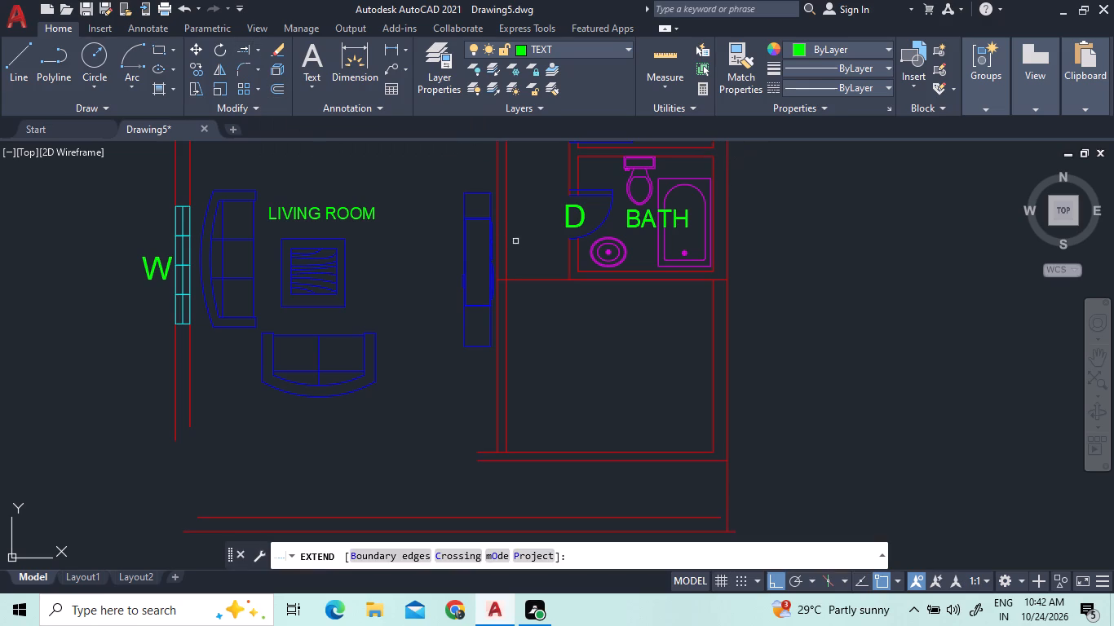
left_click(585, 269)
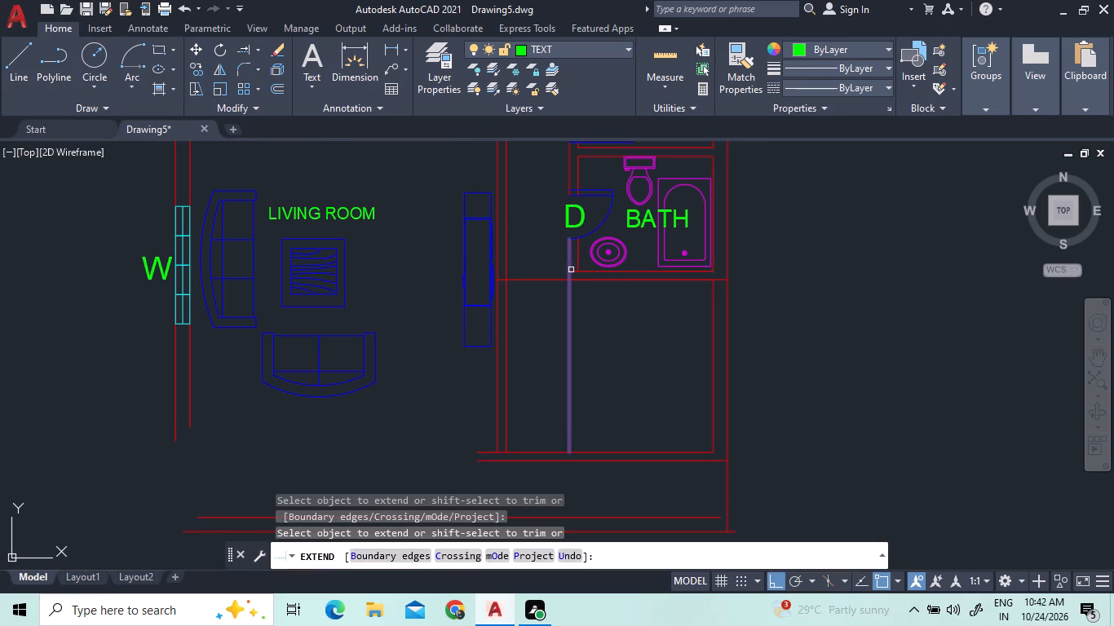
left_click(583, 271)
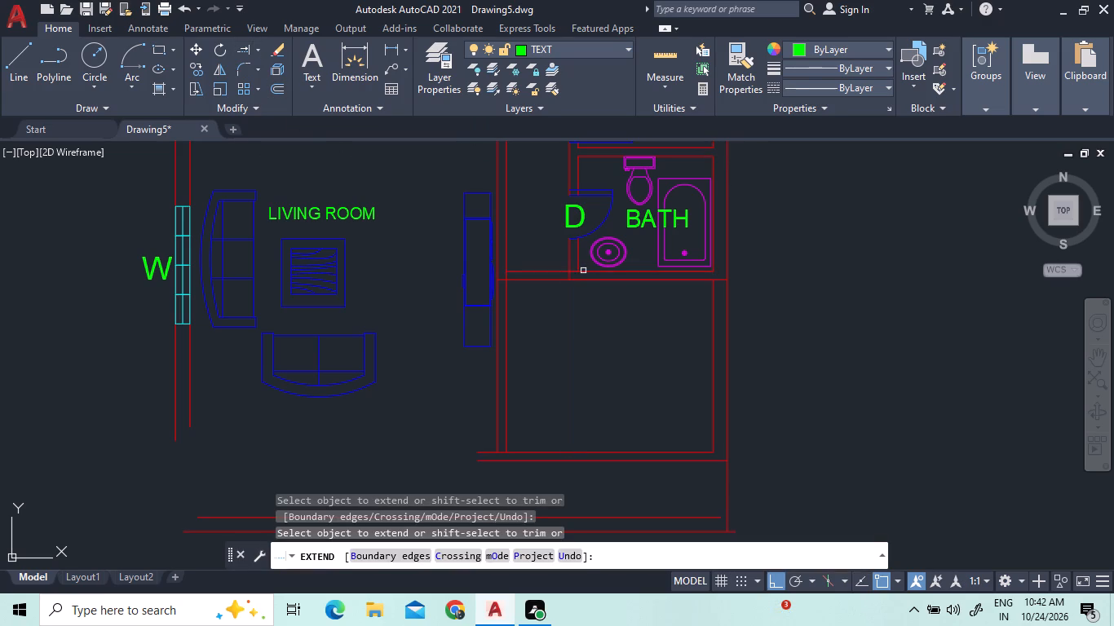
right_click(572, 293)
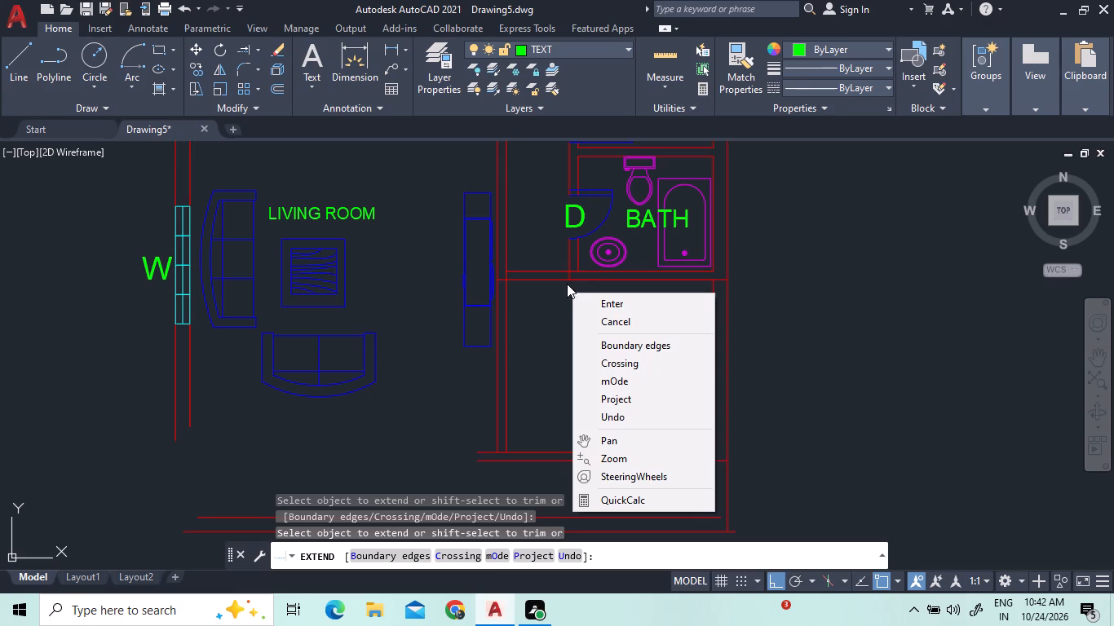
left_click(546, 252)
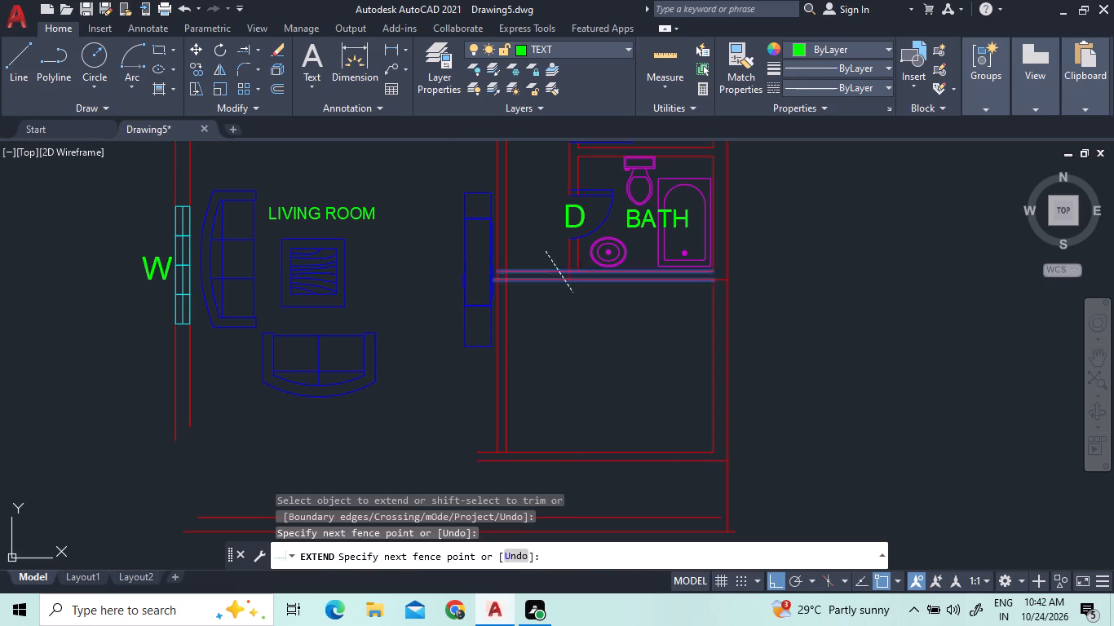
right_click(538, 248)
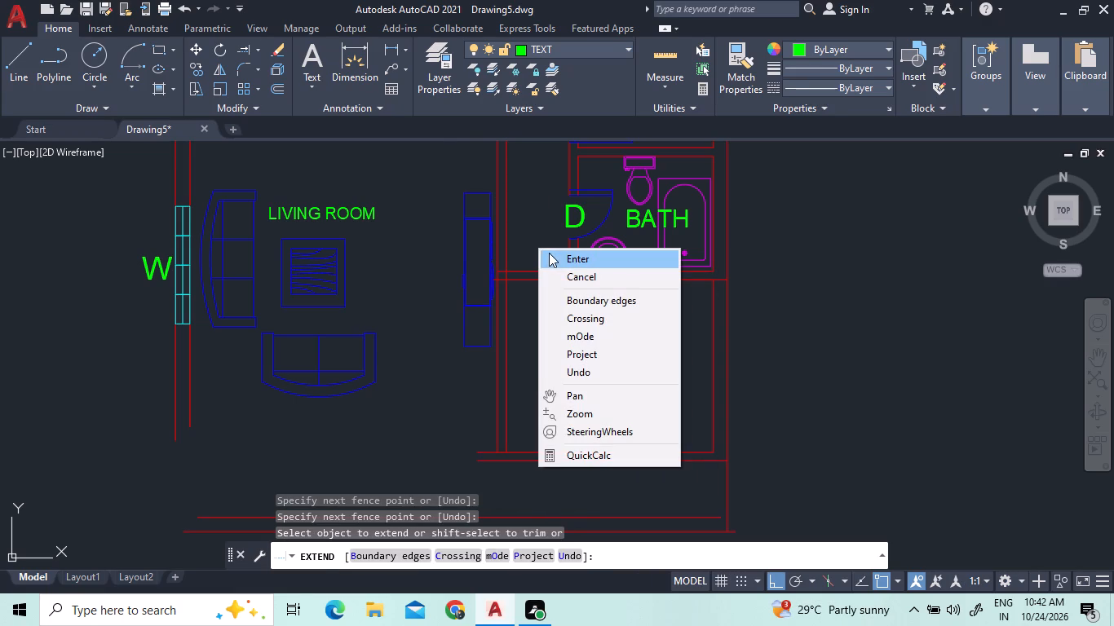
left_click(550, 255)
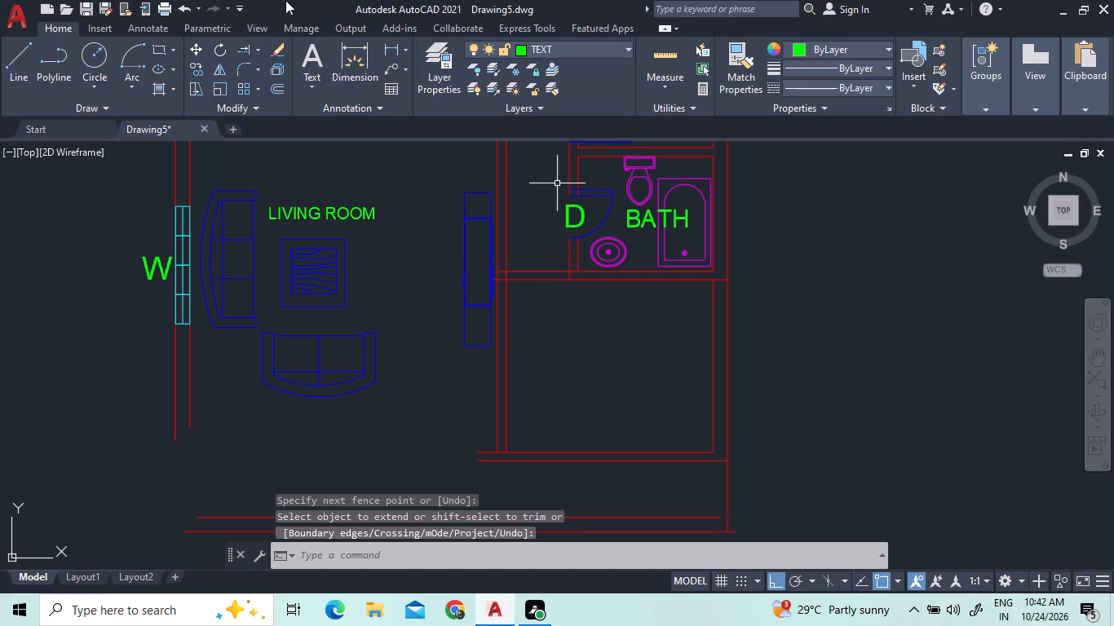
Trim the new room's north line inside the outer east wall and the line pieces crossing the foot of the bathroom's west wall.
left_click(258, 42)
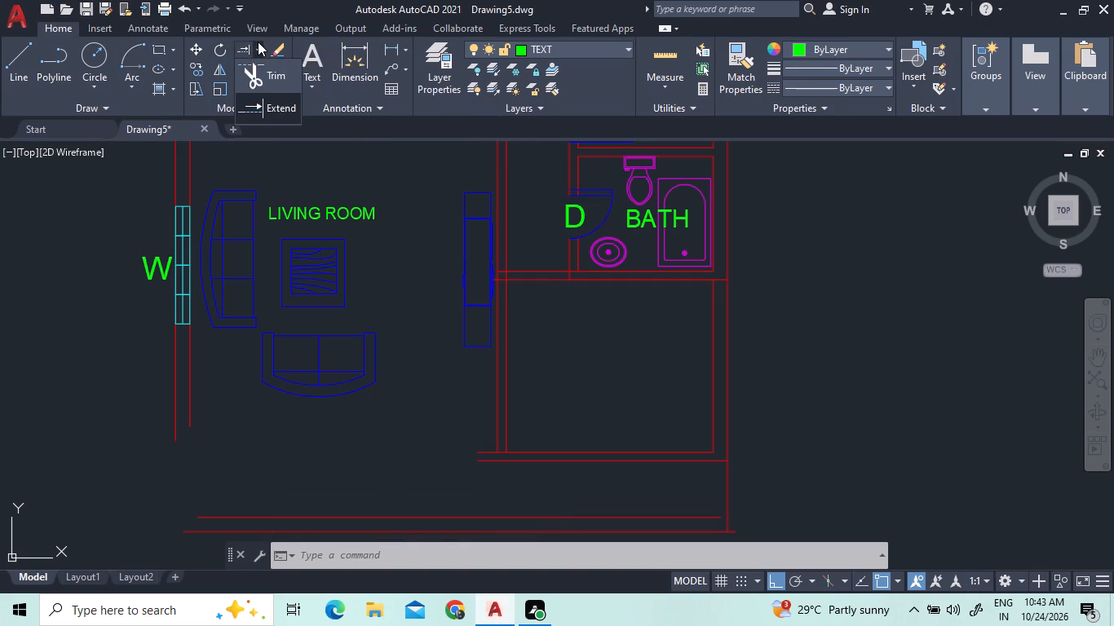
left_click(263, 68)
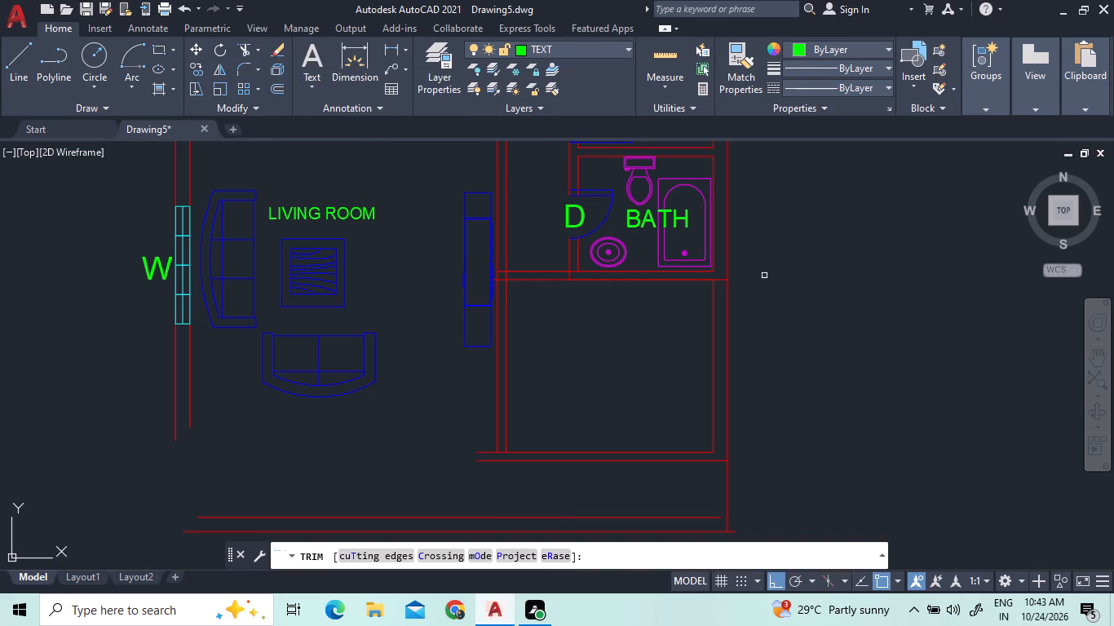
left_click(719, 280)
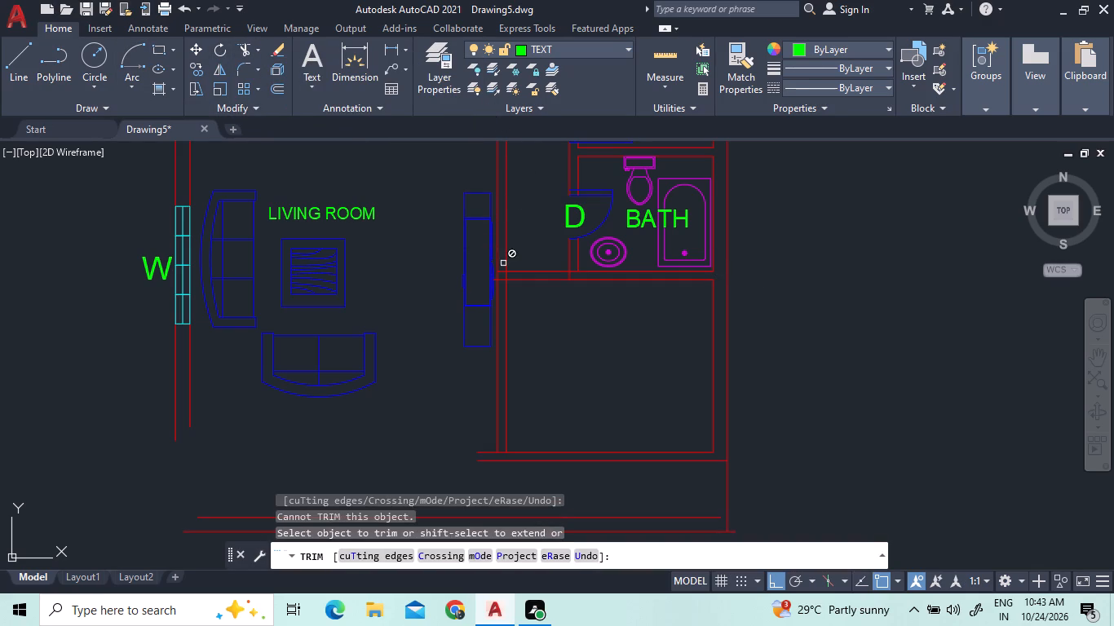
left_click(568, 275)
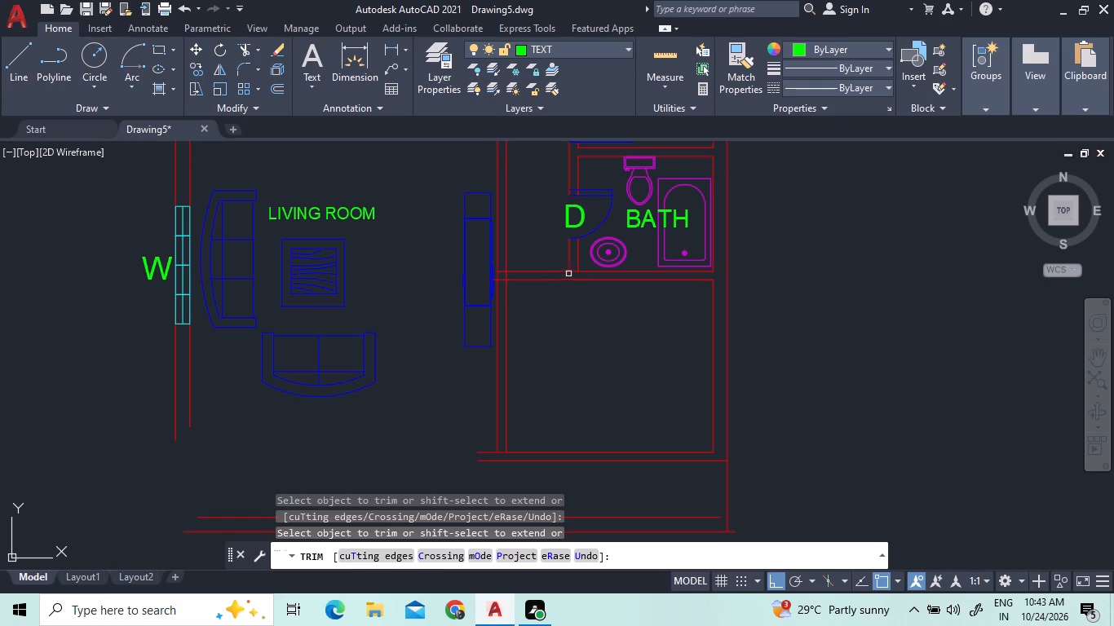
left_click(575, 271)
Trim the crossing line pieces where the new room's north wall meets the living room's east wall, including the westward overhang.
scroll(502, 276, "up", 4)
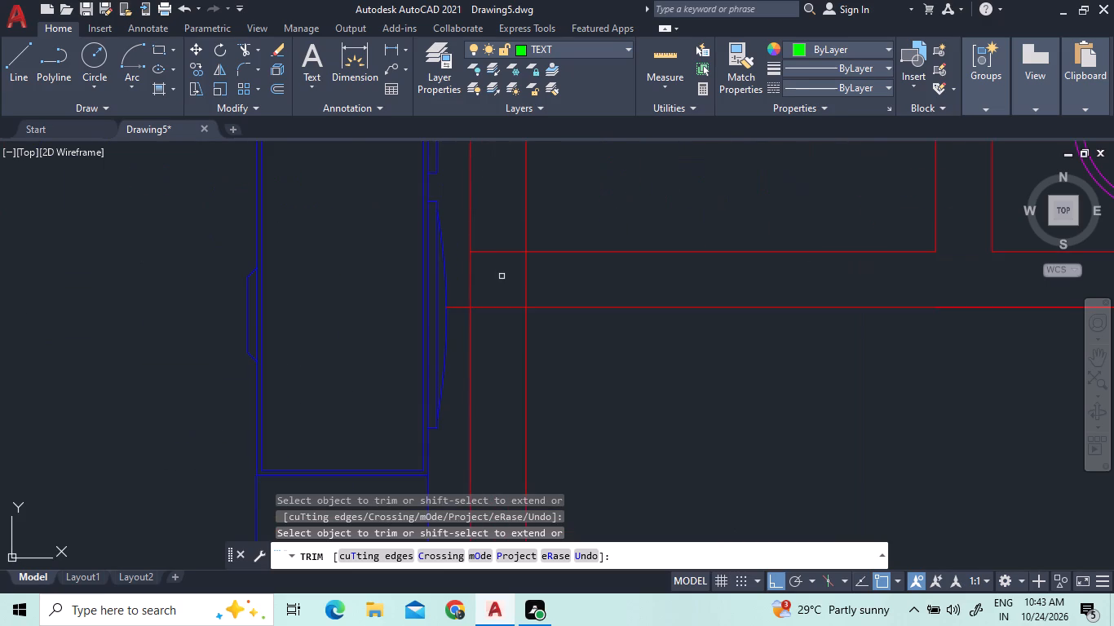
left_click(524, 284)
left_click(513, 311)
left_click(503, 297)
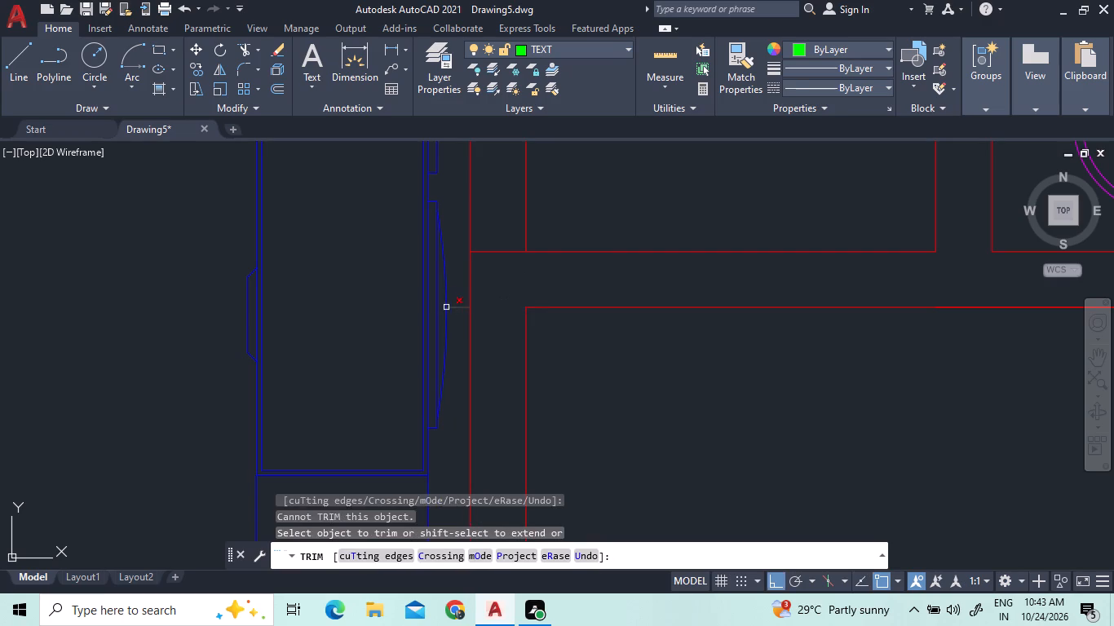
left_click(458, 307)
Trim the new room's inner south line back to the room's southwest inside corner.
scroll(448, 311, "down", 2)
scroll(560, 228, "down", 2)
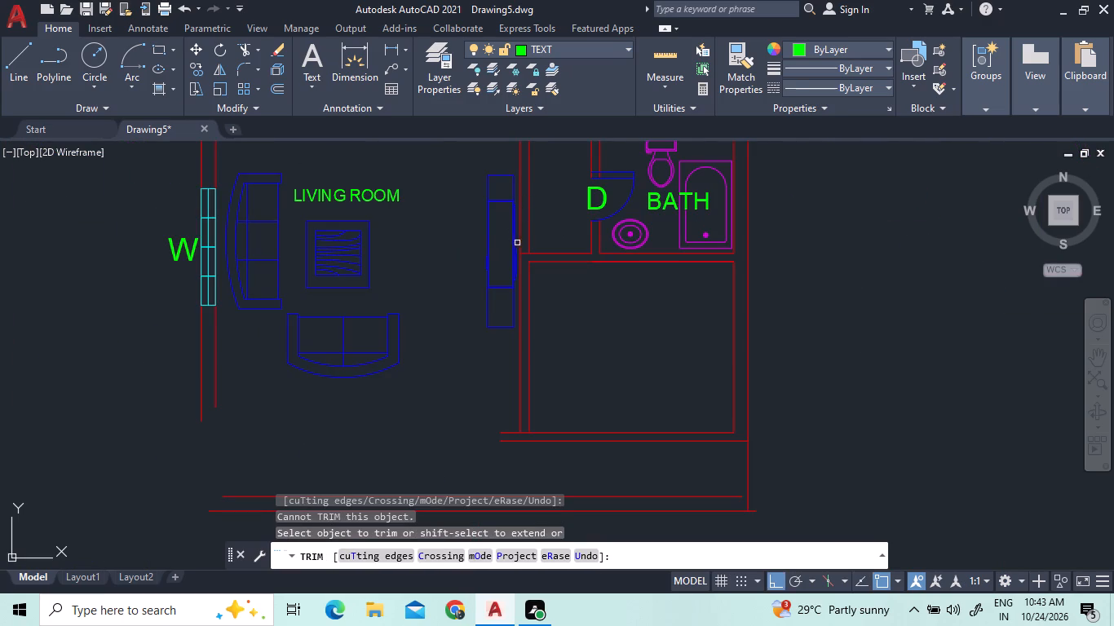
left_click(510, 433)
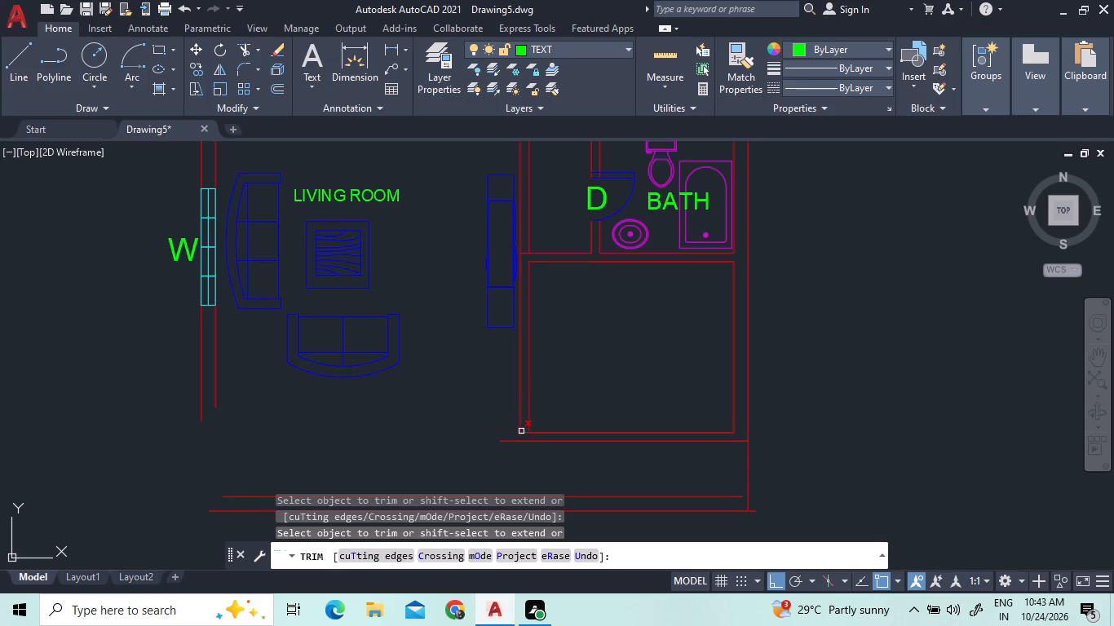
left_click(525, 431)
right_click(546, 386)
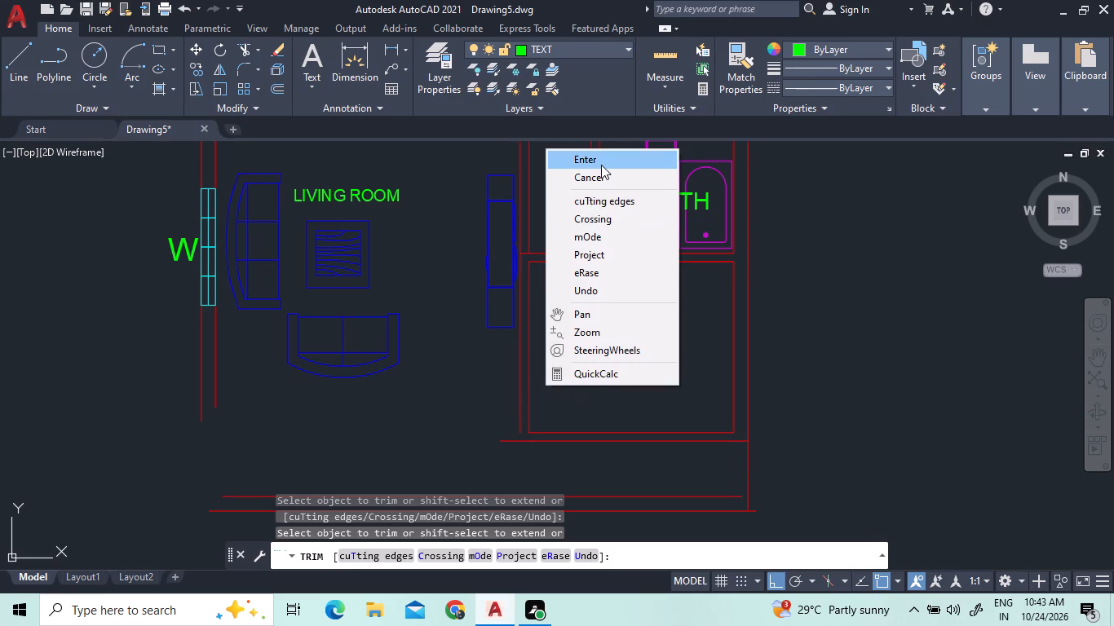
left_click(601, 161)
Extend the west line of the living room's east wall south to the offset outer south wall line.
left_click(253, 49)
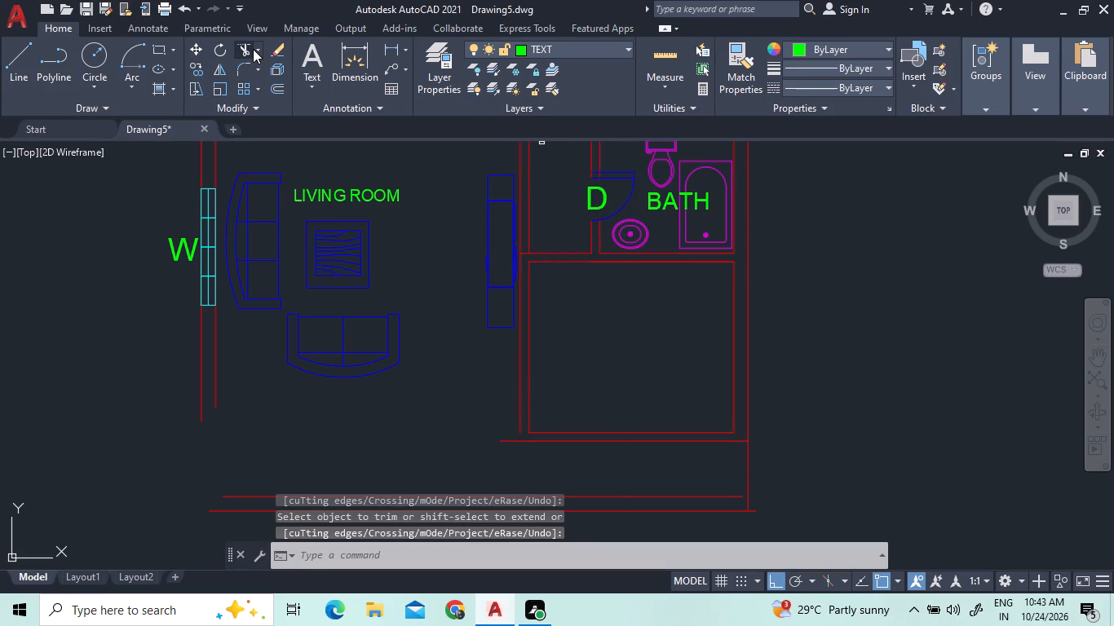
left_click(258, 51)
left_click(265, 95)
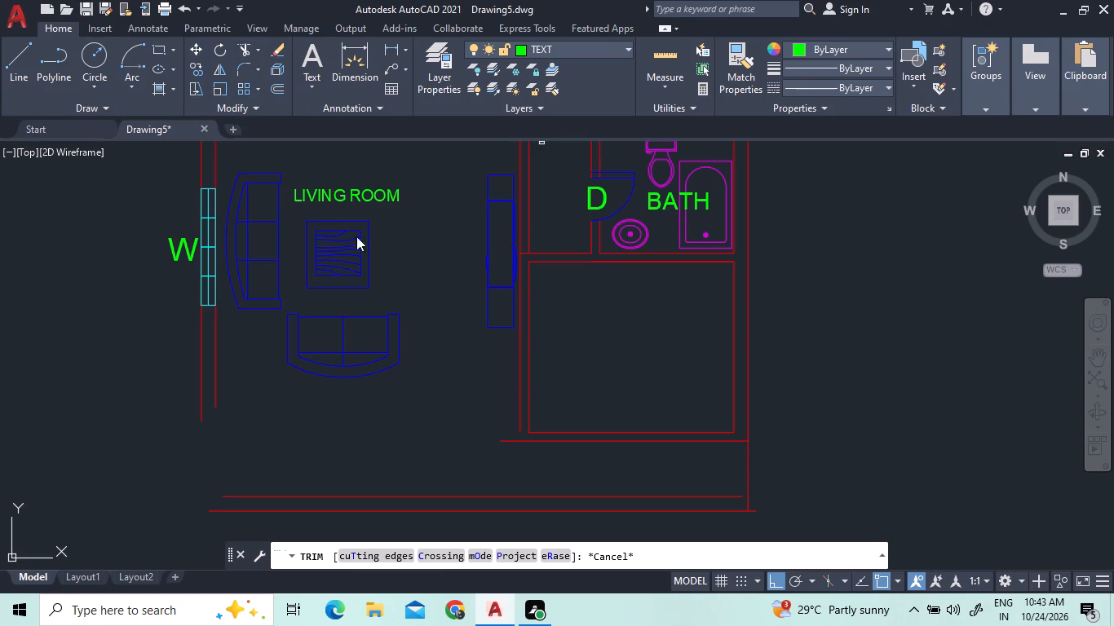
left_click(522, 413)
right_click(543, 384)
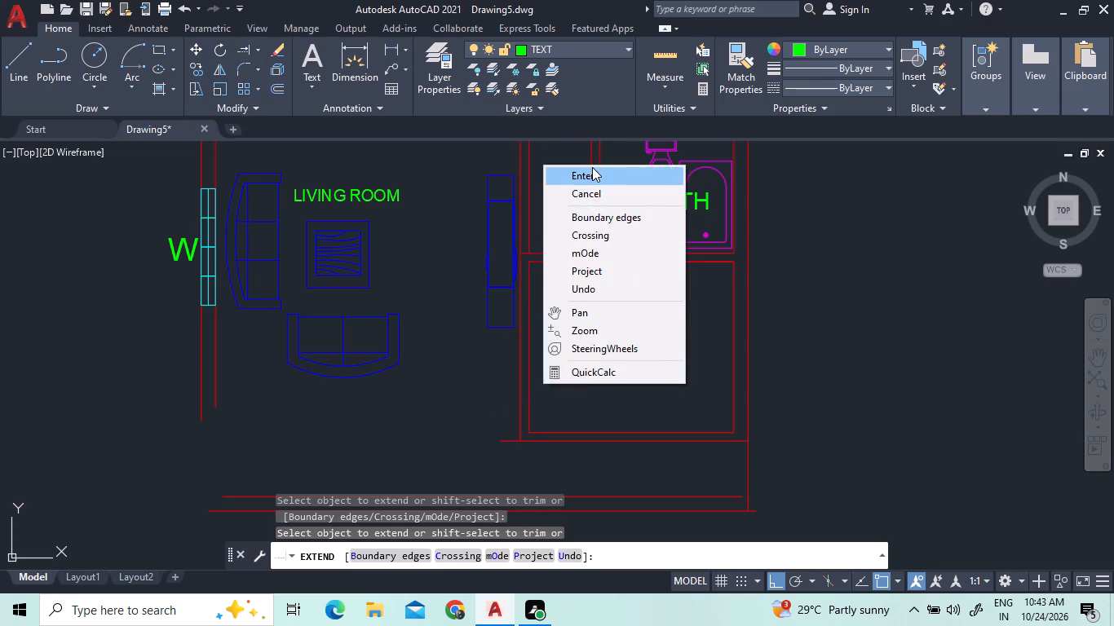
left_click(592, 167)
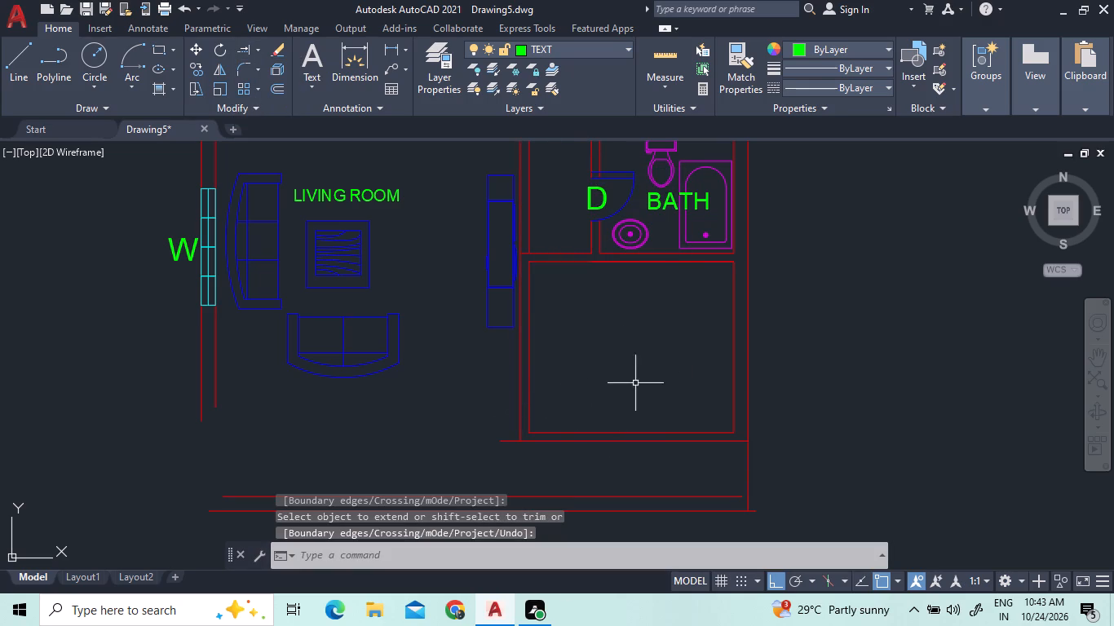
On the DOOR layer, draw a line across the thickness of the new room's north wall at its northwest inside corner.
scroll(550, 205, "up", 1)
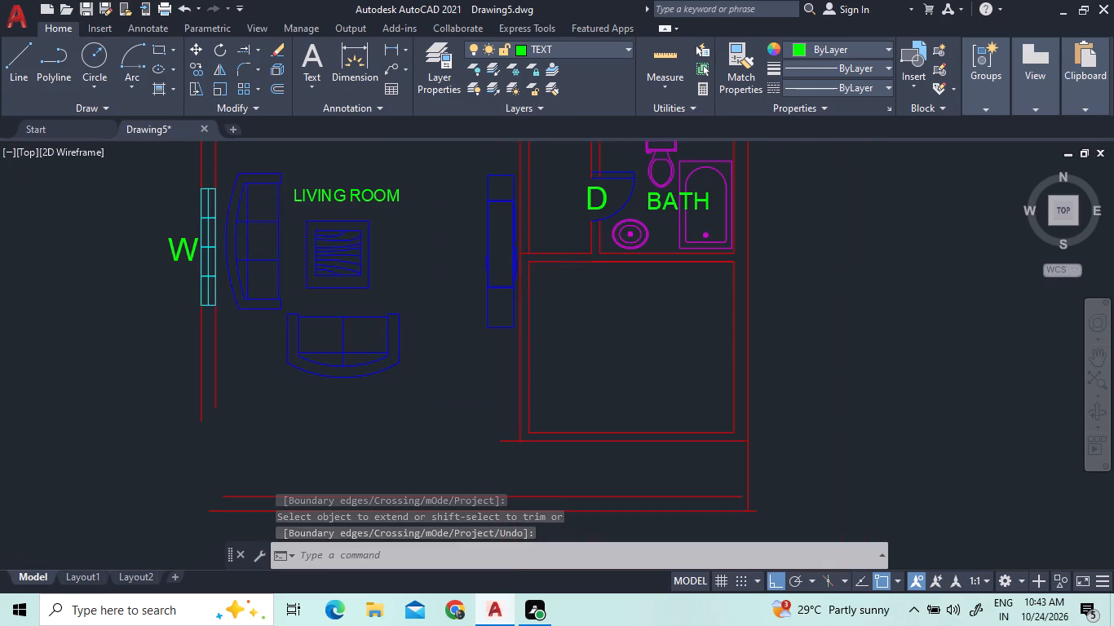
scroll(550, 205, "up", 1)
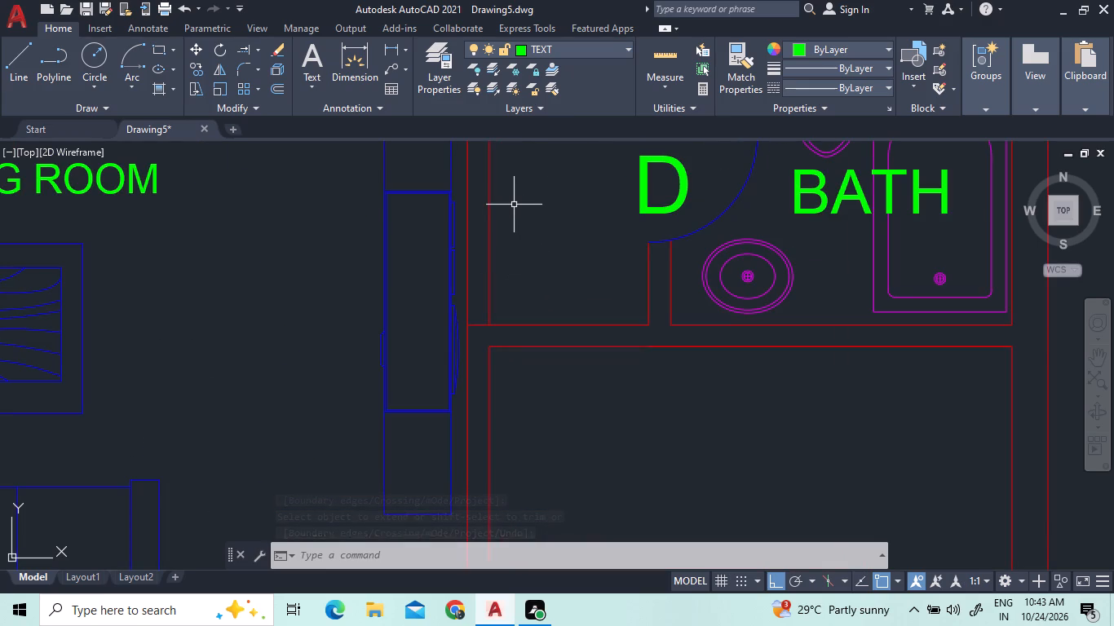
left_click(604, 52)
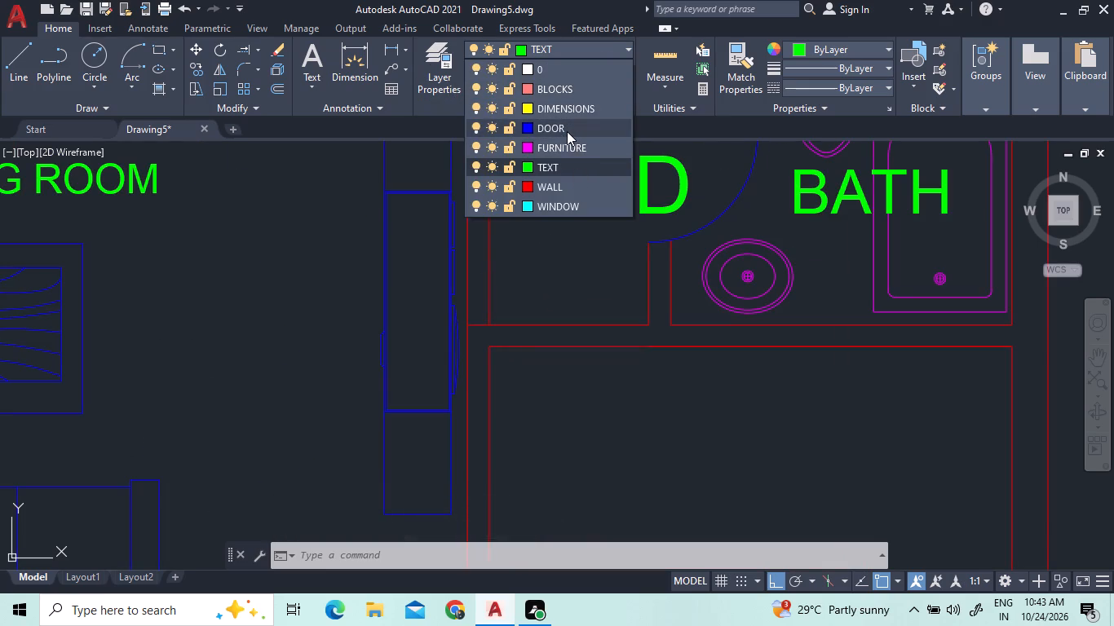
left_click(567, 131)
left_click(25, 72)
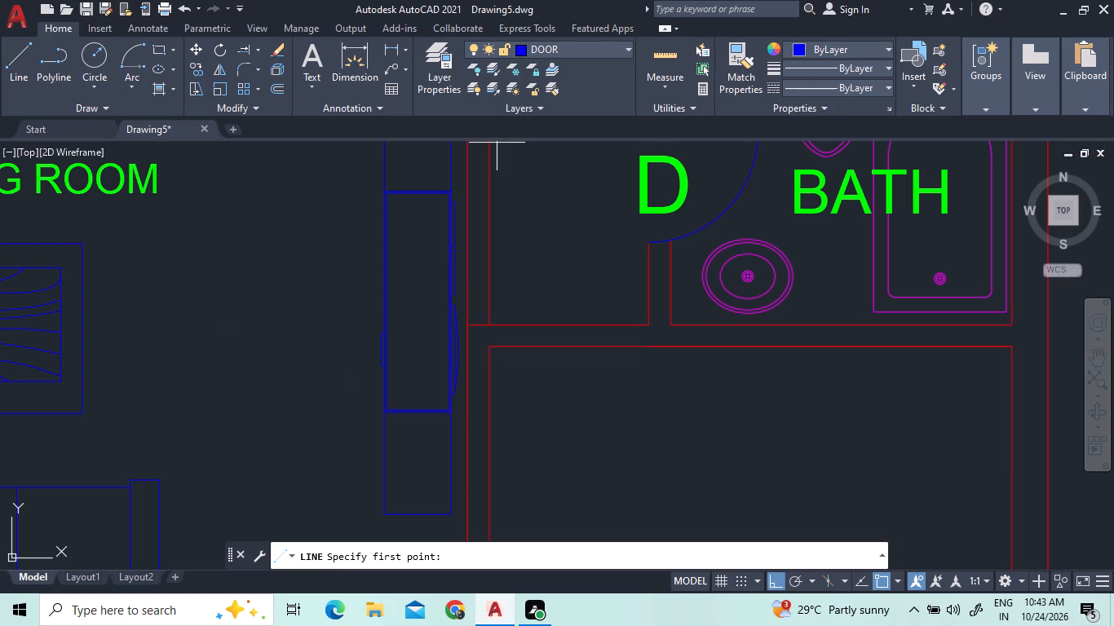
left_click(491, 324)
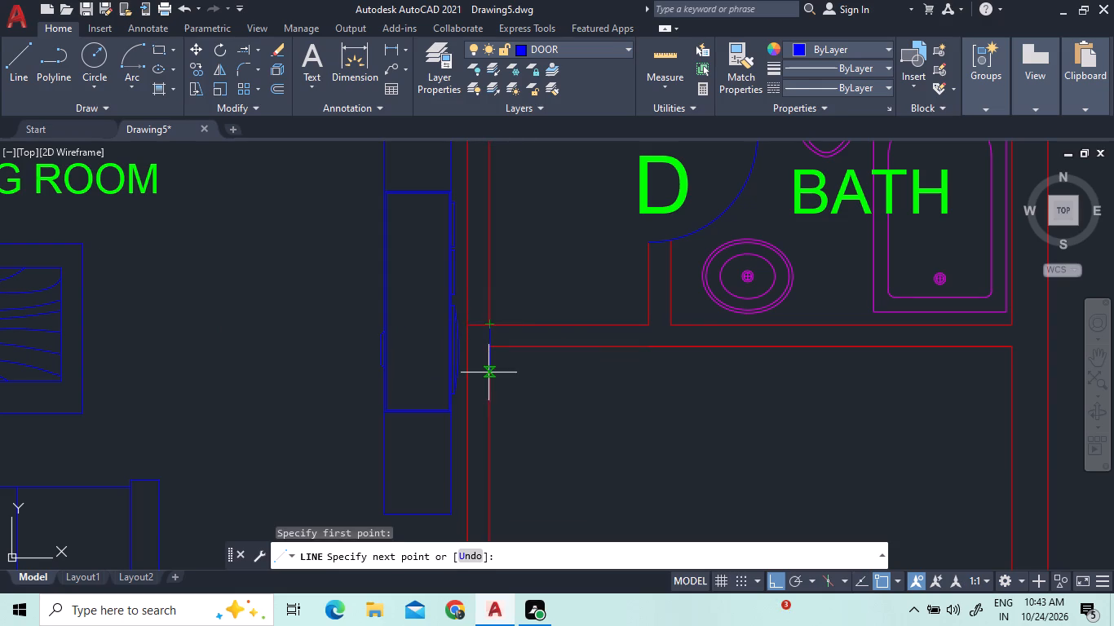
scroll(488, 376, "up", 2)
left_click(493, 307)
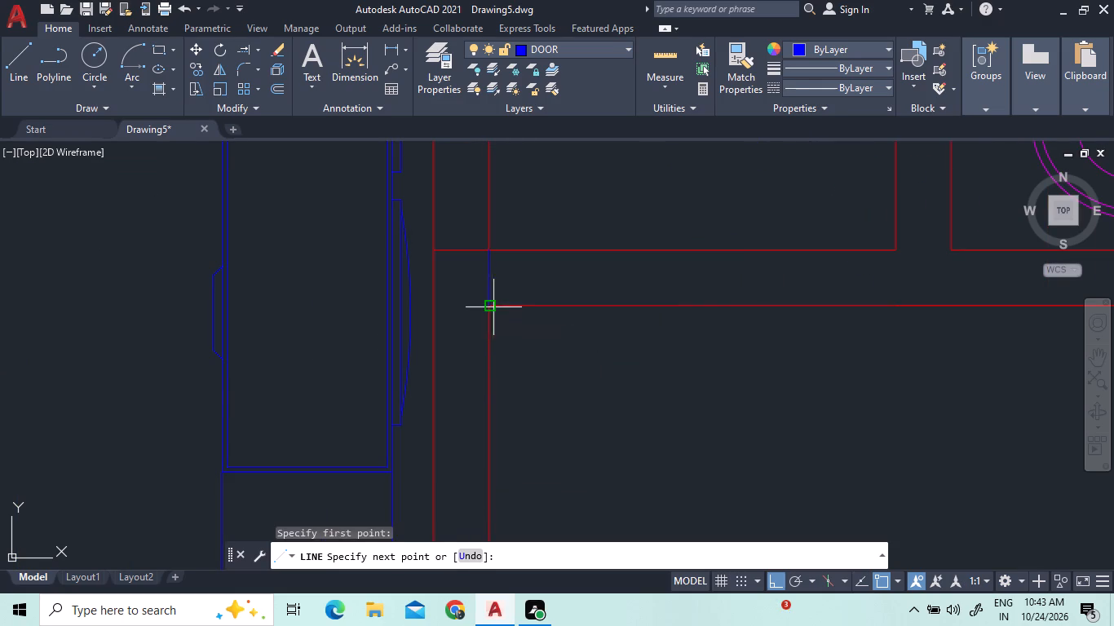
right_click(511, 282)
left_click(533, 285)
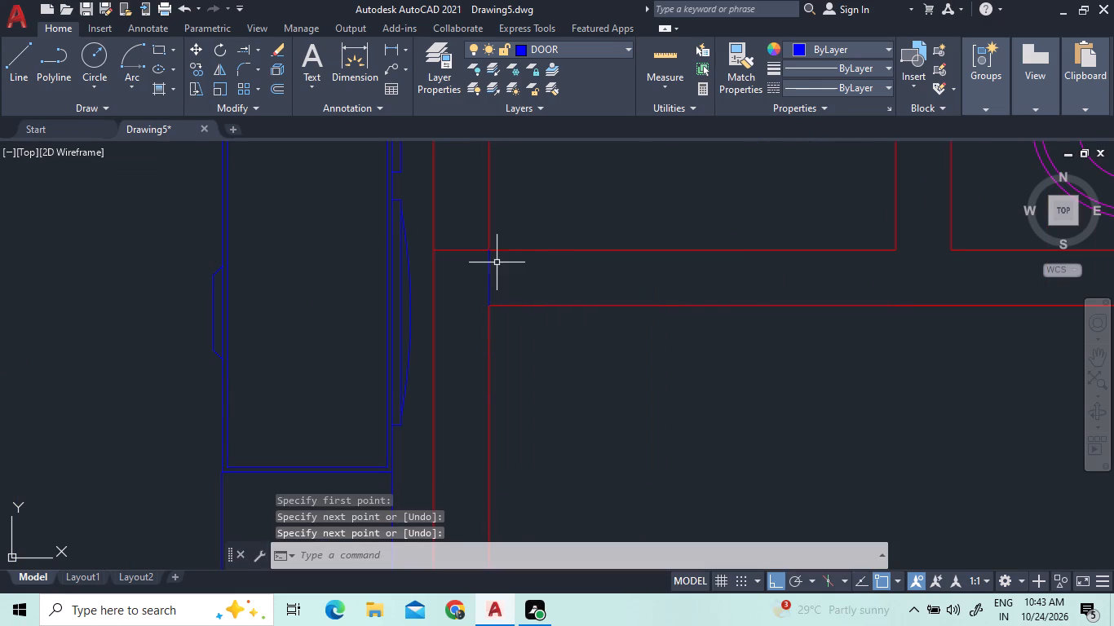
Offset the new door line 0.1 to the east.
left_click(278, 81)
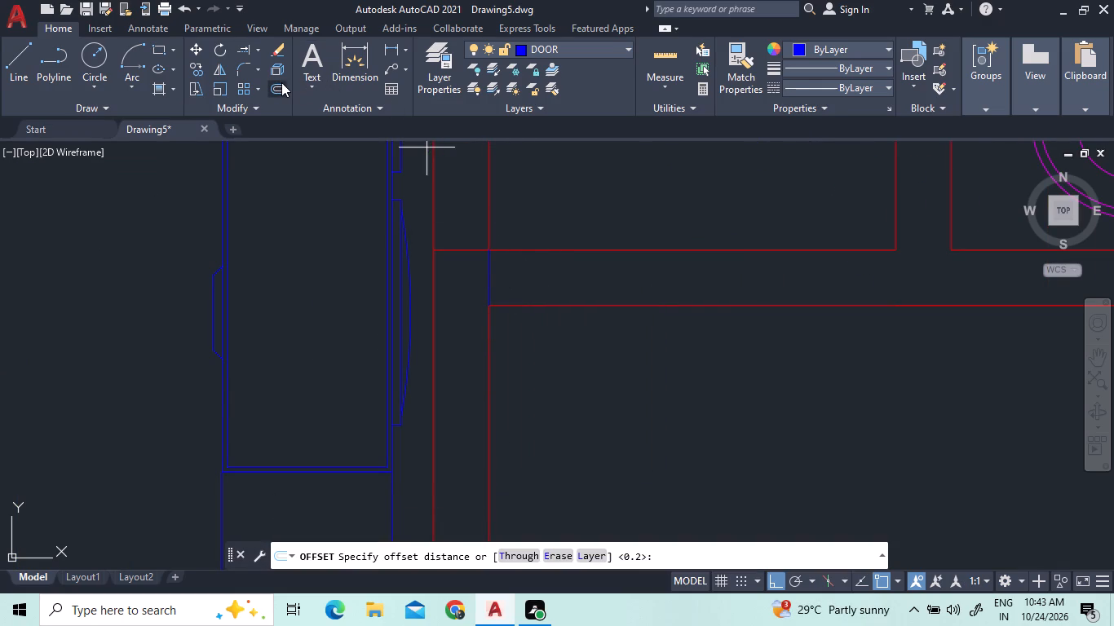
type("0.1")
key("Return")
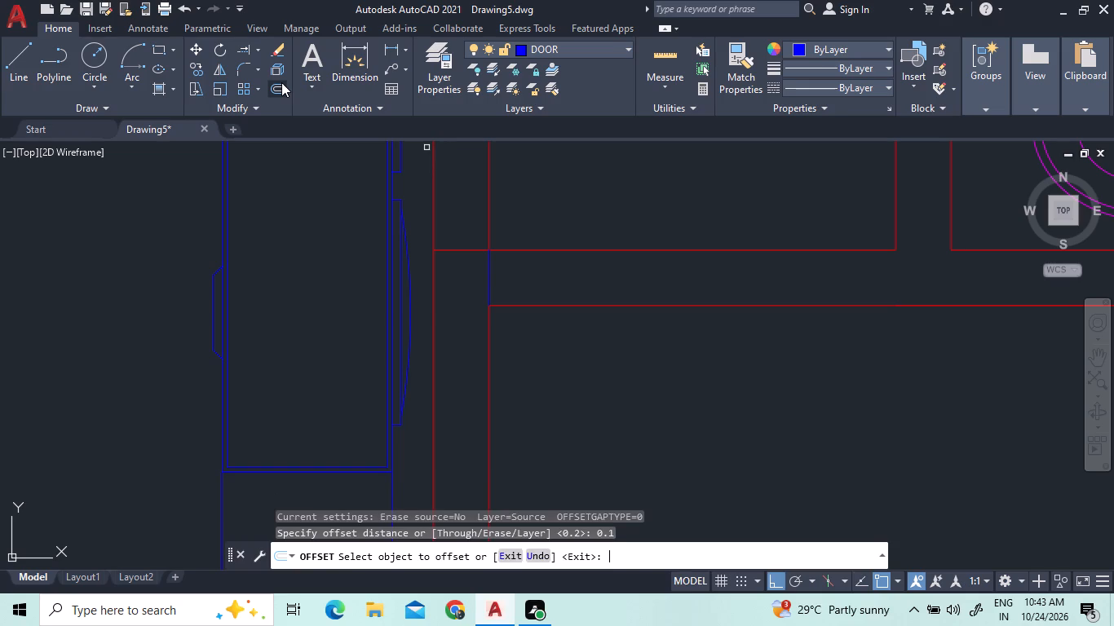
left_click(490, 277)
left_click(504, 278)
scroll(554, 326, "down", 2)
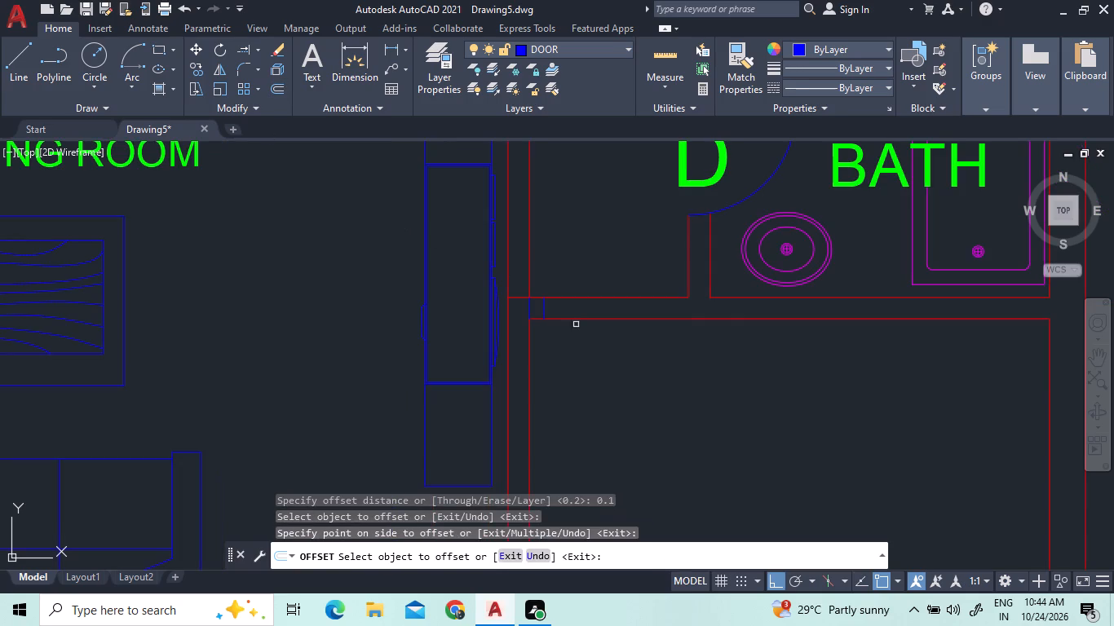
right_click(600, 249)
left_click(612, 265)
Offset the second door line in the room's north wall 1.0 to the east.
middle_click_drag(620, 267, 511, 272)
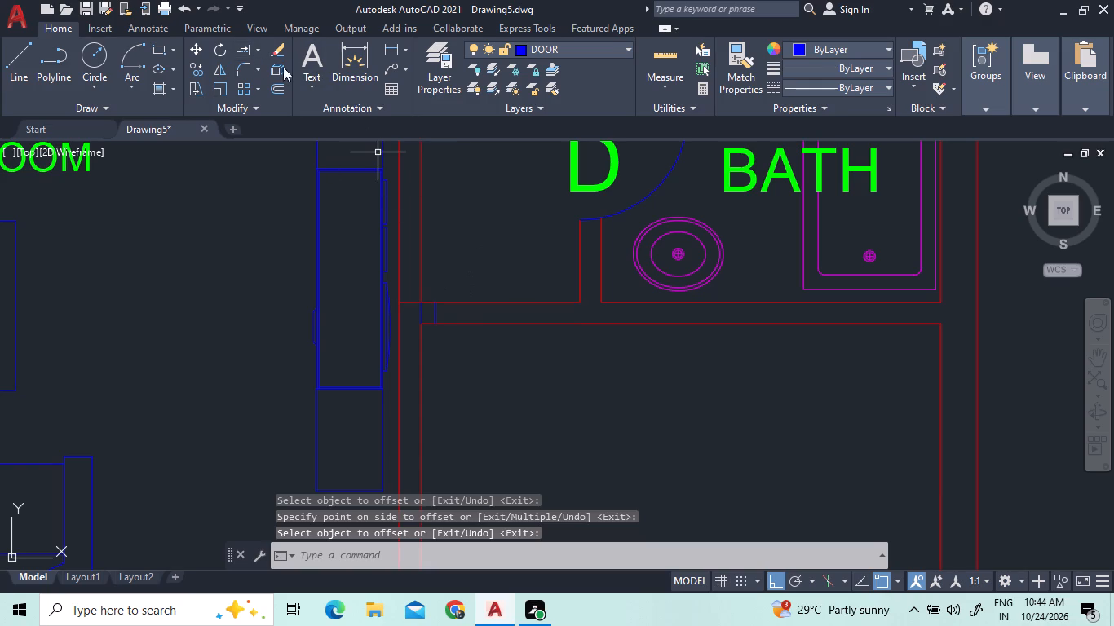
left_click(288, 94)
left_click(283, 94)
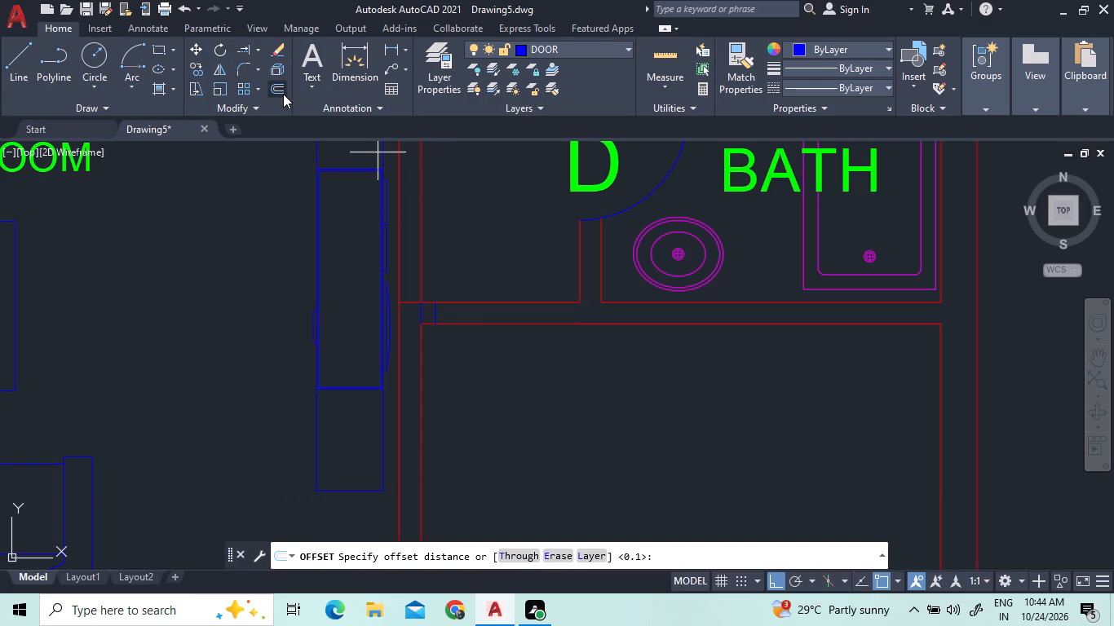
type("1.0")
key("Return")
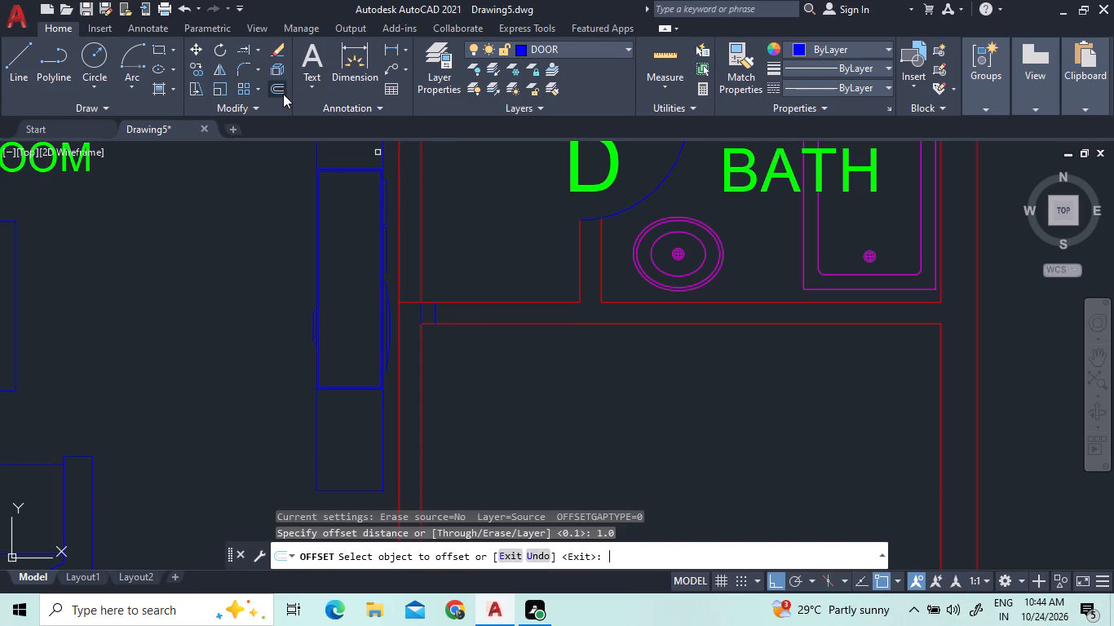
left_click(435, 311)
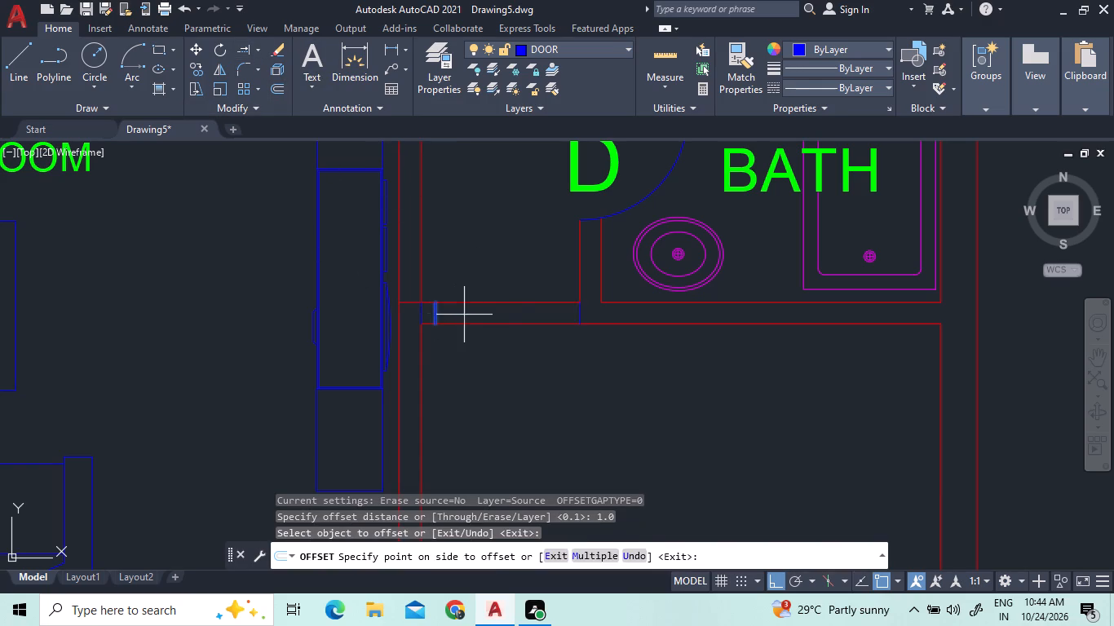
left_click(526, 316)
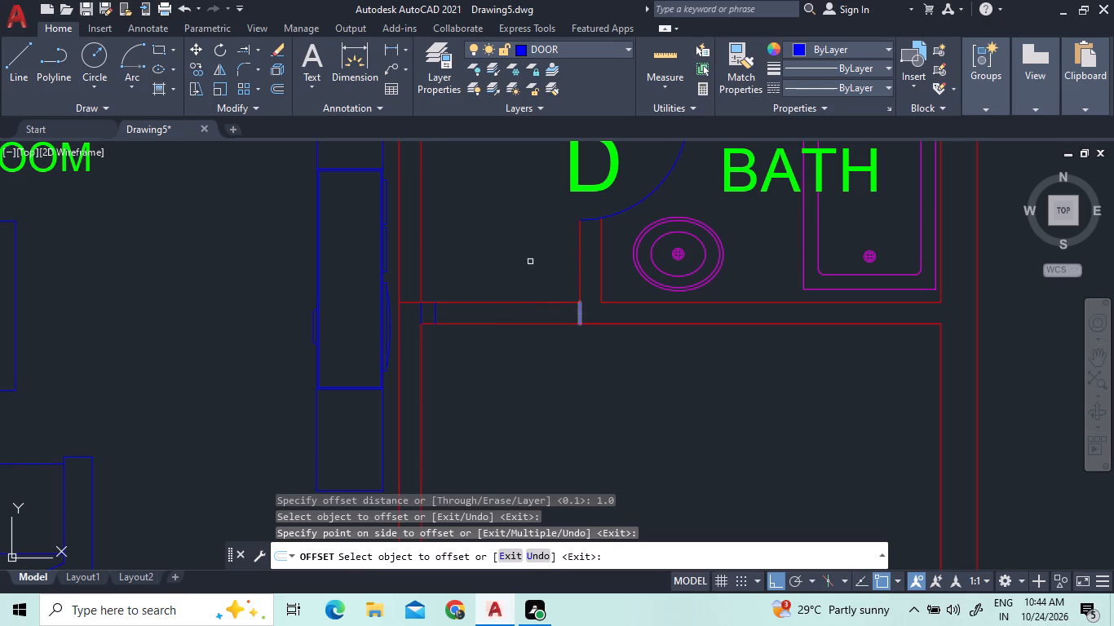
Offset the new easternmost door line 0.1 back to the west.
left_click(277, 89)
type("0.1")
key("Return")
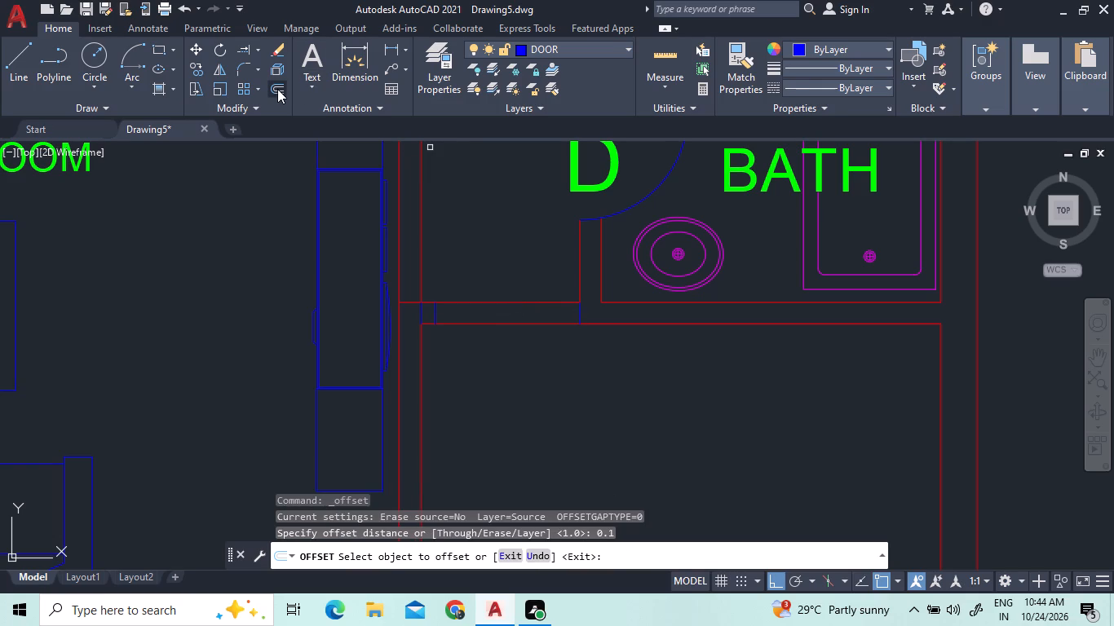
left_click(581, 309)
left_click(566, 309)
right_click(539, 280)
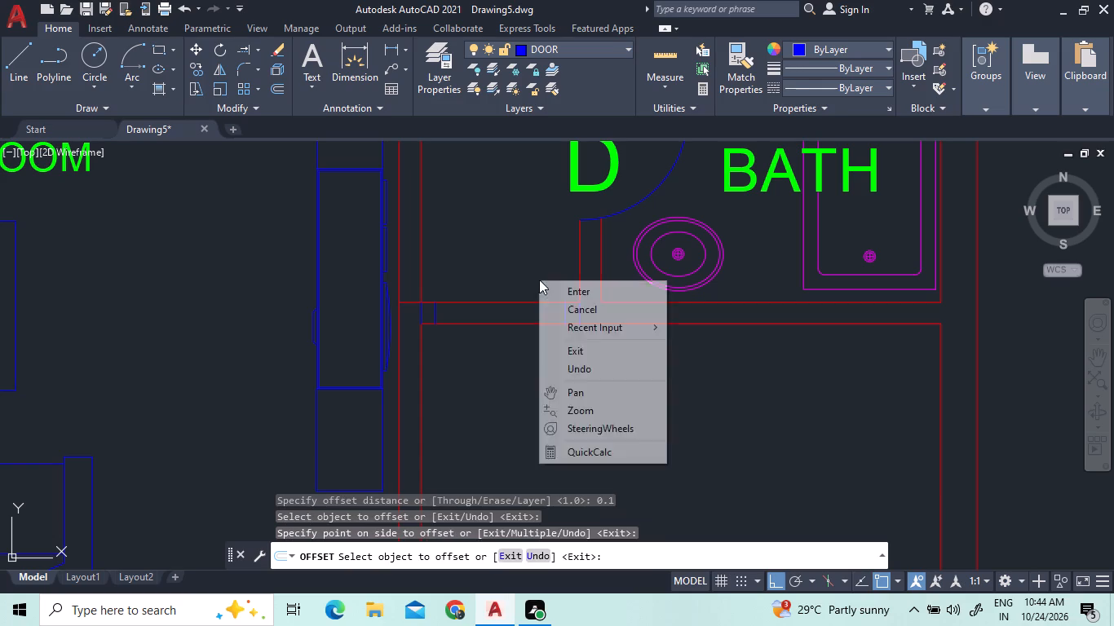
left_click(563, 289)
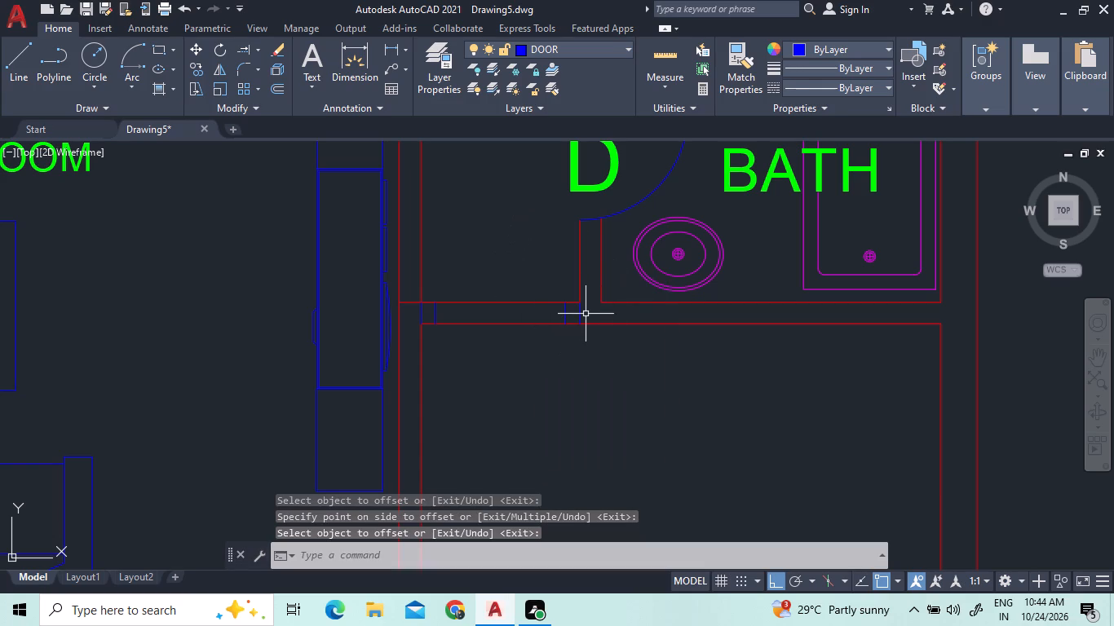
Erase the easternmost door line, in line with the bathroom's west wall.
left_click(579, 314)
key("Delete")
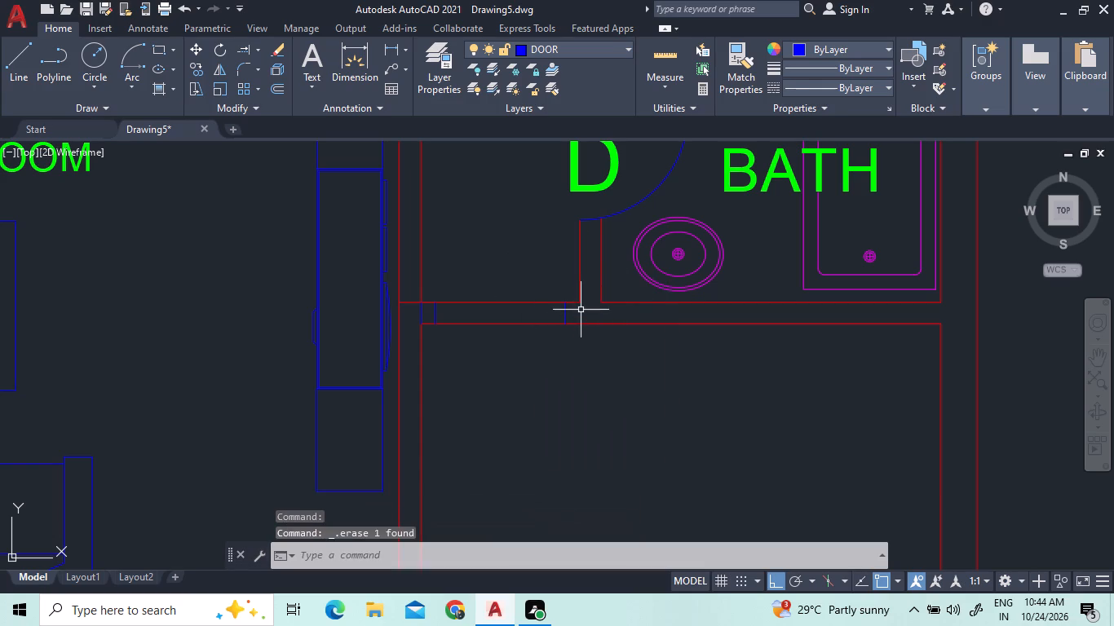
Draw a start-center-end door arc from the east door line's north end, centered on the second door line's north end, sweeping around to the south side.
left_click(132, 56)
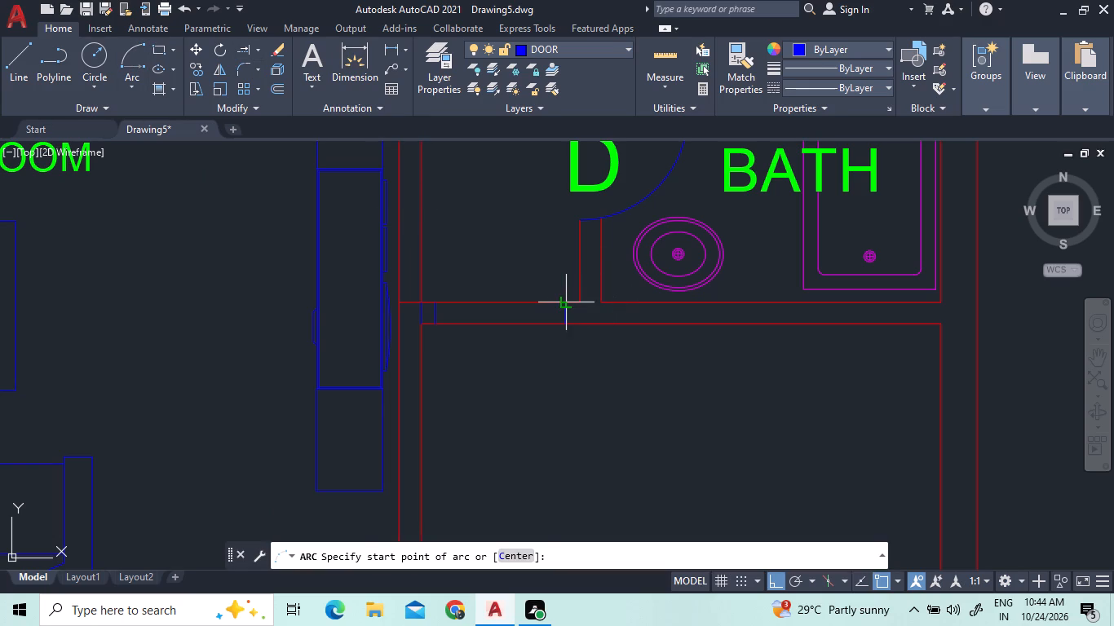
left_click(569, 299)
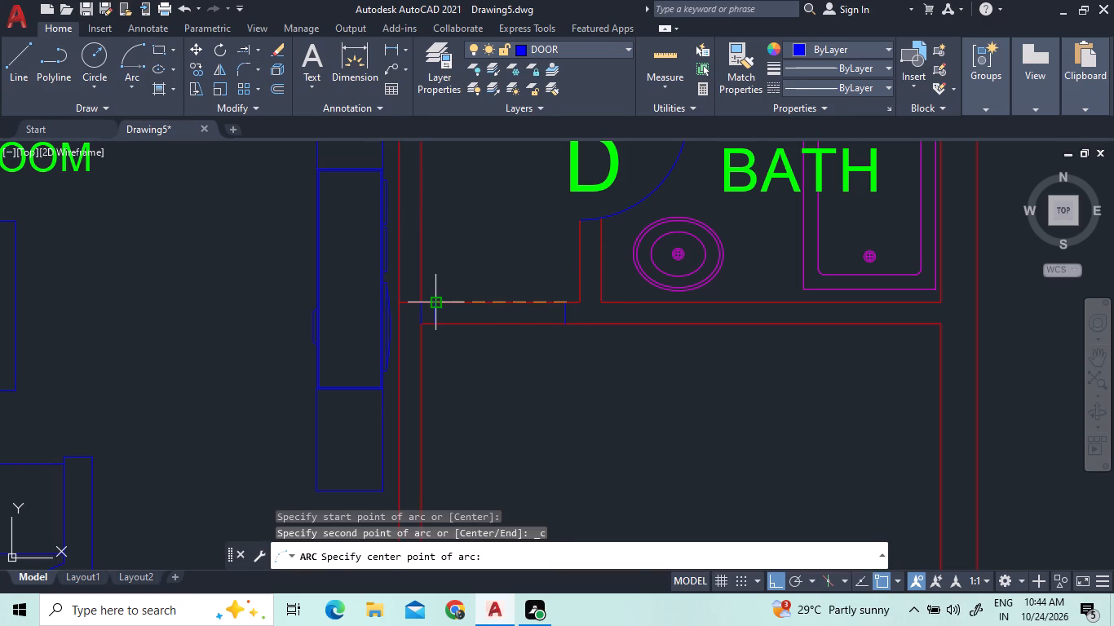
left_click(431, 301)
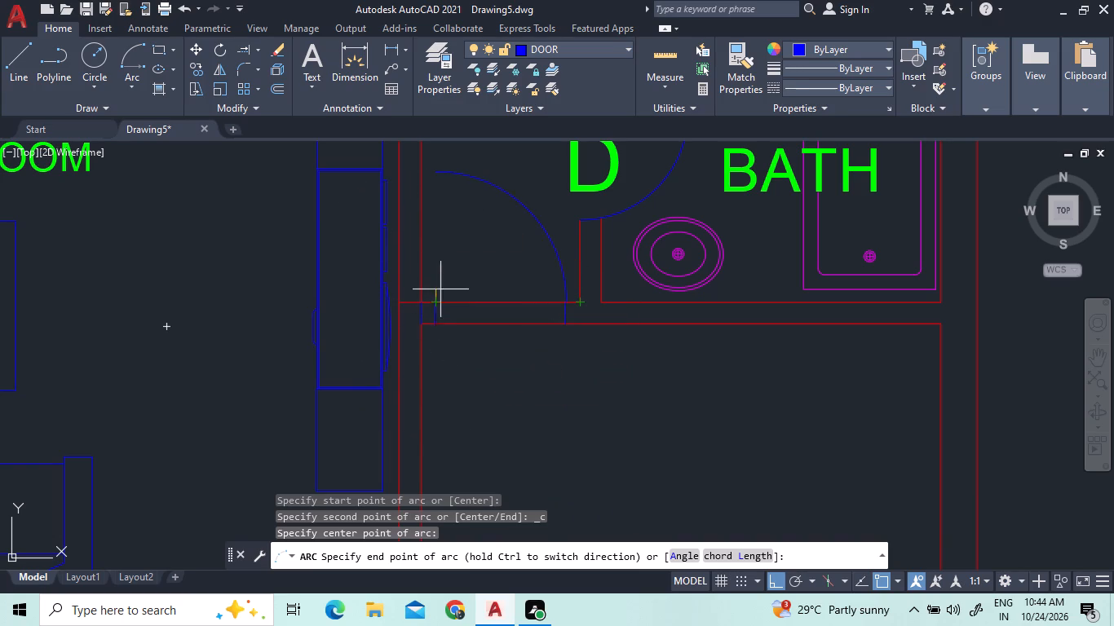
left_click(528, 322)
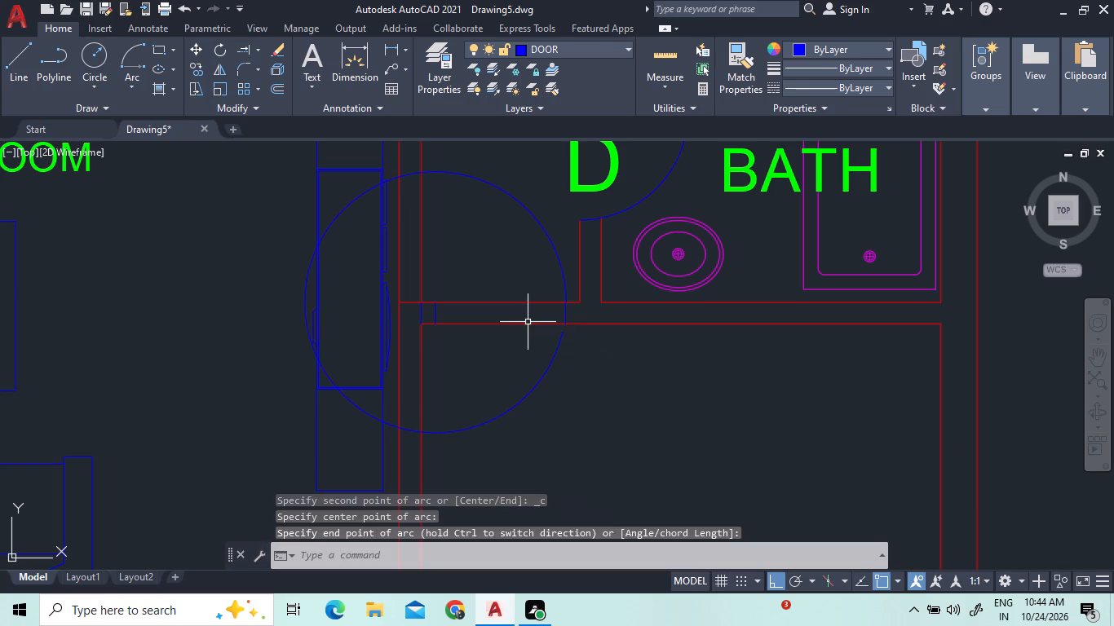
Move the door arc so its north-side end meets the north end of the east door line.
scroll(568, 298, "up", 3)
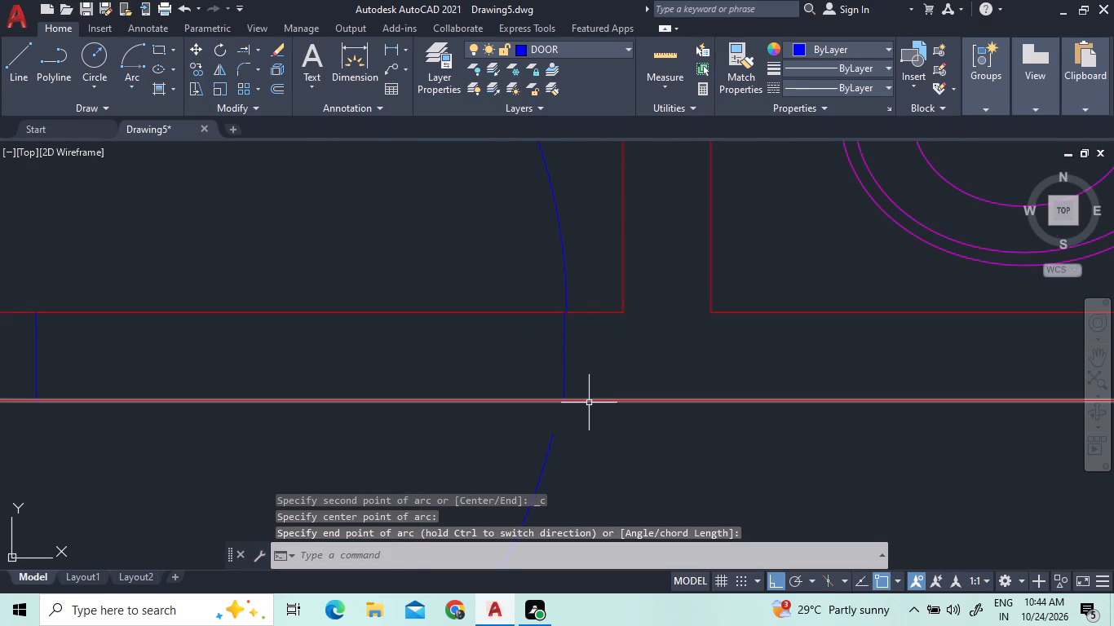
scroll(573, 301, "up", 3)
left_click(573, 301)
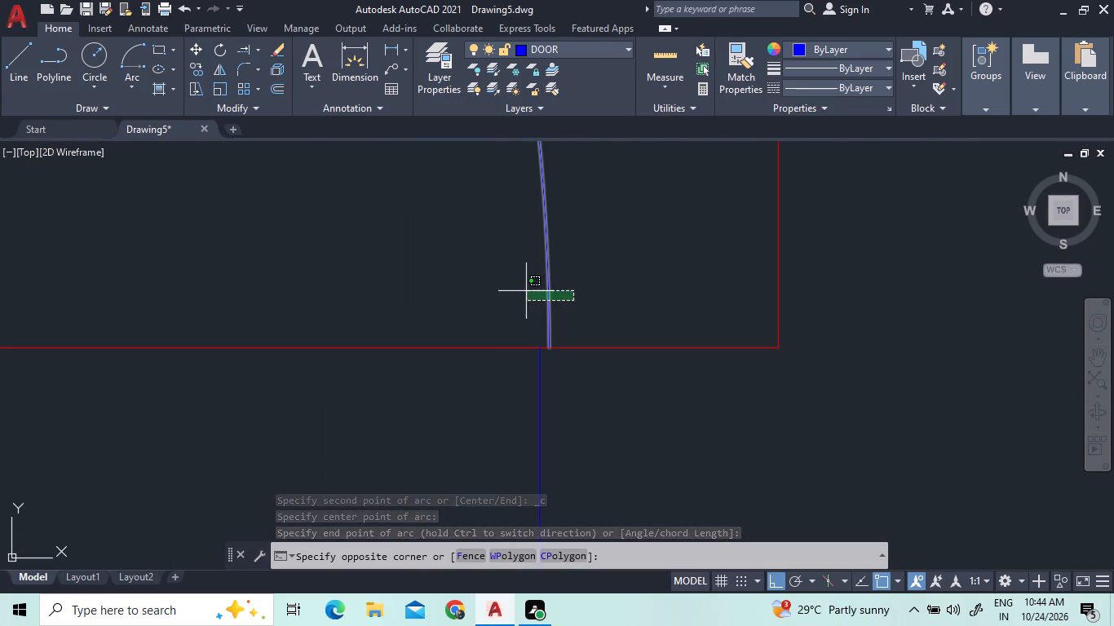
left_click(526, 291)
right_click(566, 315)
left_click(585, 320)
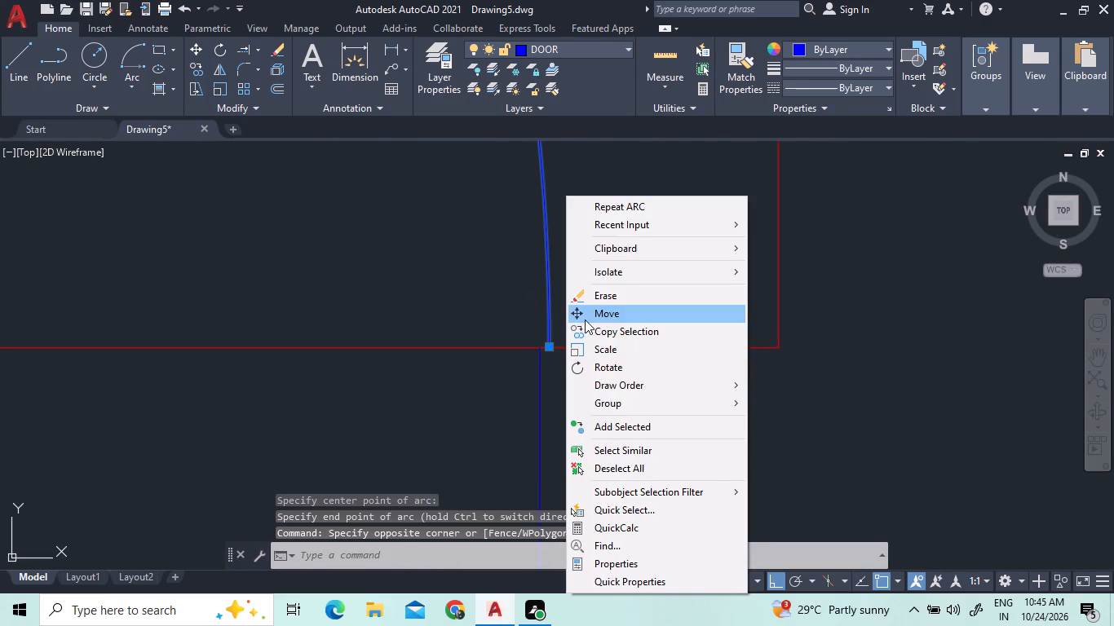
scroll(542, 362, "up", 3)
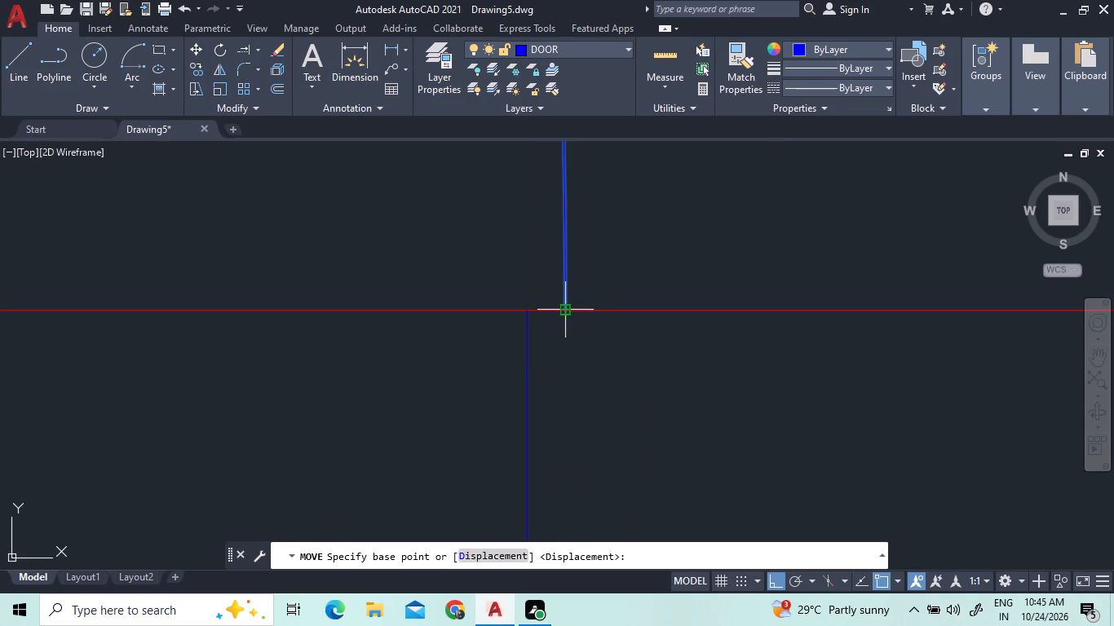
left_click(568, 310)
left_click(528, 308)
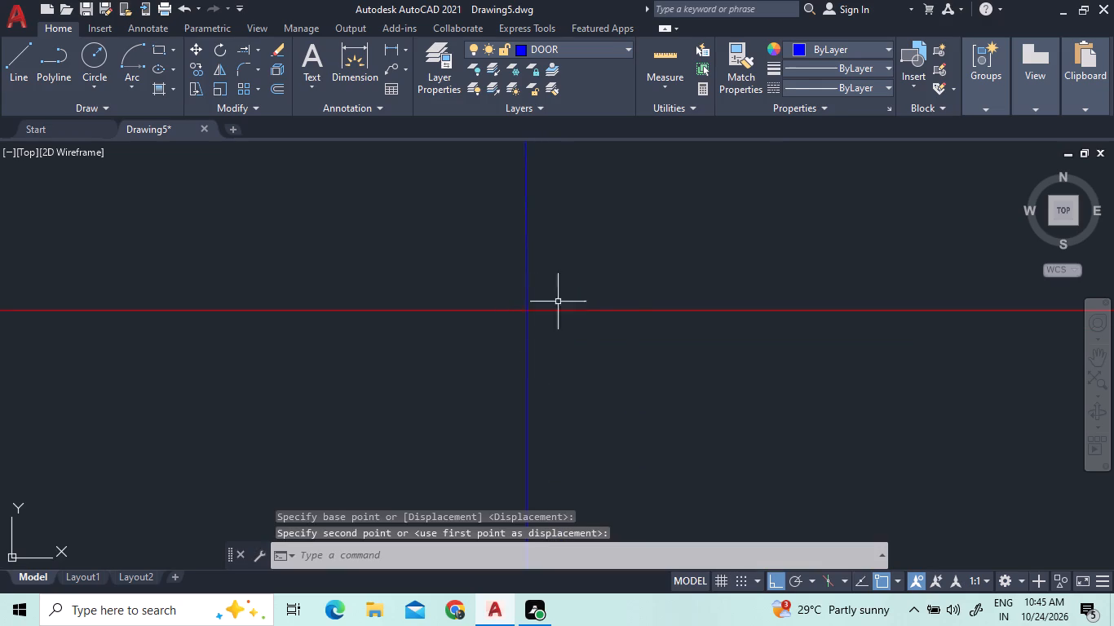
Extend the door arc's southern end up to the south line of the room's north wall.
scroll(625, 276, "down", 5)
scroll(641, 426, "down", 2)
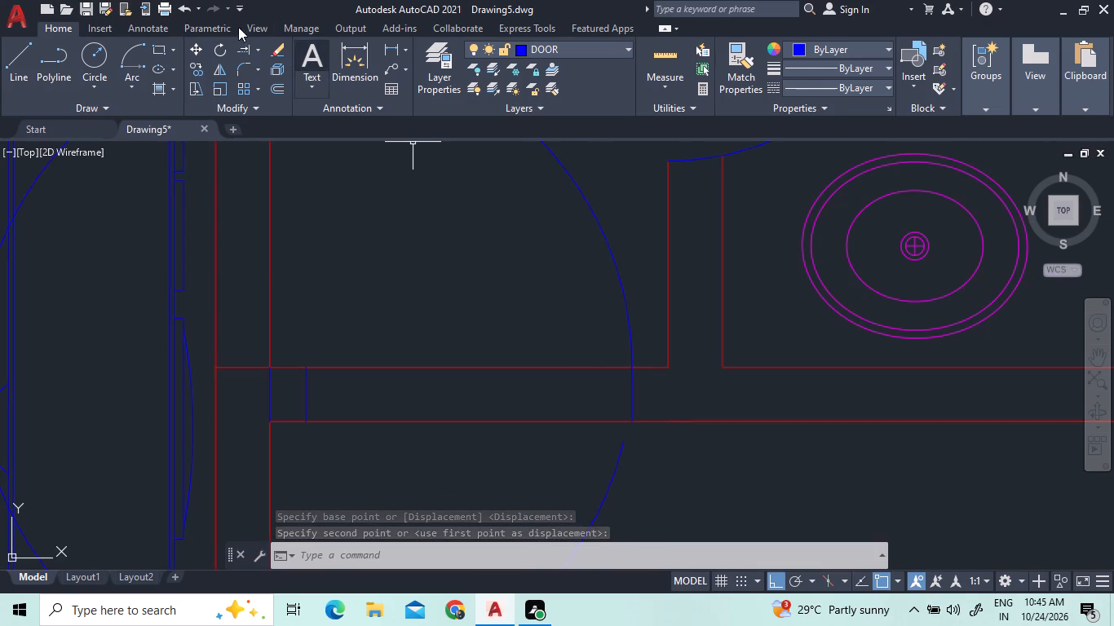
left_click(248, 45)
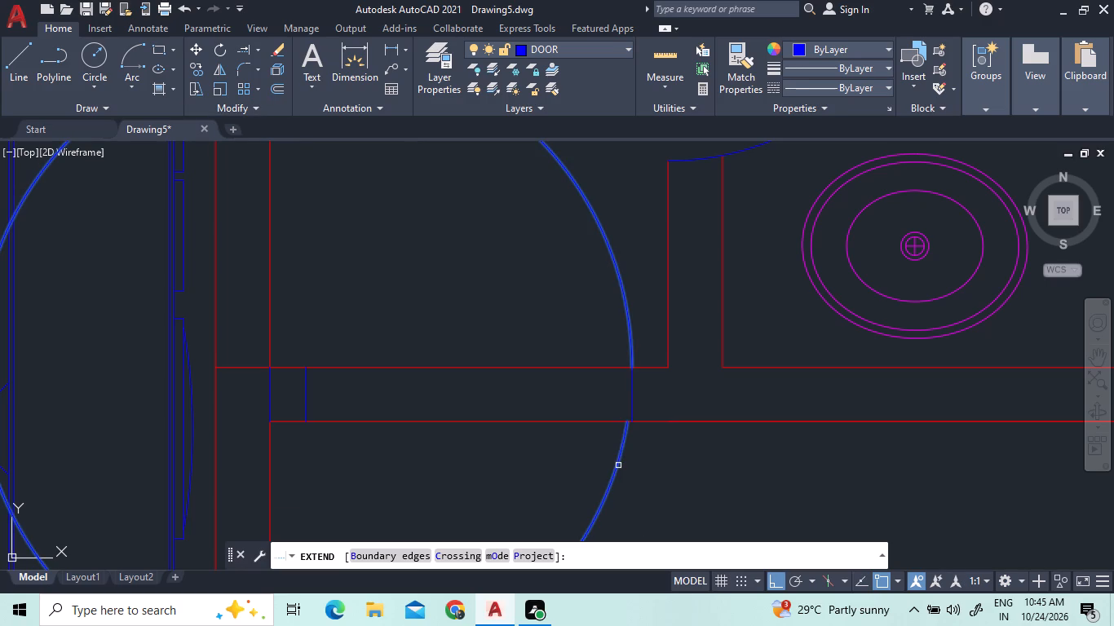
left_click(618, 465)
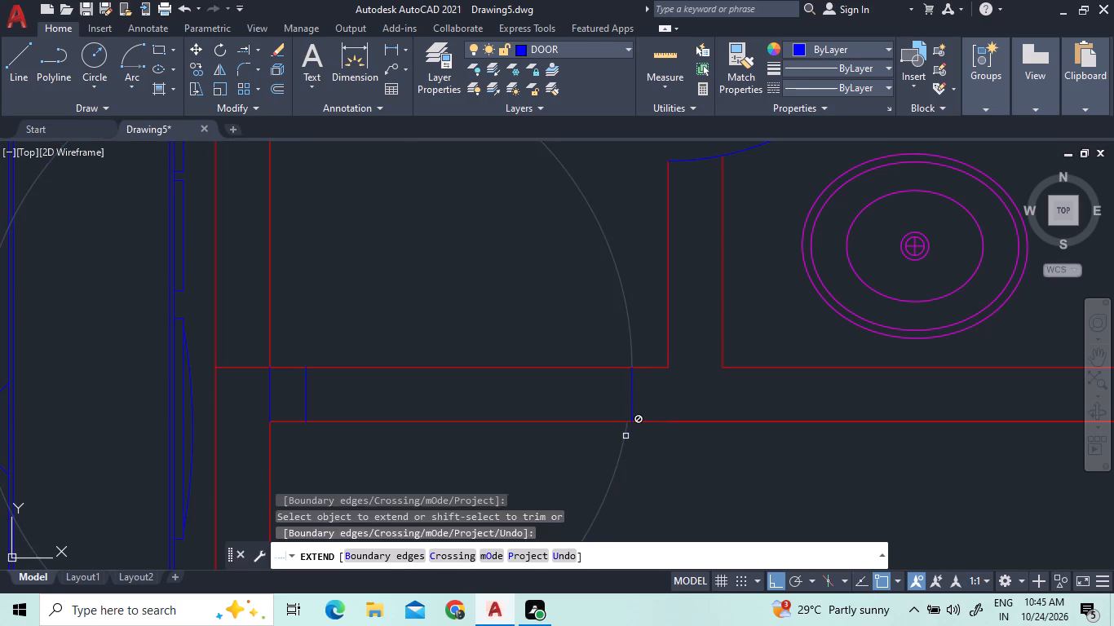
right_click(556, 320)
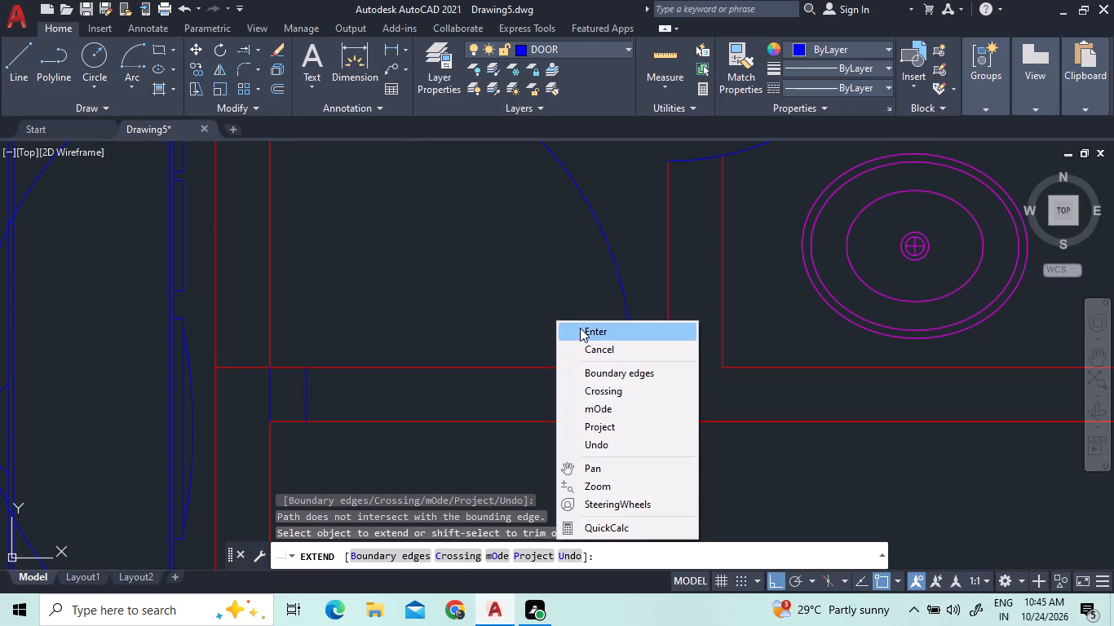
left_click(581, 329)
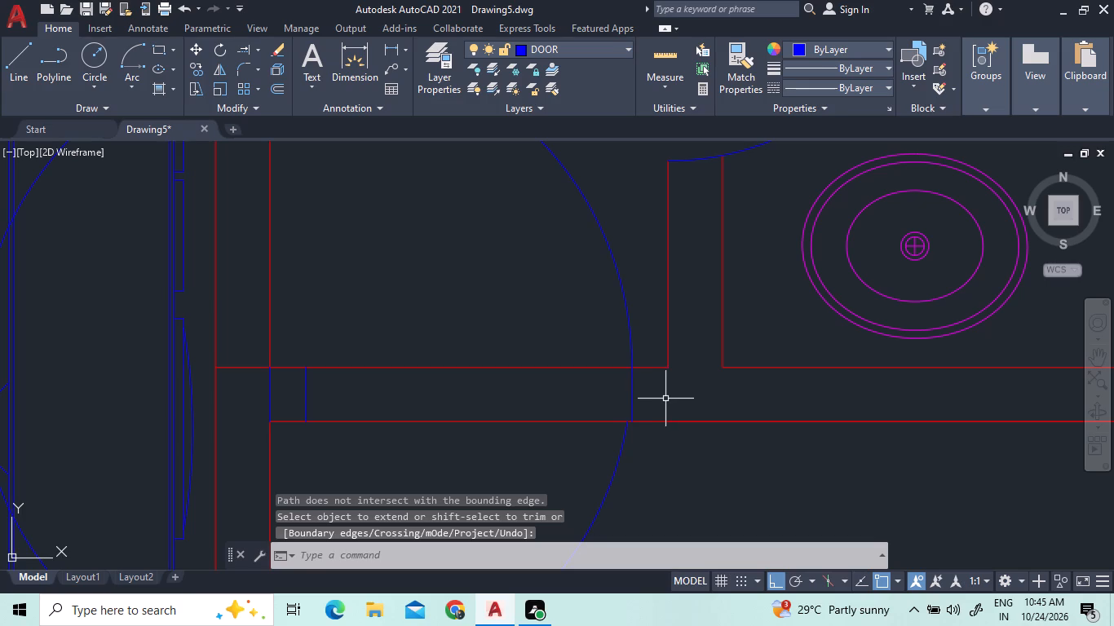
Erase the east door line crossing the wall thickness between the arc's two ends.
scroll(665, 399, "up", 1)
left_click(647, 400)
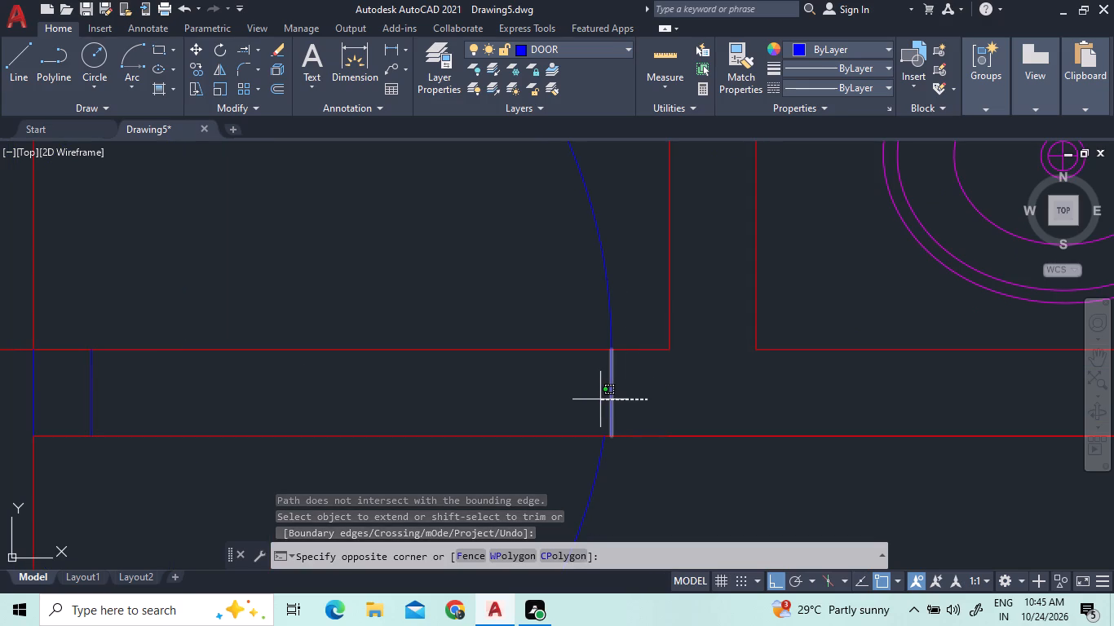
left_click(600, 399)
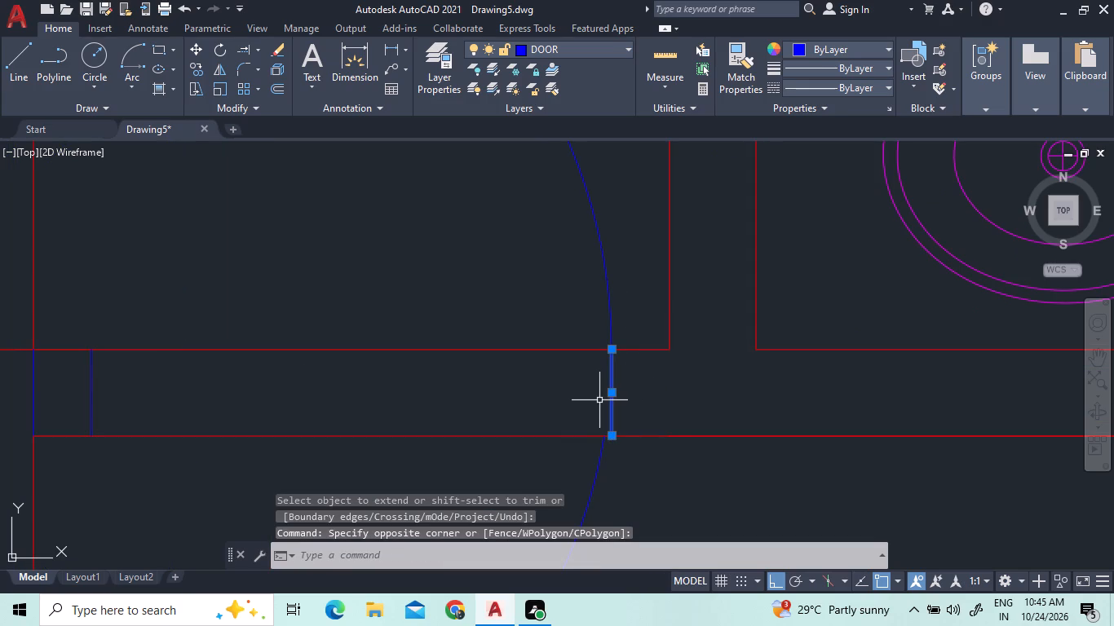
key("Delete")
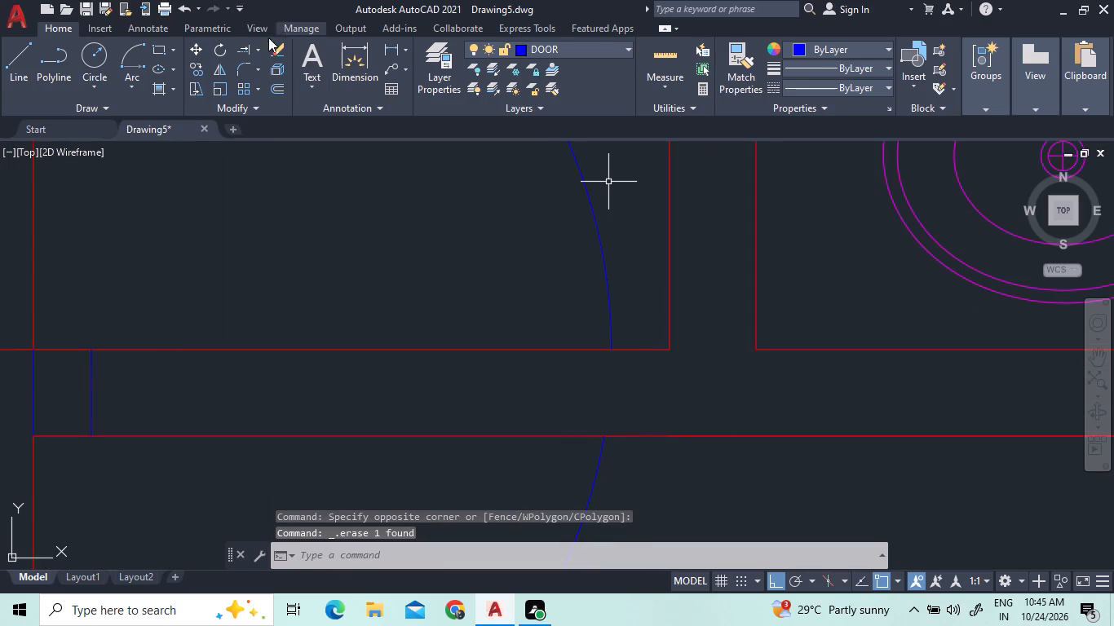
Extend the second door line south from the wall until it meets the door arc.
left_click(237, 48)
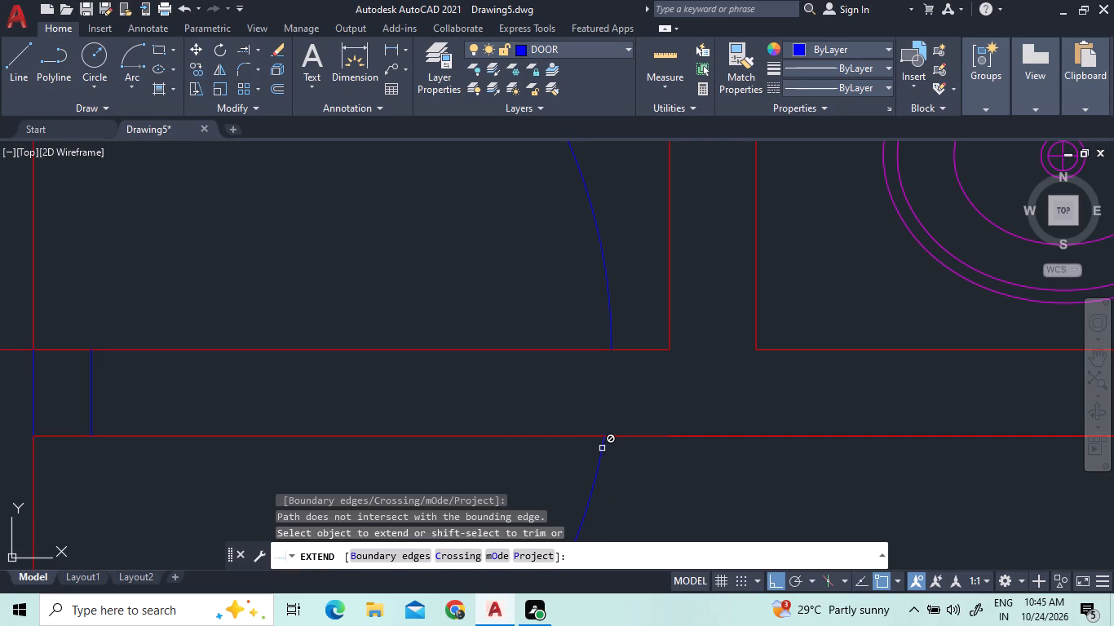
scroll(604, 439, "down", 3)
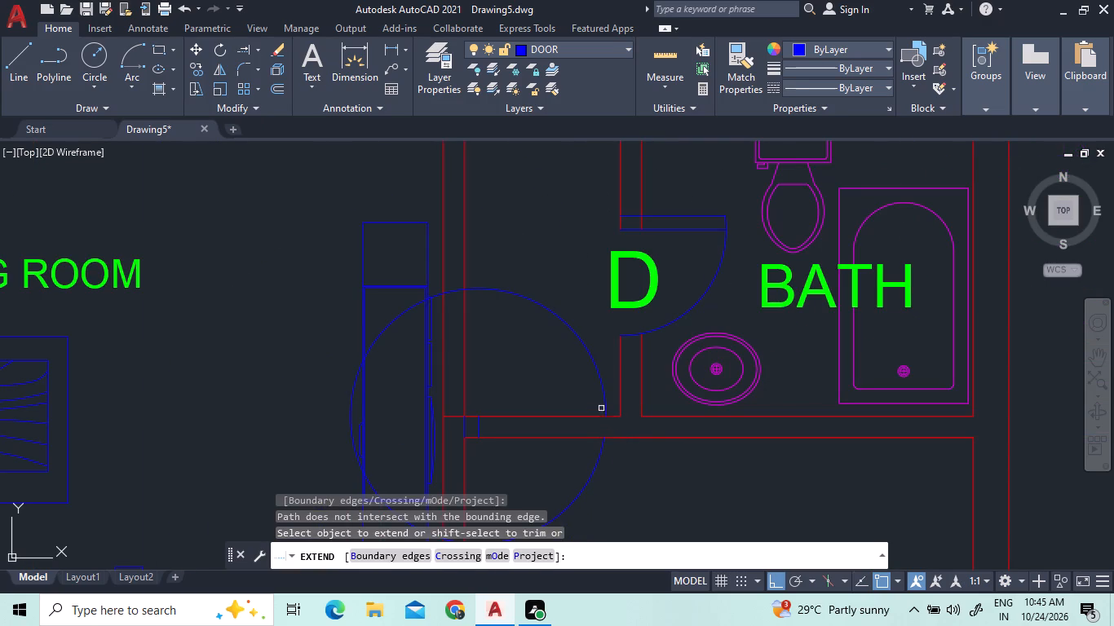
scroll(481, 426, "down", 2)
left_click(480, 428)
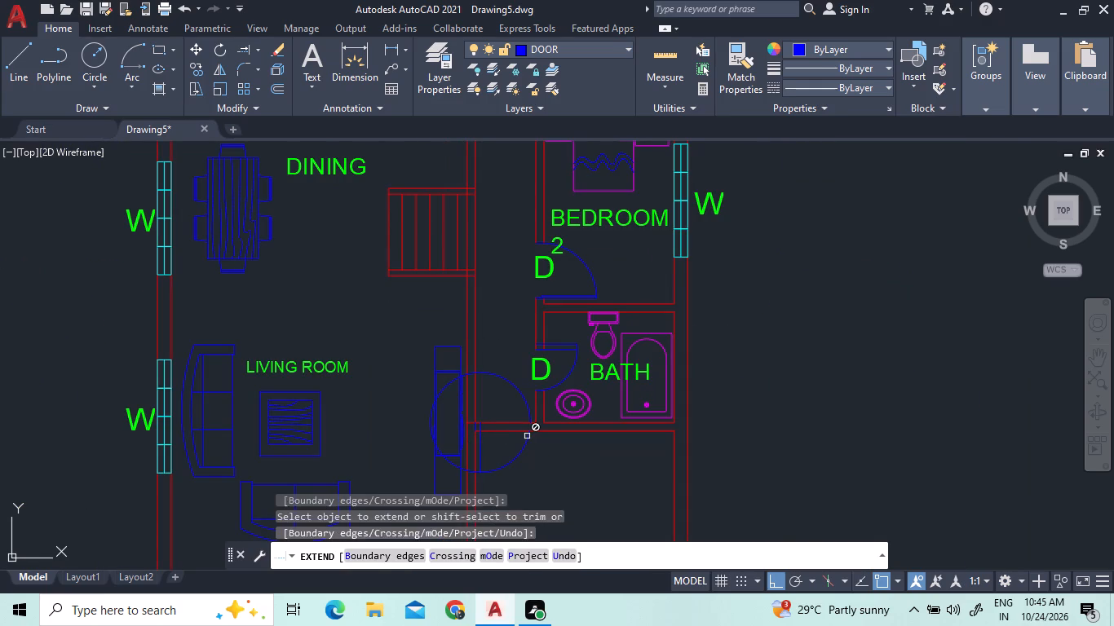
scroll(530, 439, "up", 3)
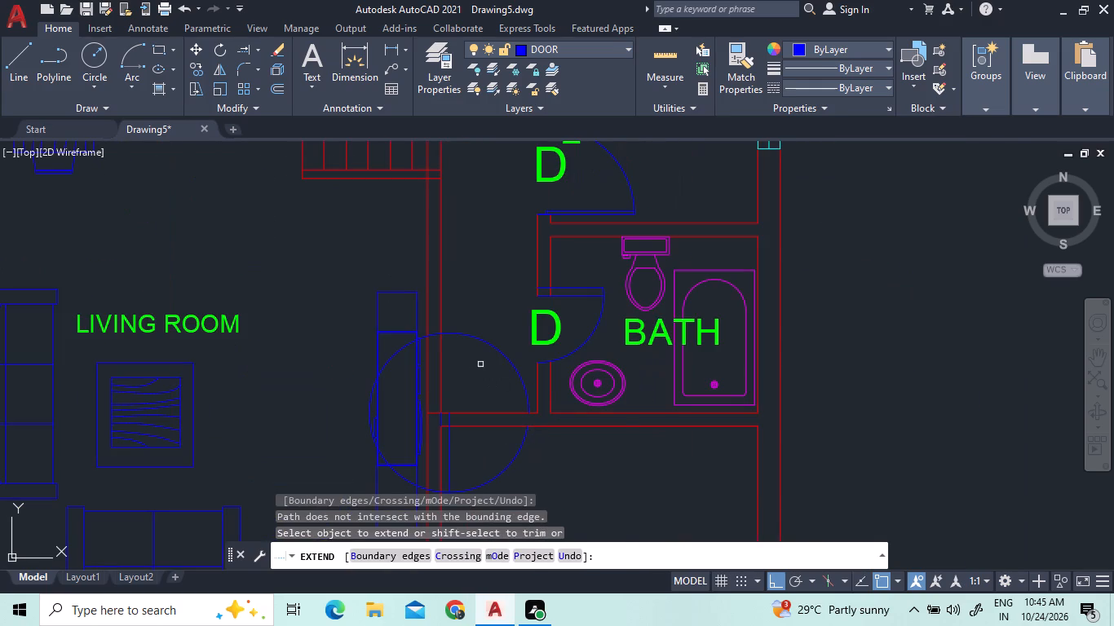
right_click(480, 364)
left_click(485, 369)
Draw a line across the room's north wall thickness, from the door arc's end on the south line perpendicular to the north line.
scroll(543, 430, "up", 3)
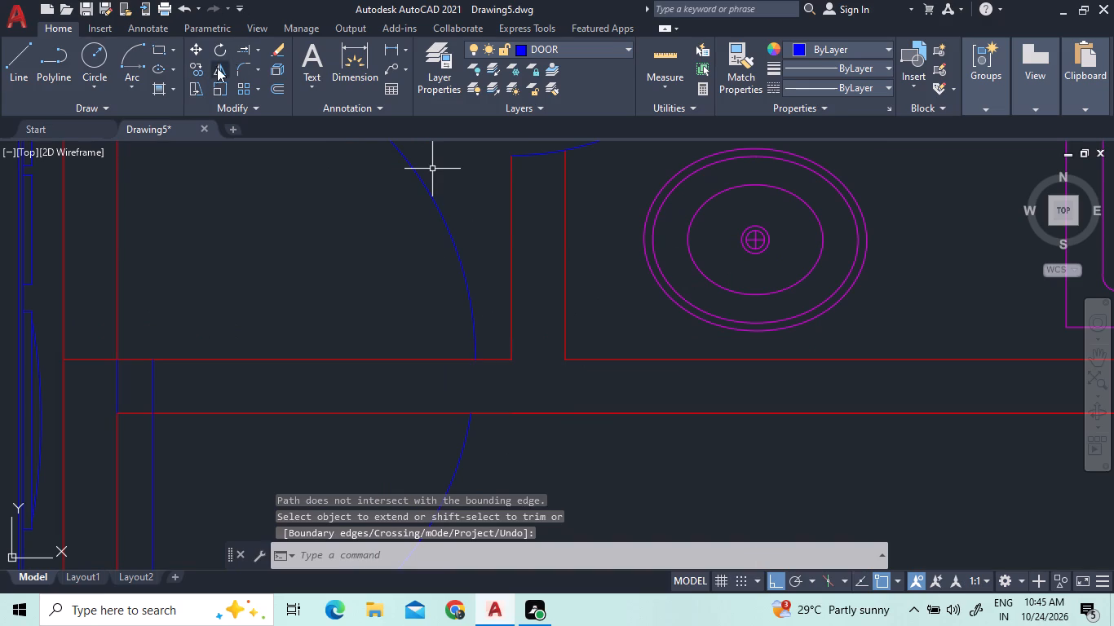
left_click(0, 66)
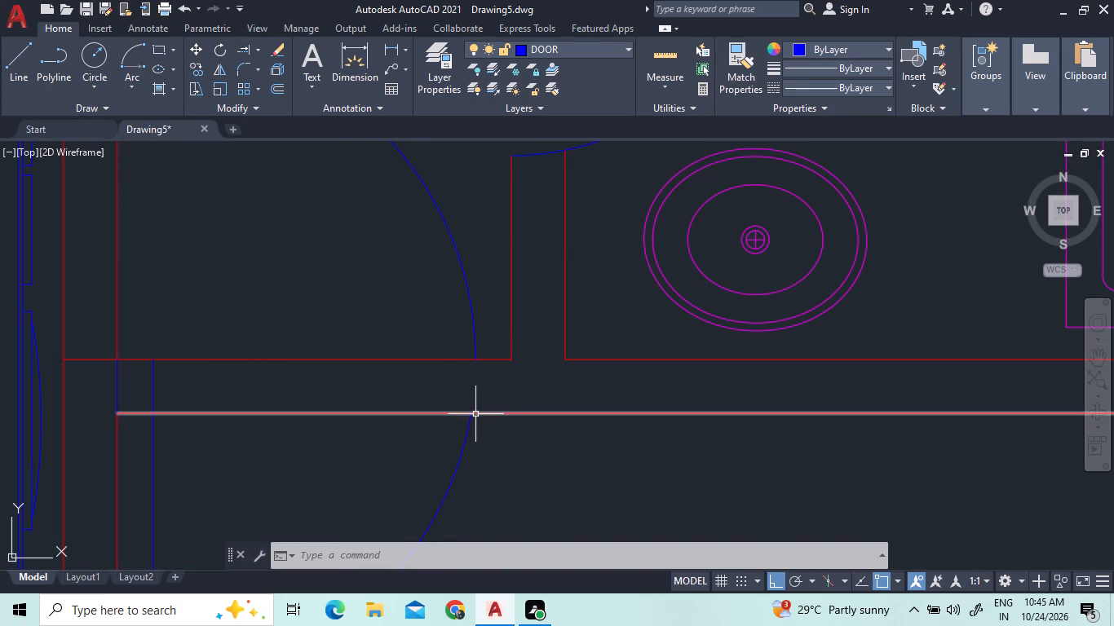
left_click(33, 73)
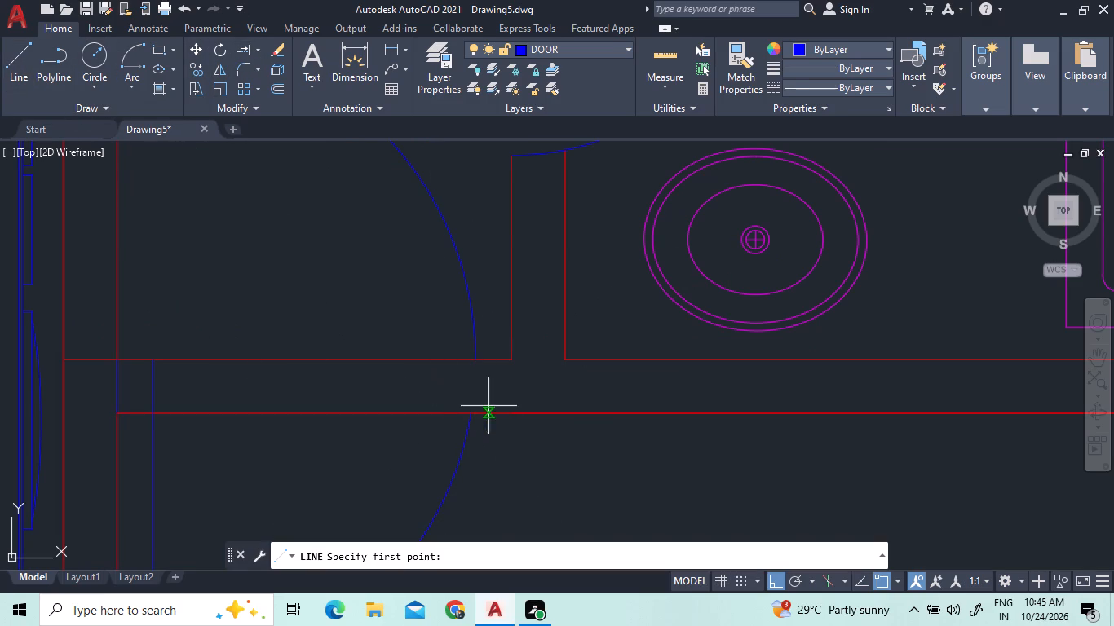
scroll(477, 402, "up", 3)
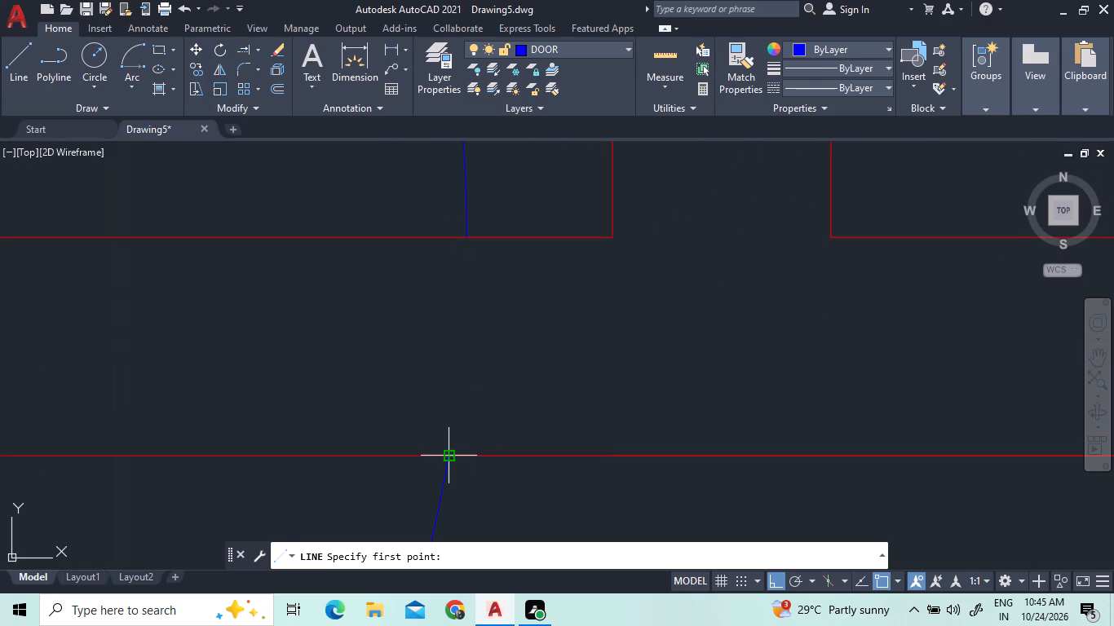
left_click(449, 455)
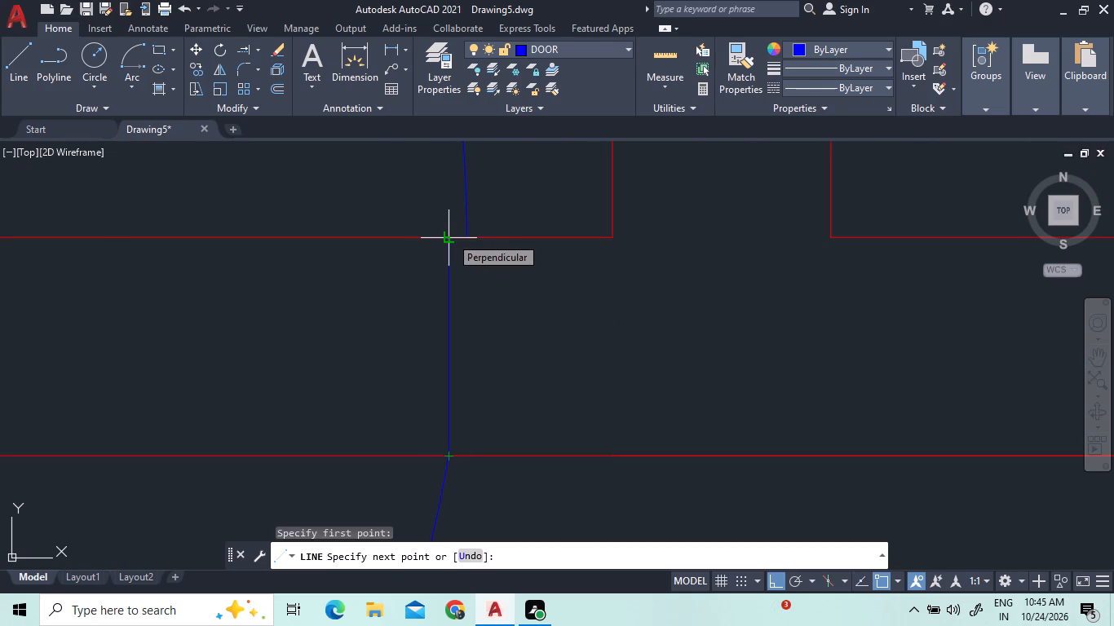
left_click(450, 236)
right_click(538, 364)
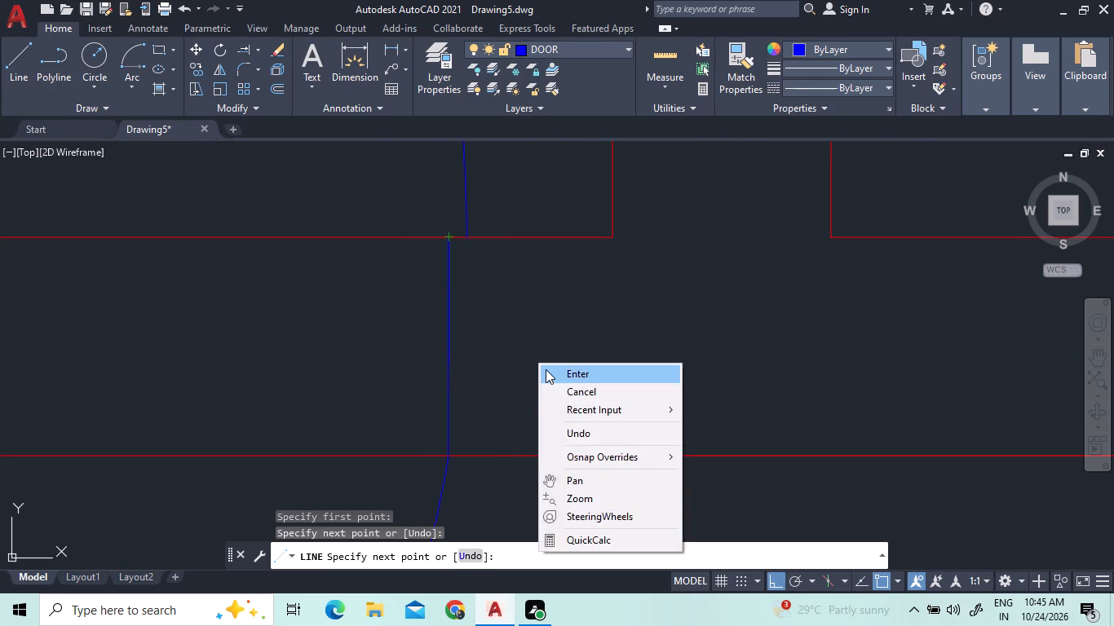
left_click(546, 369)
Trim away the part of the door circle north of the wall, including the pieces crossing the TV unit and the living room wall.
scroll(555, 366, "down", 5)
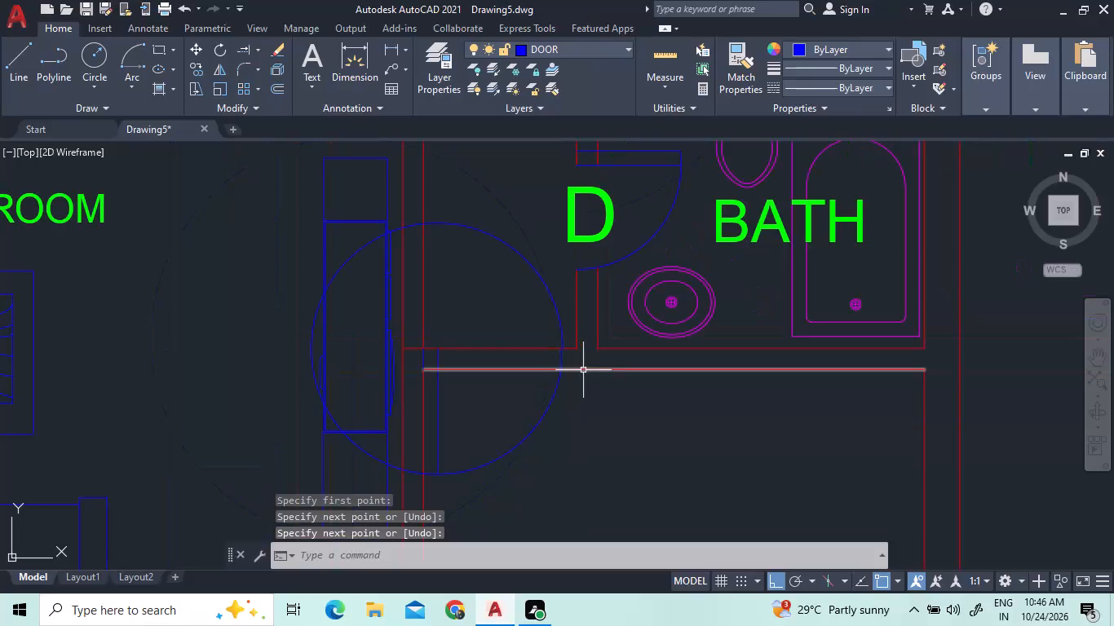
left_click(256, 46)
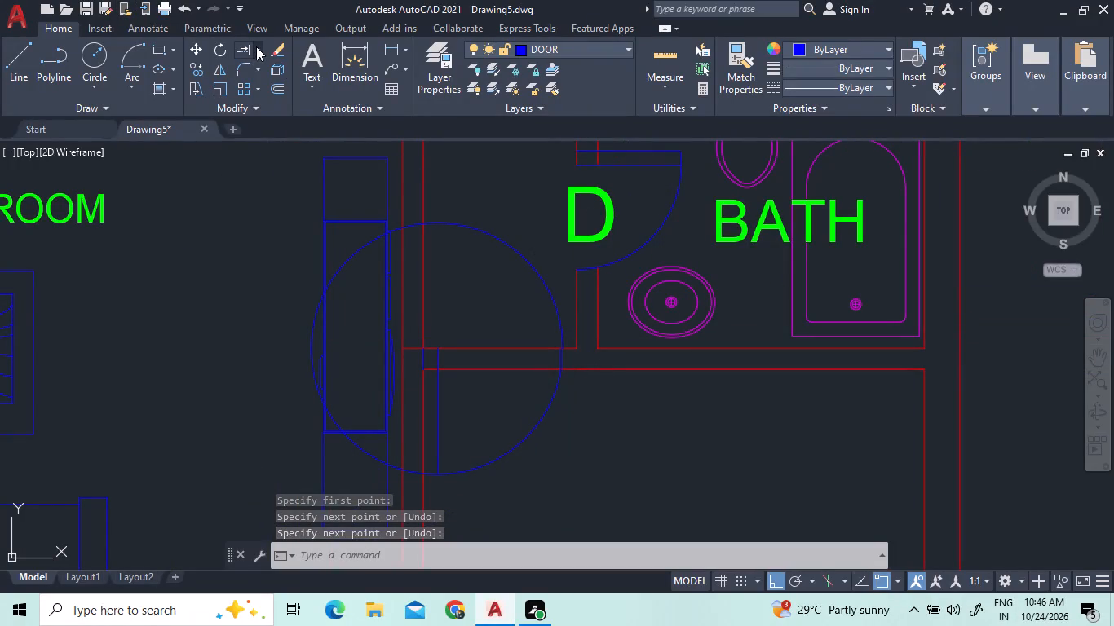
left_click(254, 65)
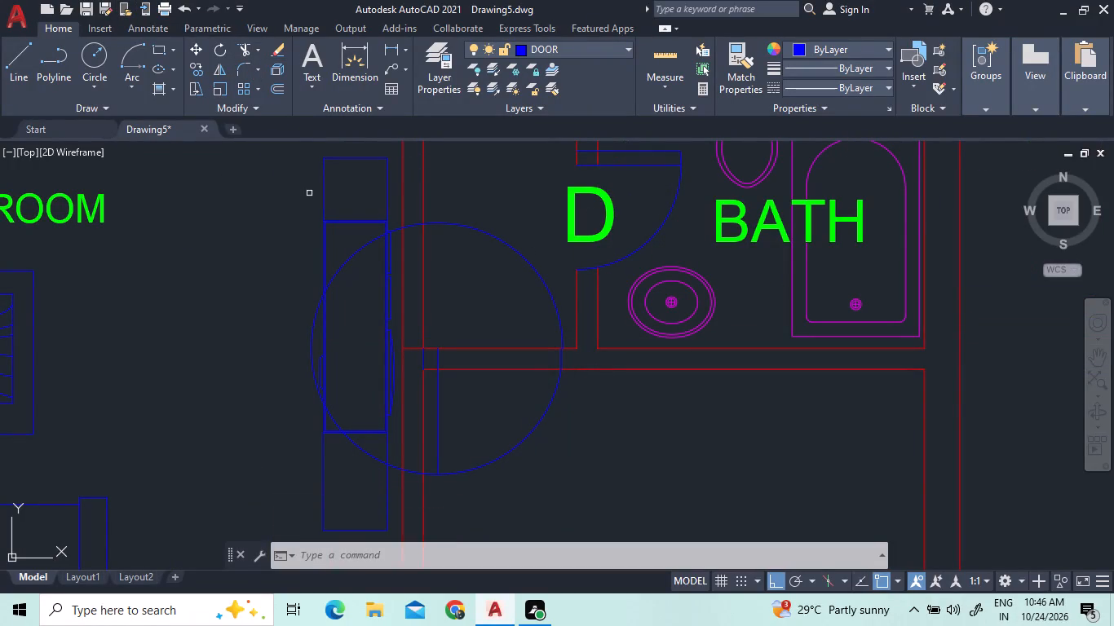
left_click(312, 346)
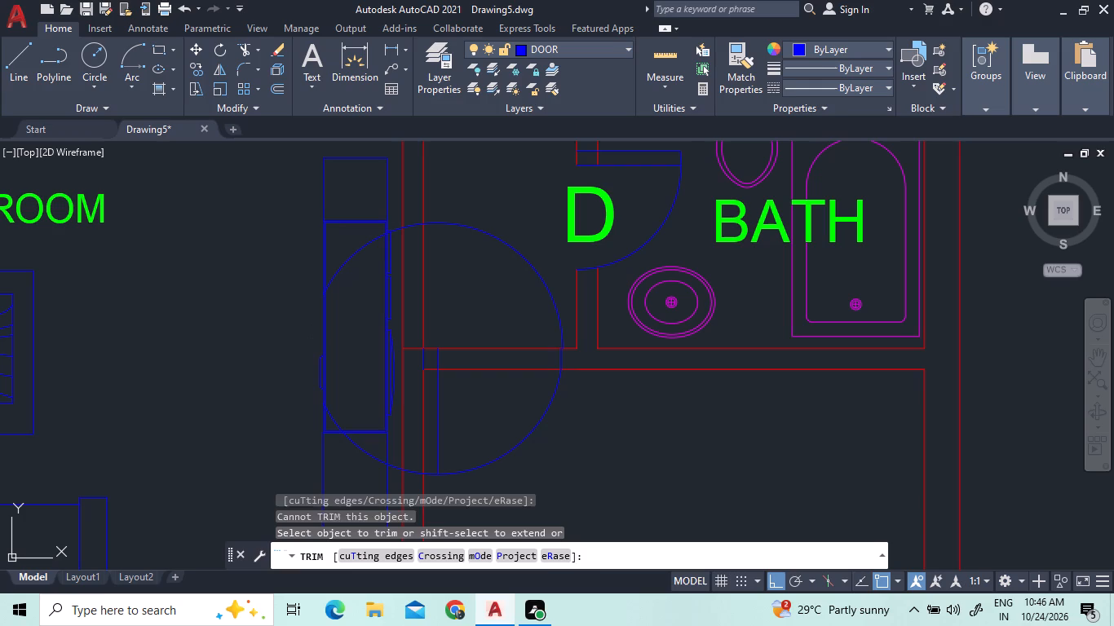
left_click(343, 262)
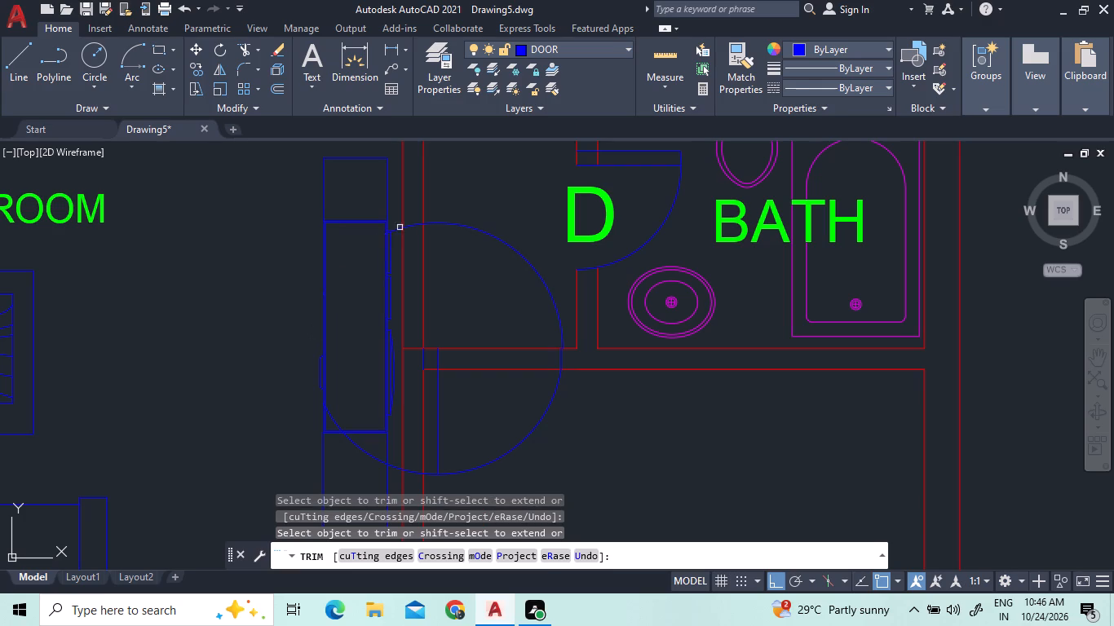
scroll(365, 223, "up", 4)
left_click(493, 293)
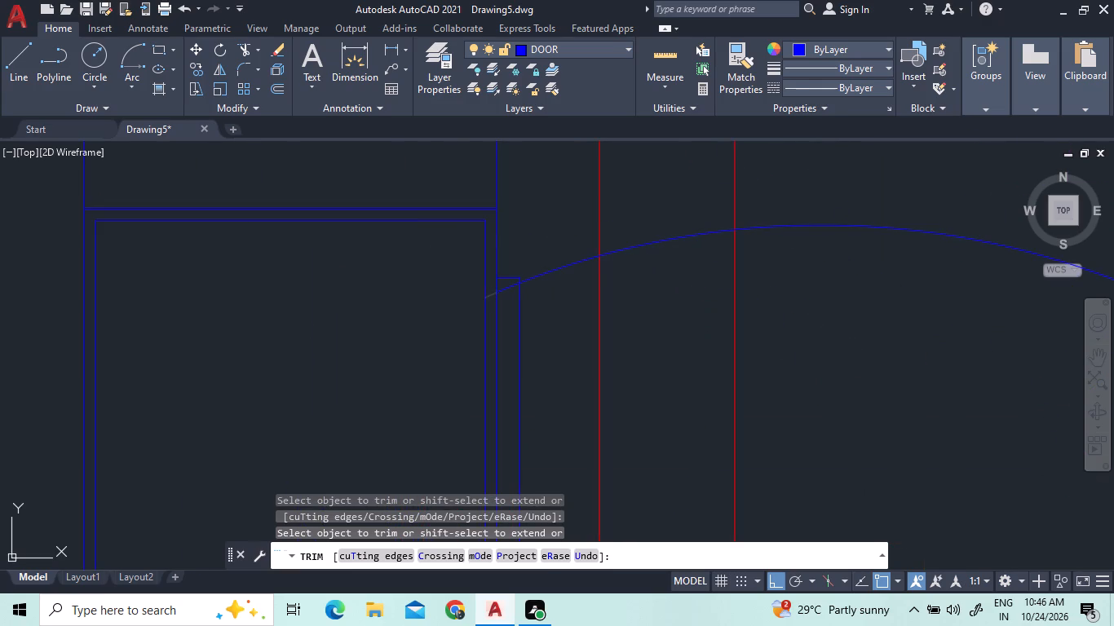
left_click(500, 293)
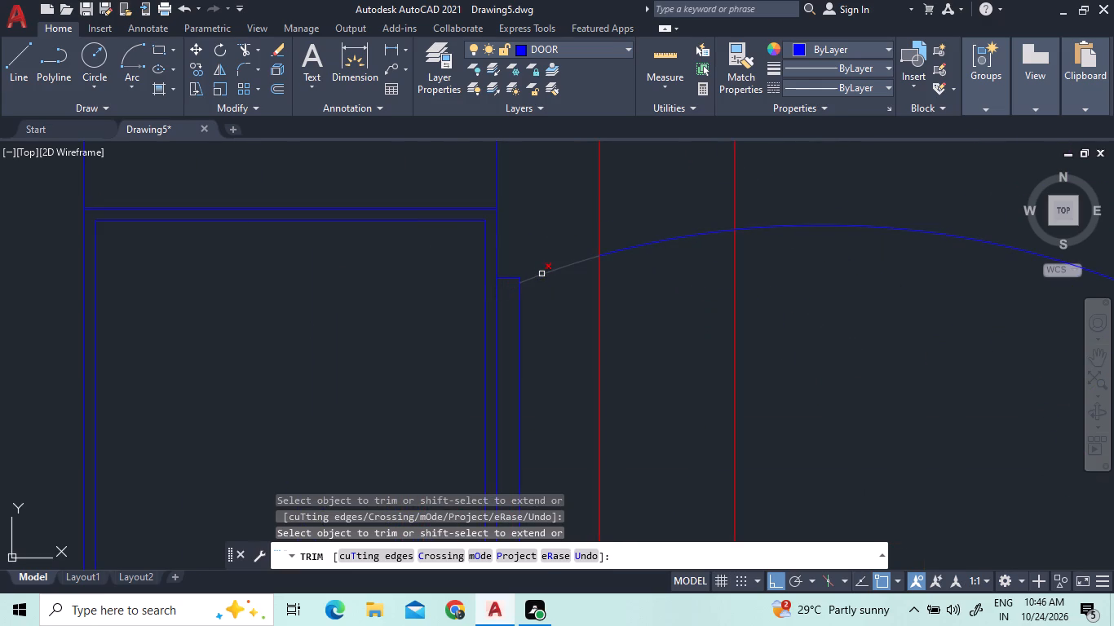
left_click(542, 274)
left_click(648, 246)
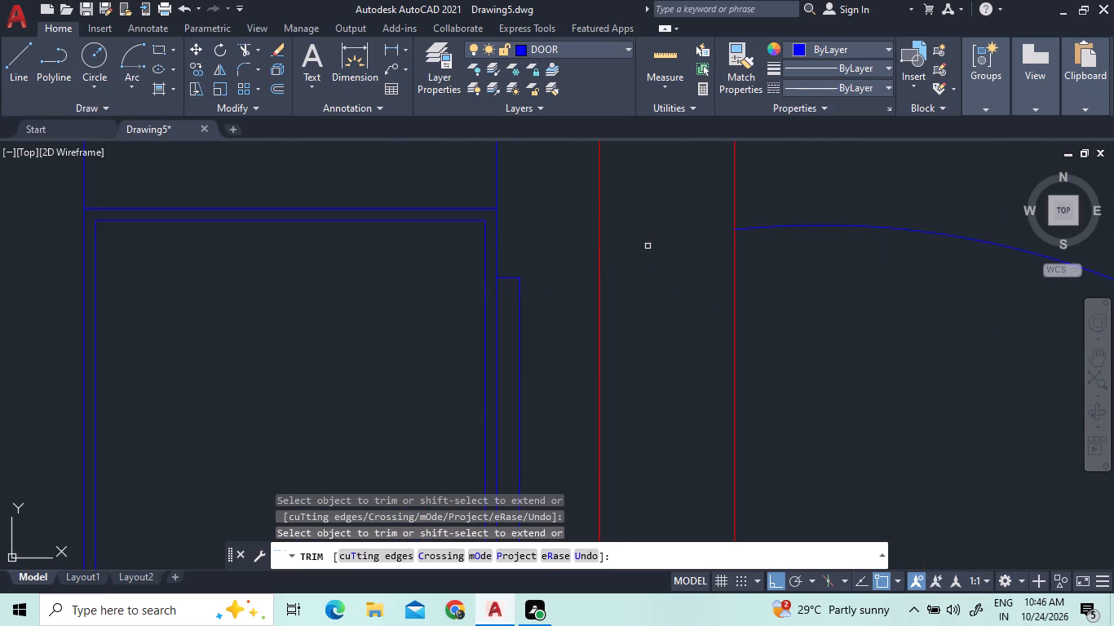
scroll(630, 326, "down", 4)
left_click(731, 331)
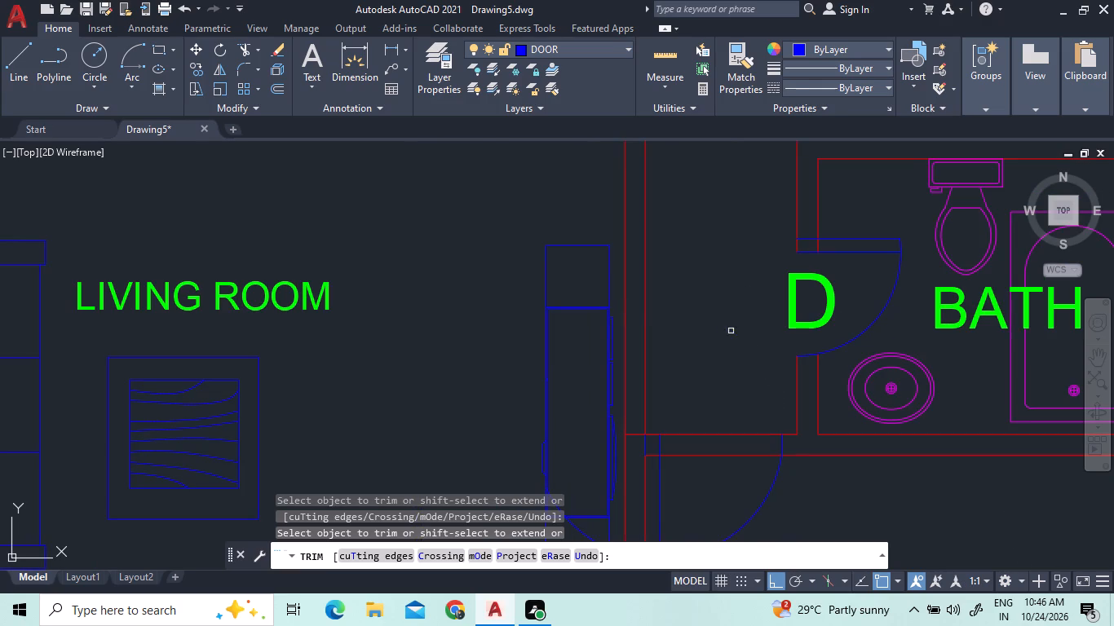
Trim the southwest part of the door arc, across the TV unit and living room wall, back to the room's west wall face.
scroll(594, 356, "down", 3)
scroll(581, 417, "up", 4)
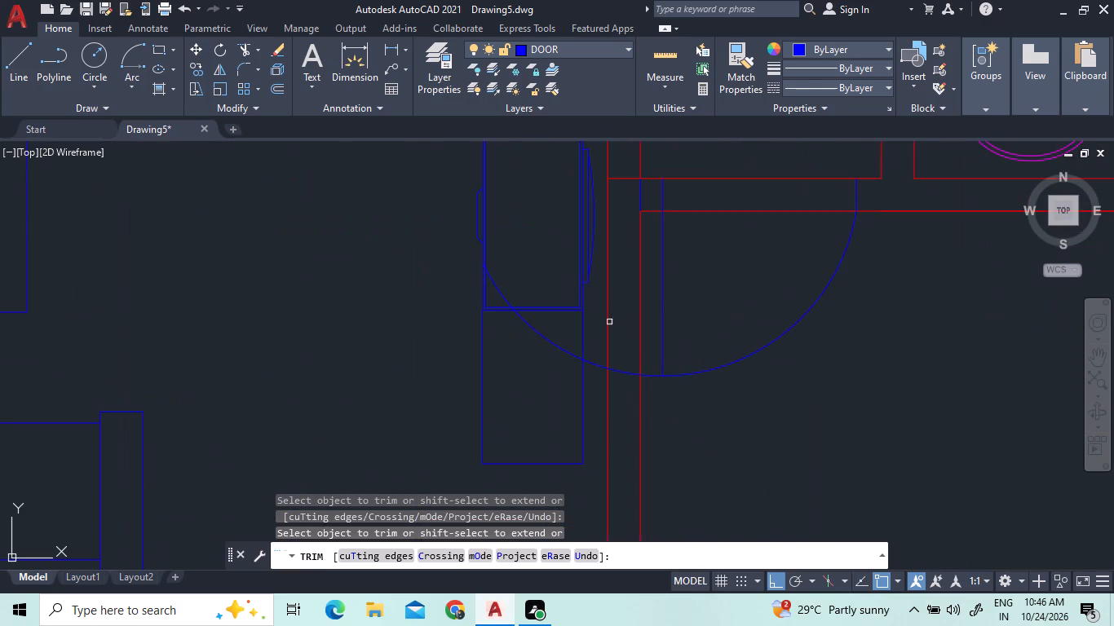
scroll(492, 271, "up", 4)
left_click(457, 251)
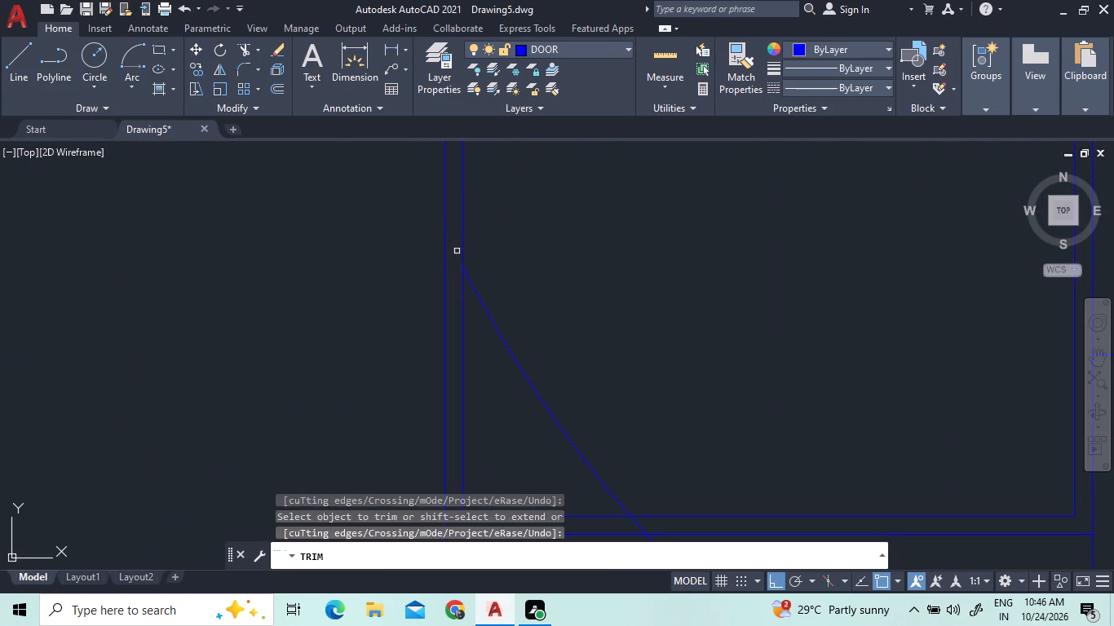
left_click(473, 283)
scroll(546, 290, "down", 4)
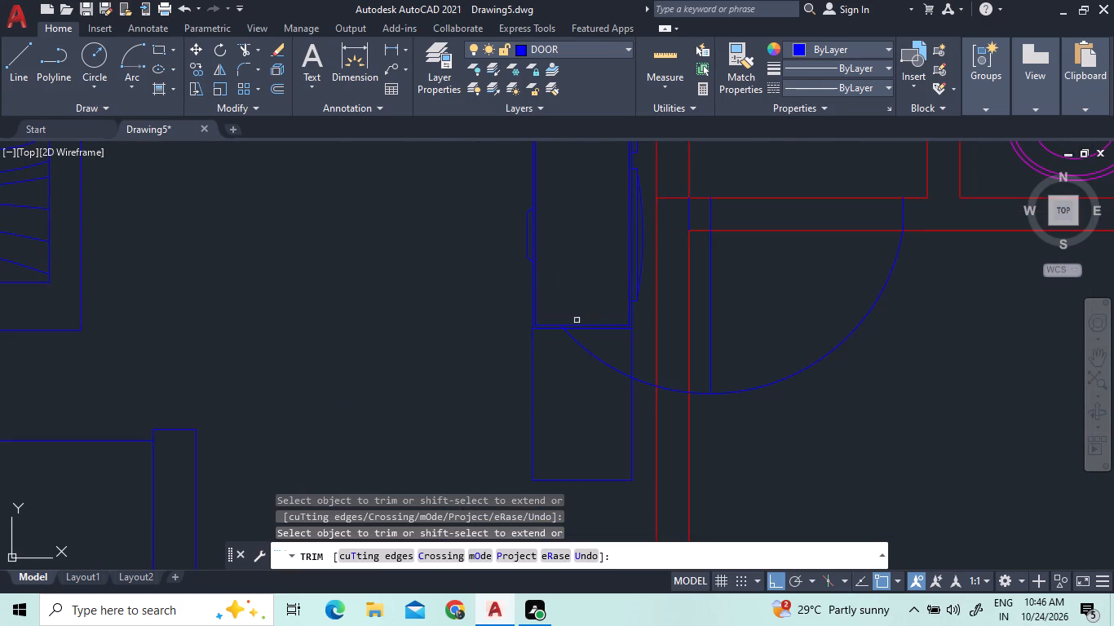
scroll(562, 330, "up", 4)
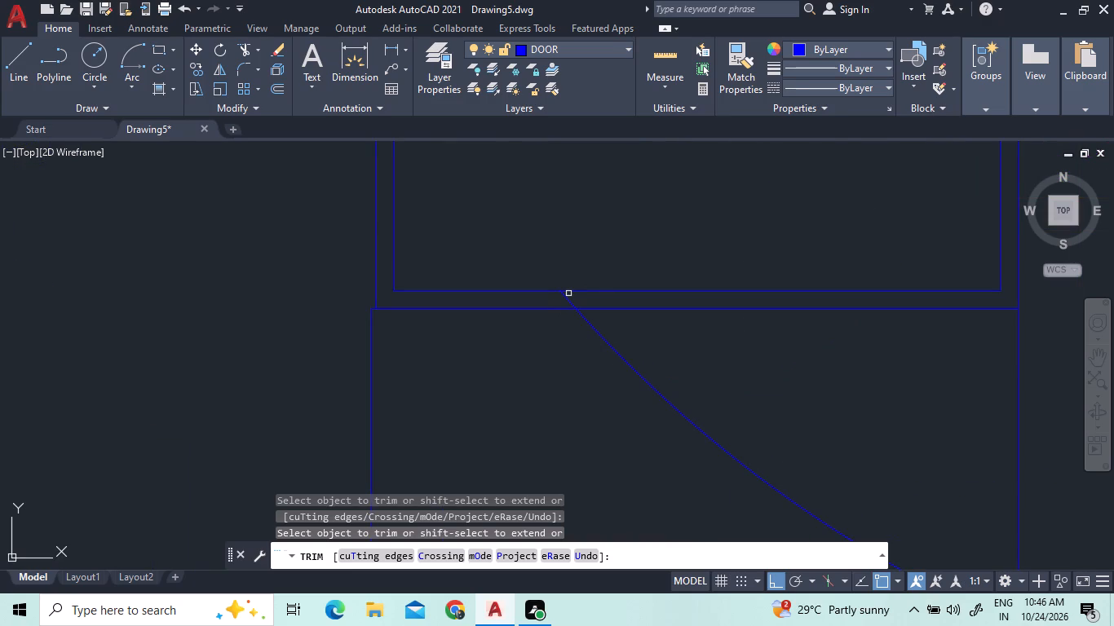
left_click(570, 293)
left_click(567, 302)
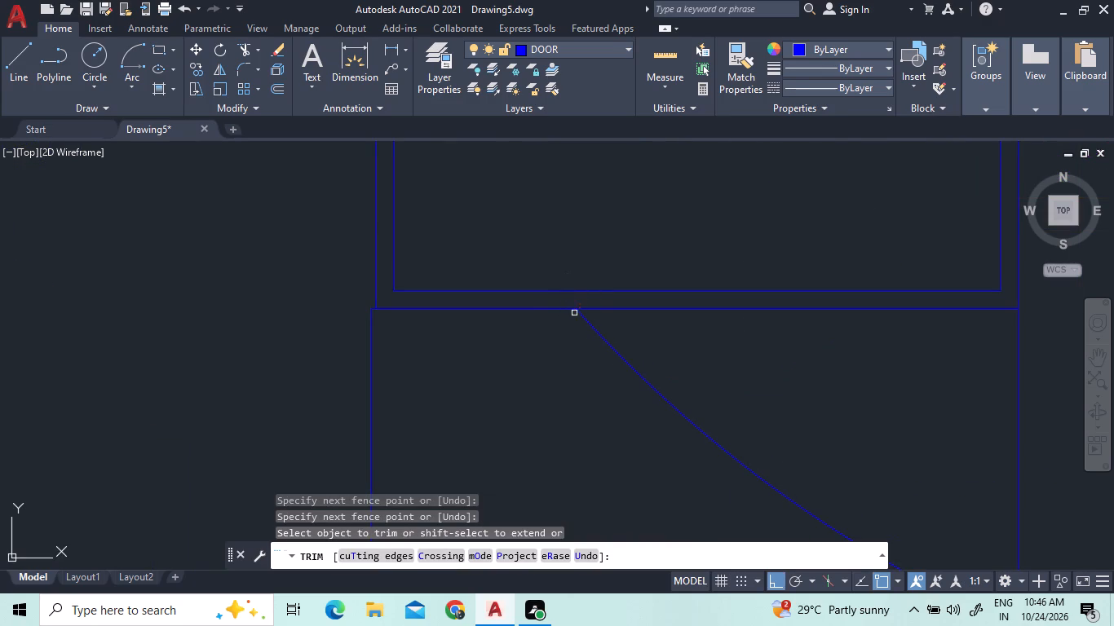
left_click(577, 313)
scroll(581, 313, "down", 4)
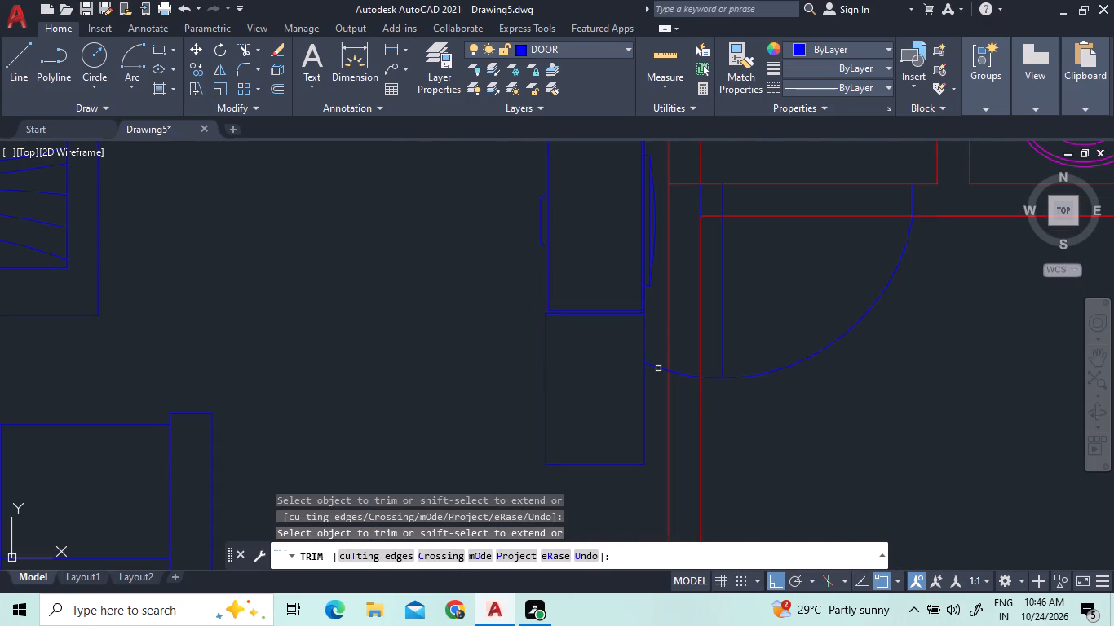
left_click(660, 367)
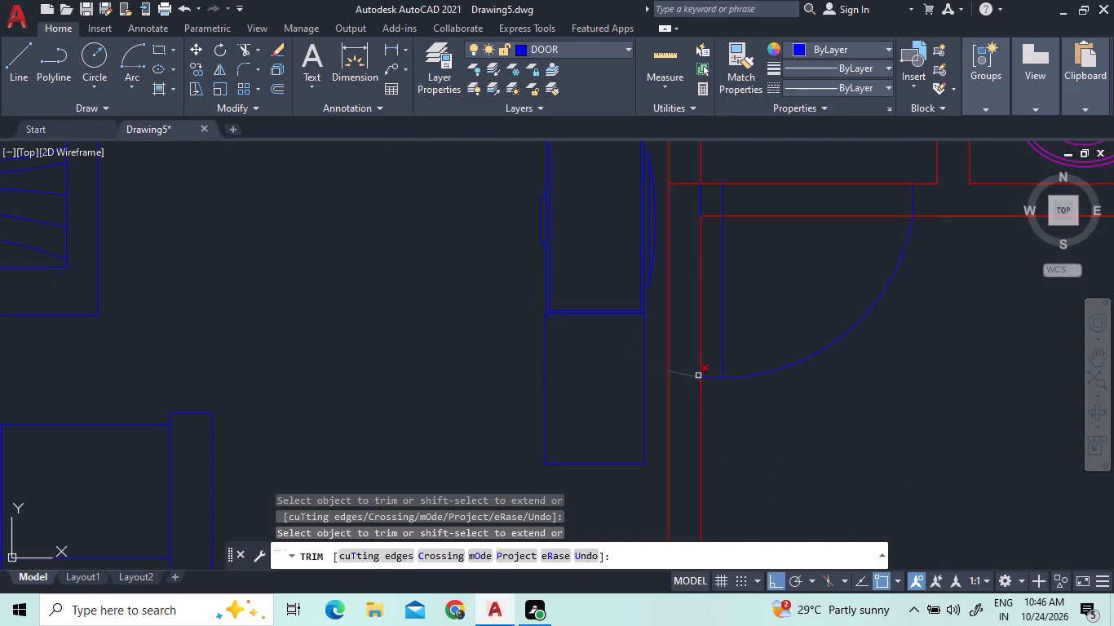
left_click(694, 376)
right_click(776, 253)
left_click(801, 266)
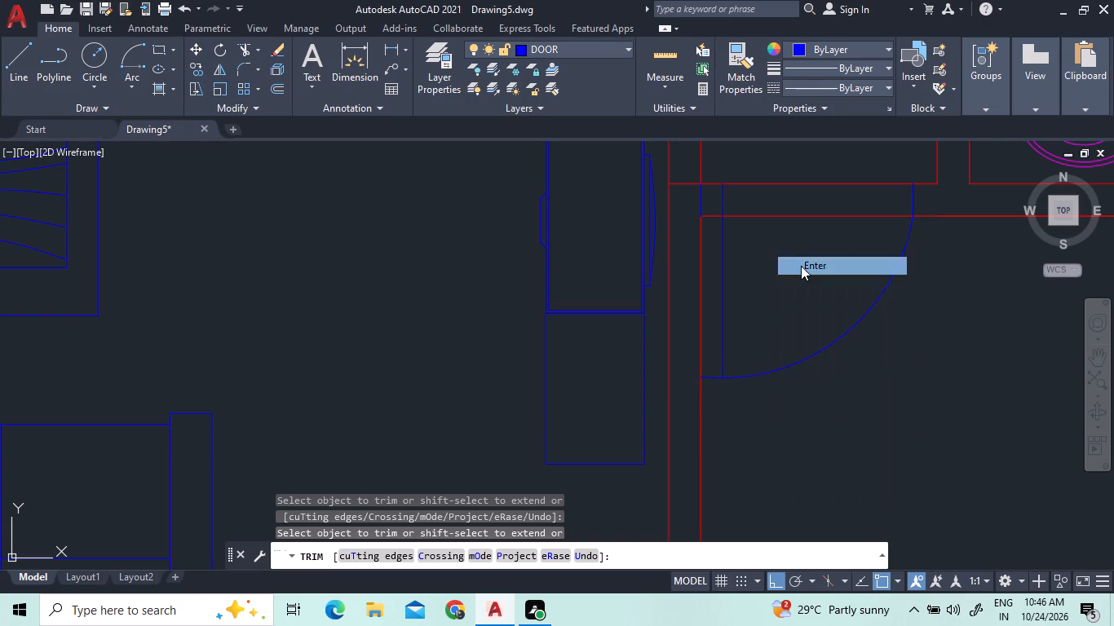
Erase the short west door line crossing the north wall thickness at the room's northwest corner.
left_click(699, 201)
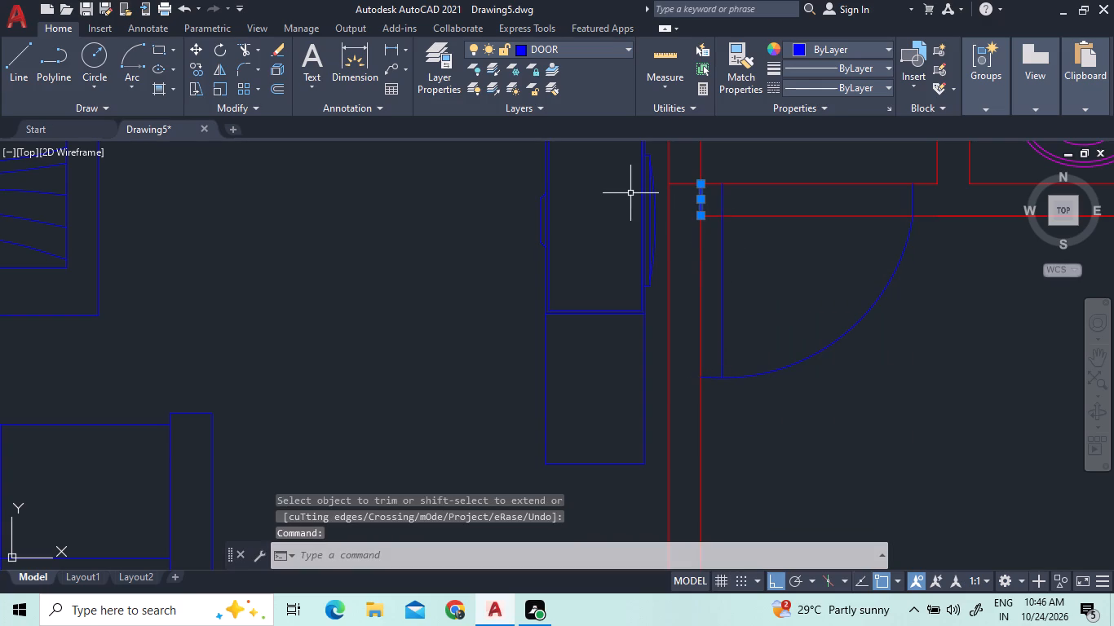
key("Delete")
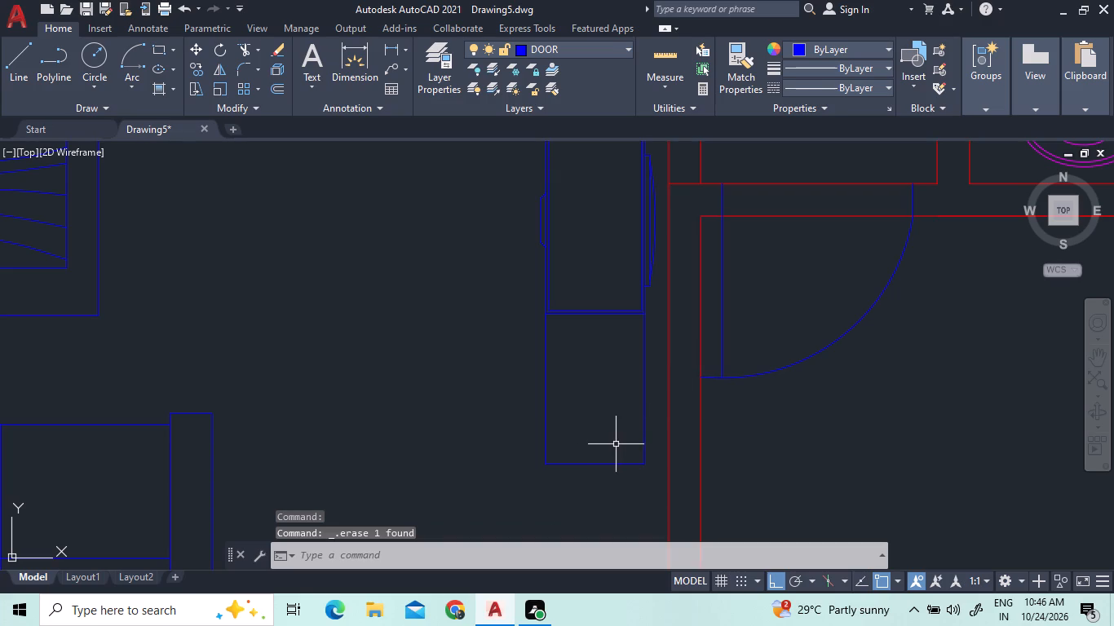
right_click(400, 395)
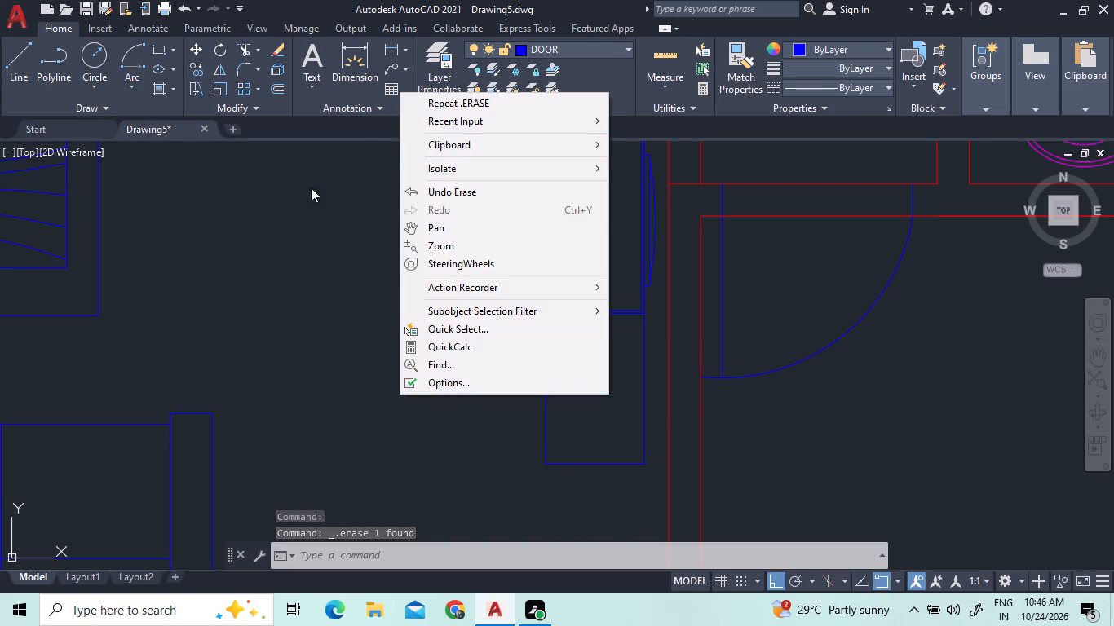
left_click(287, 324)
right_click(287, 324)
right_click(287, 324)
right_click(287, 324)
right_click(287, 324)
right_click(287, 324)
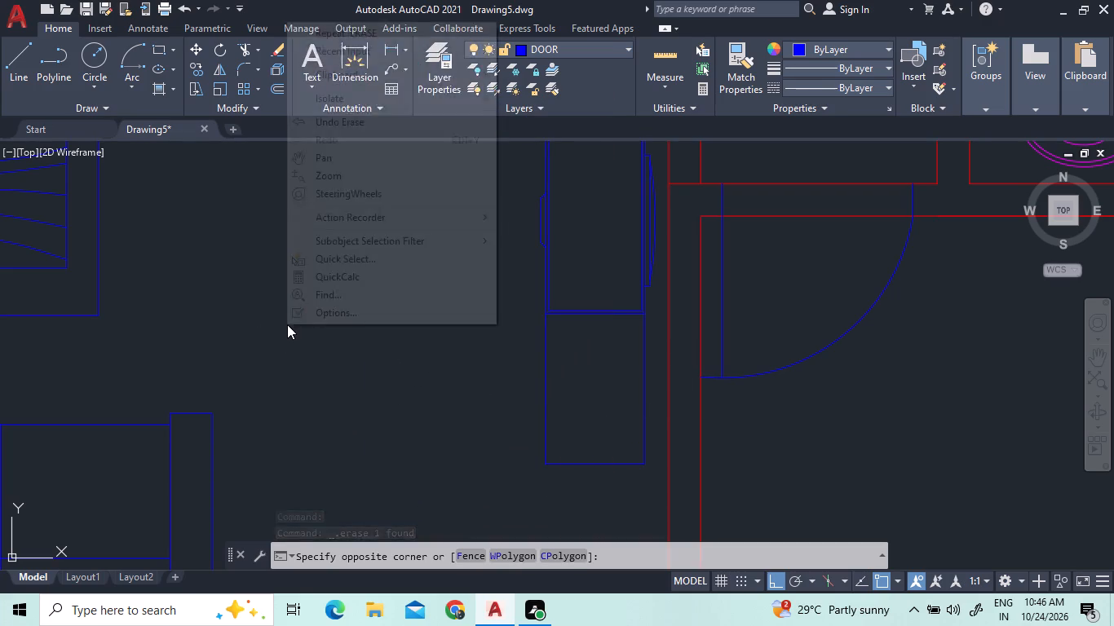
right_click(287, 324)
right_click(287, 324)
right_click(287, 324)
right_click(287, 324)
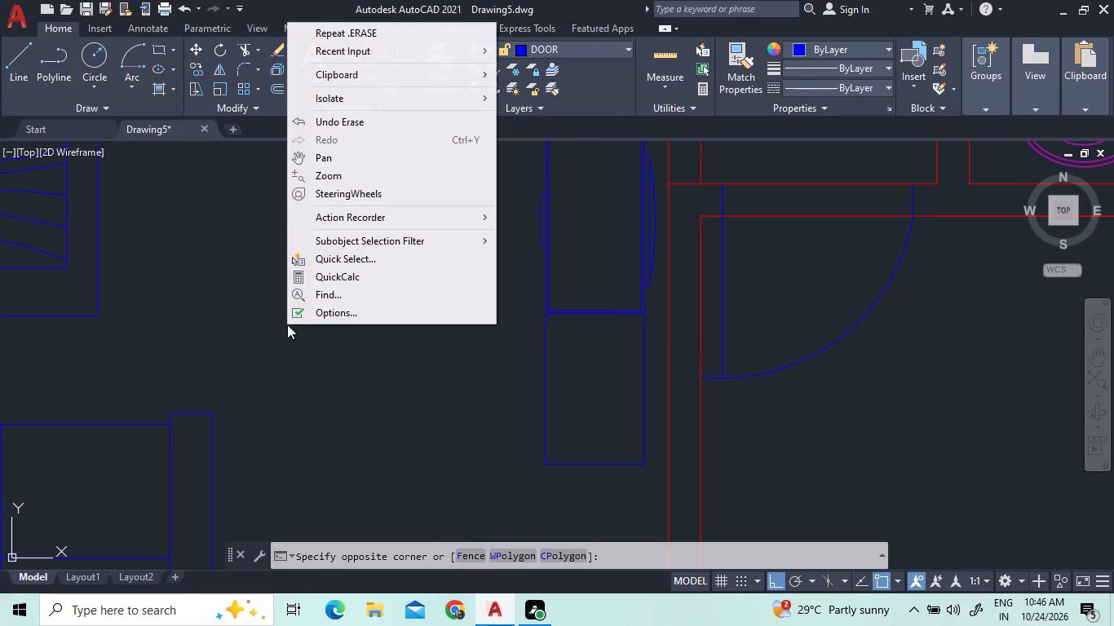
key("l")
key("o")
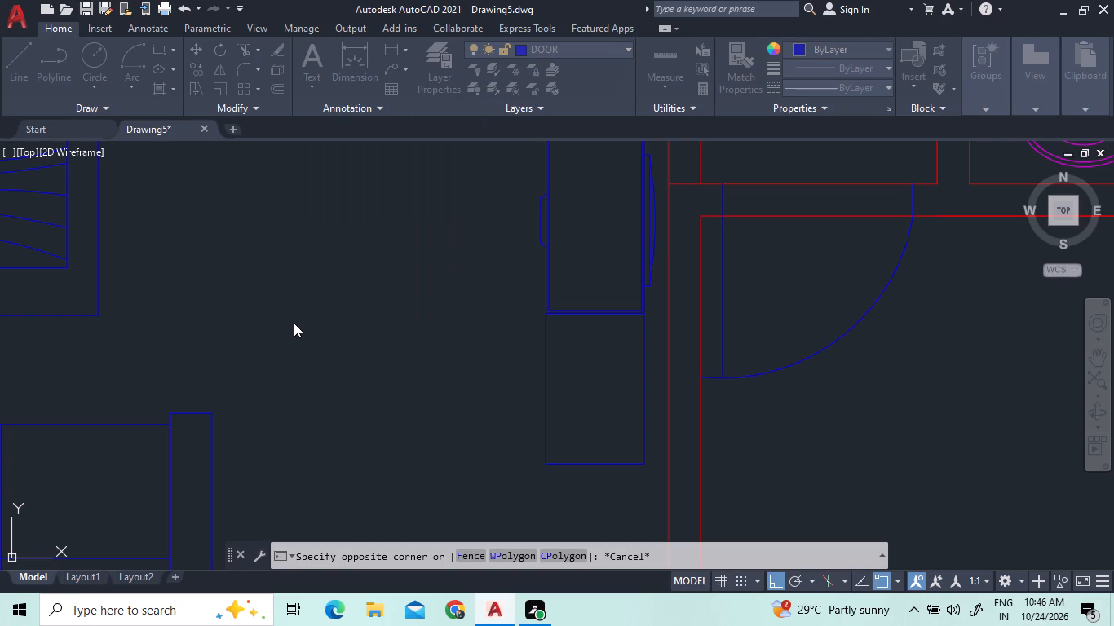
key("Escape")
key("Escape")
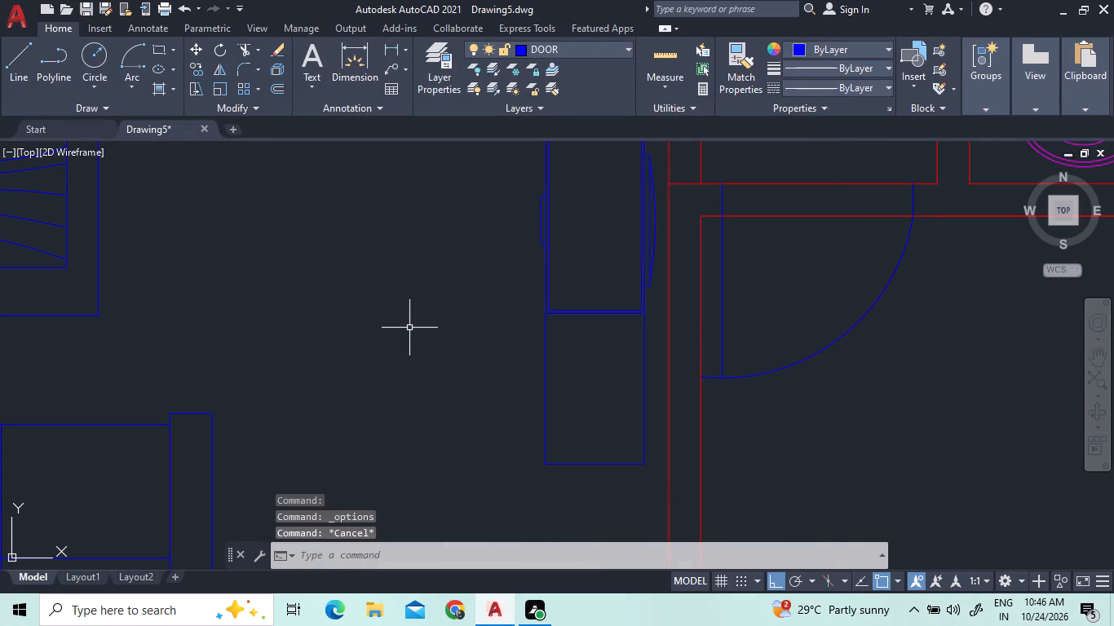
Turn on the command history log file with LOGFILEON.
key("l")
key("o")
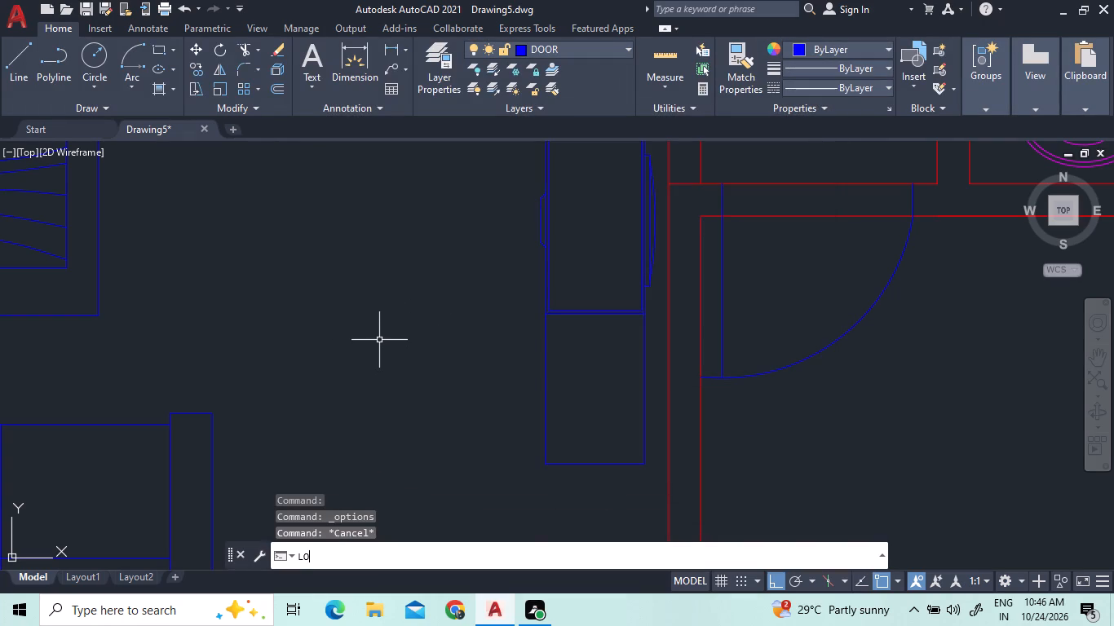
key("g")
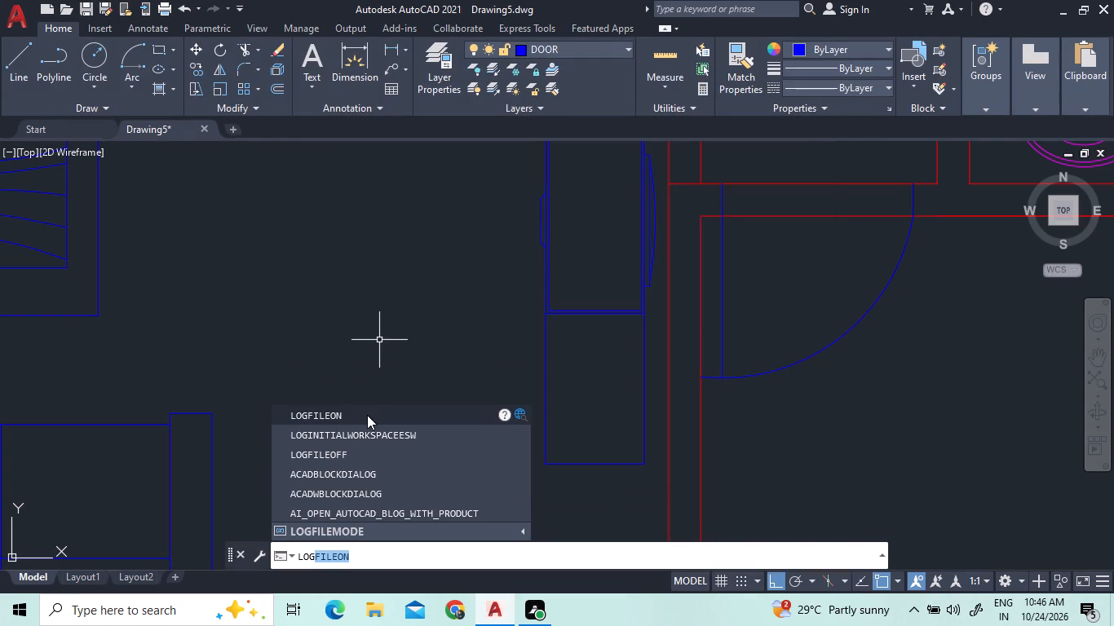
left_click(367, 415)
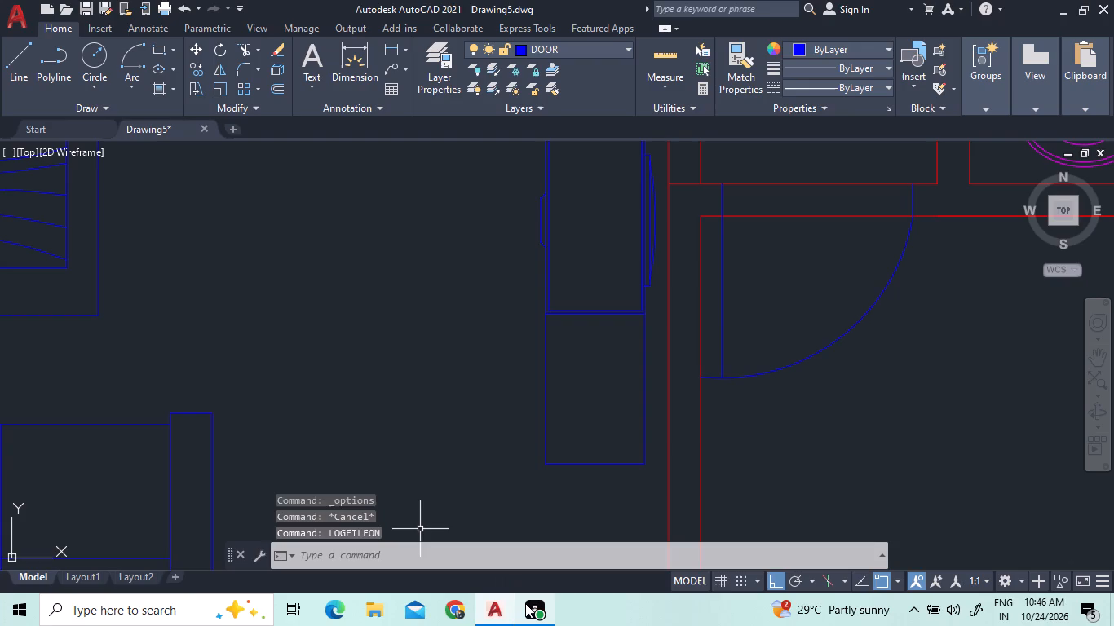
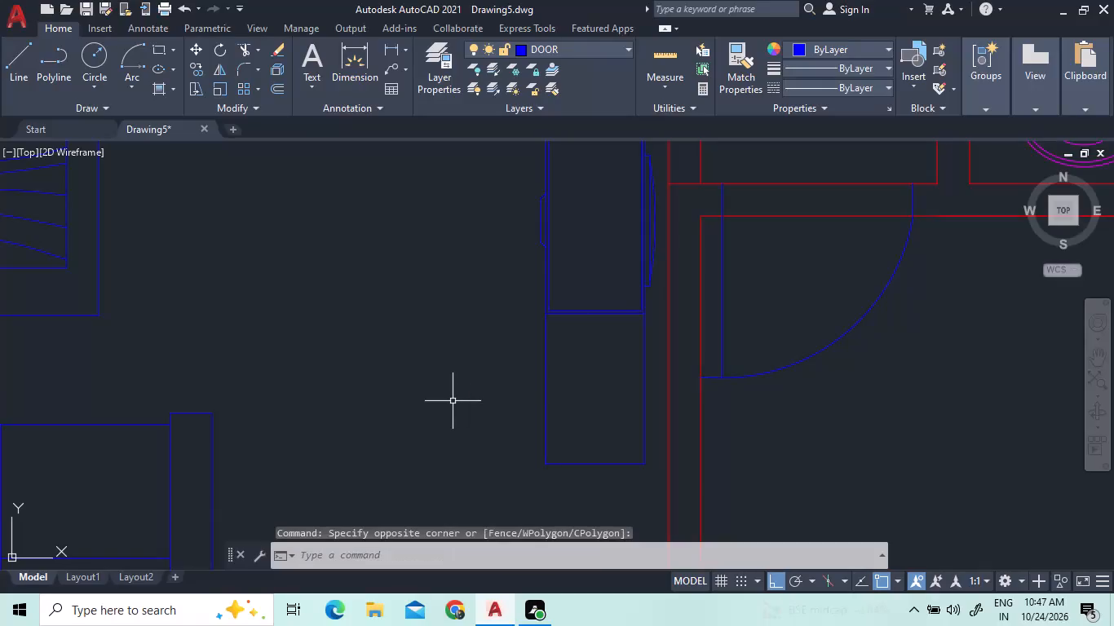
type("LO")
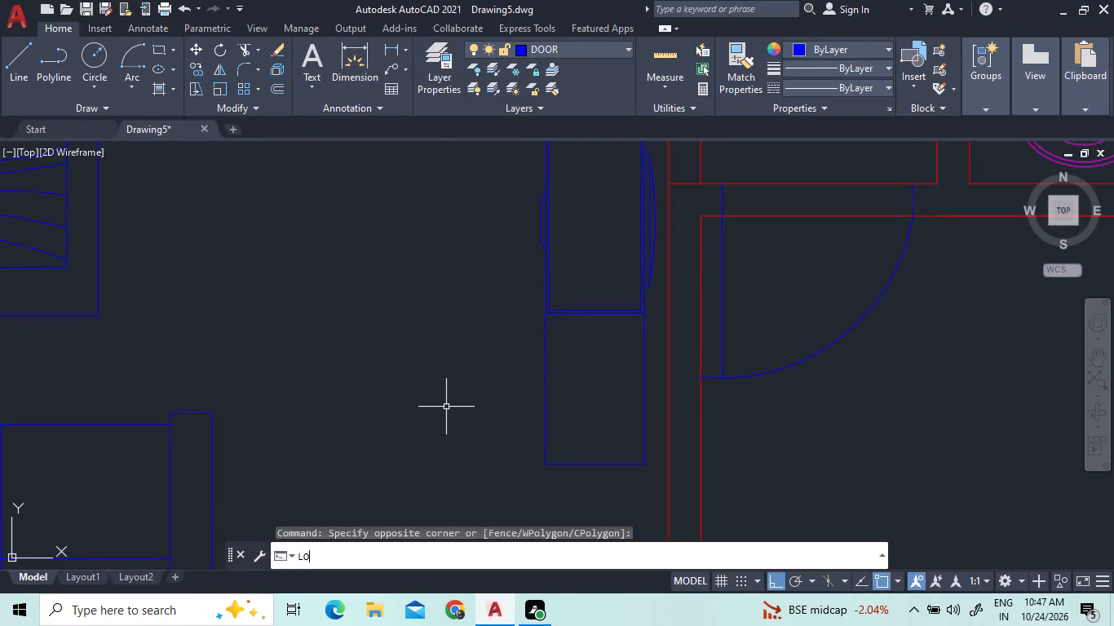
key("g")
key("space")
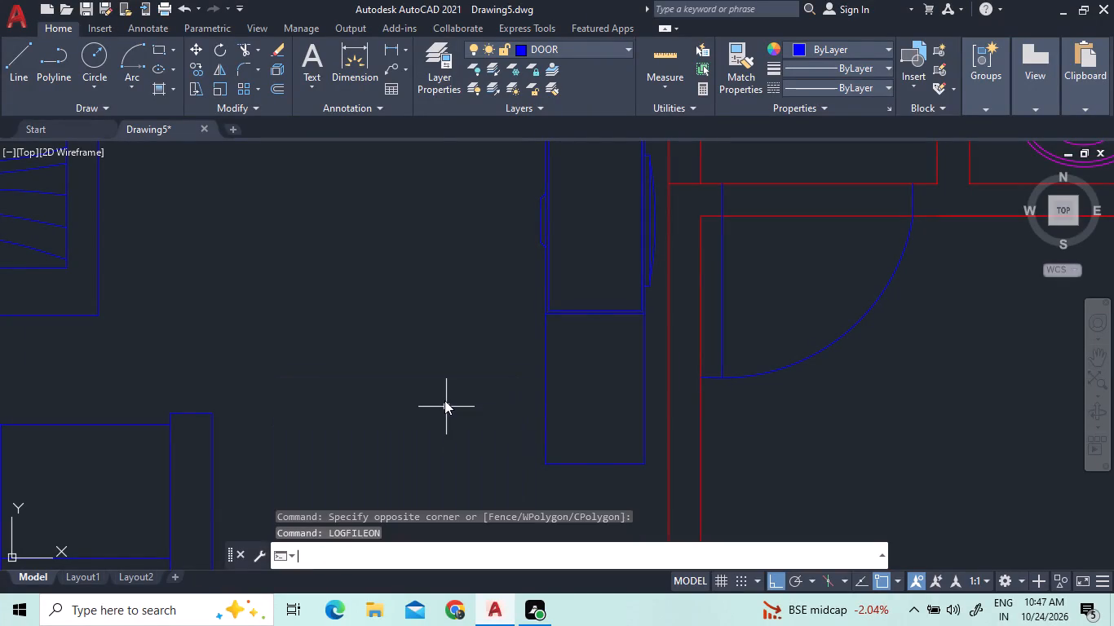
Trim both wall lines crossing the opening of the door into the empty room below the lower bath.
middle_click_drag(749, 324, 487, 436)
left_click(239, 47)
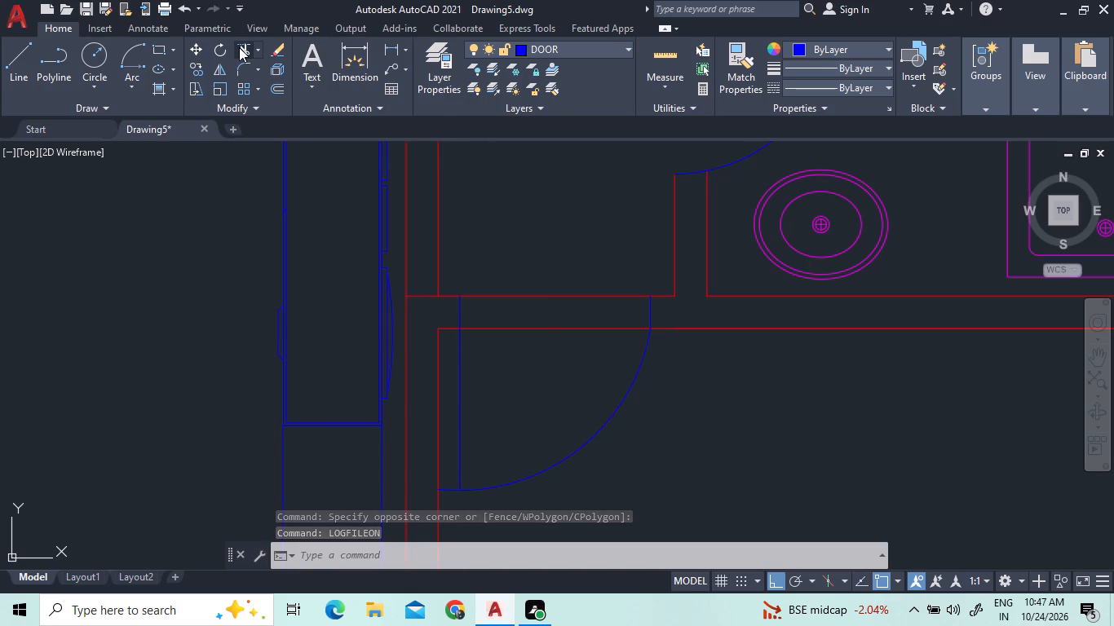
left_click(551, 339)
left_click(541, 241)
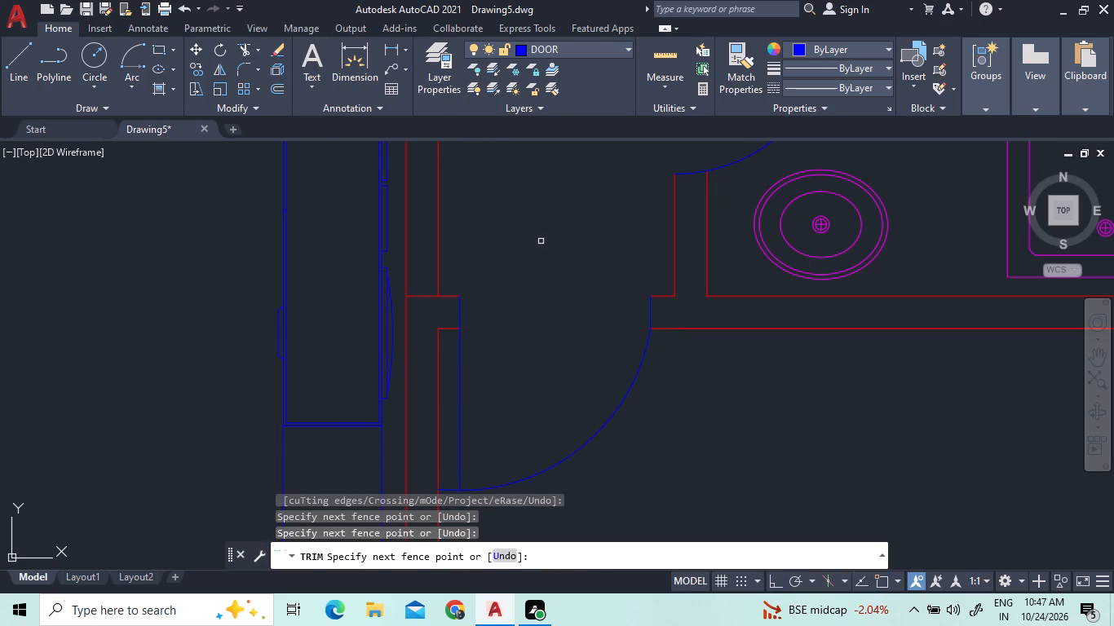
scroll(523, 342, "down", 3)
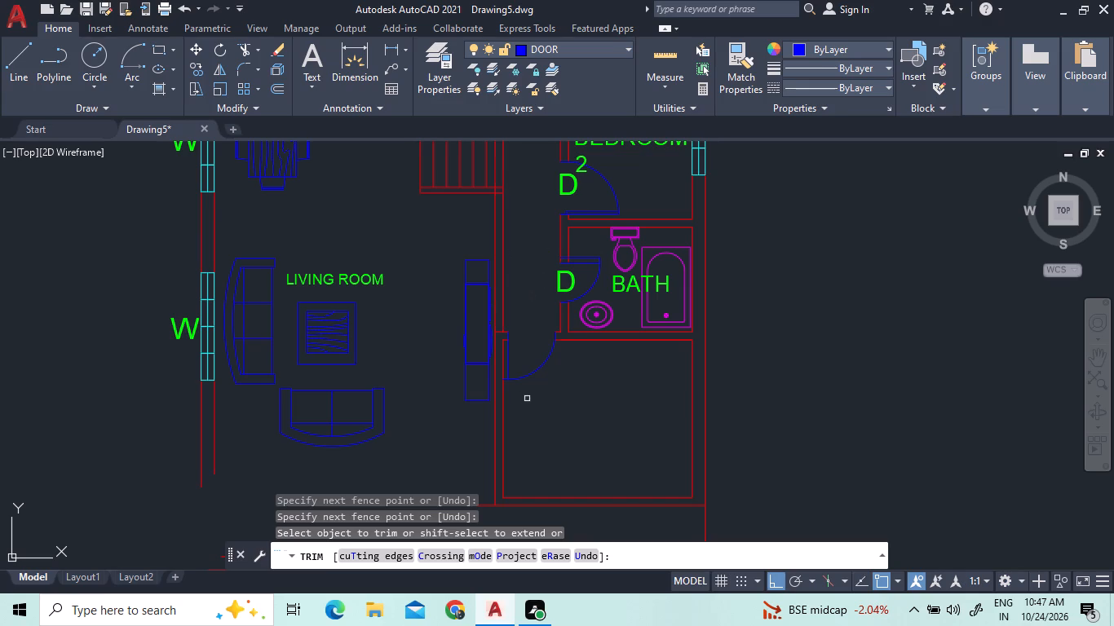
middle_click(596, 392)
right_click(596, 391)
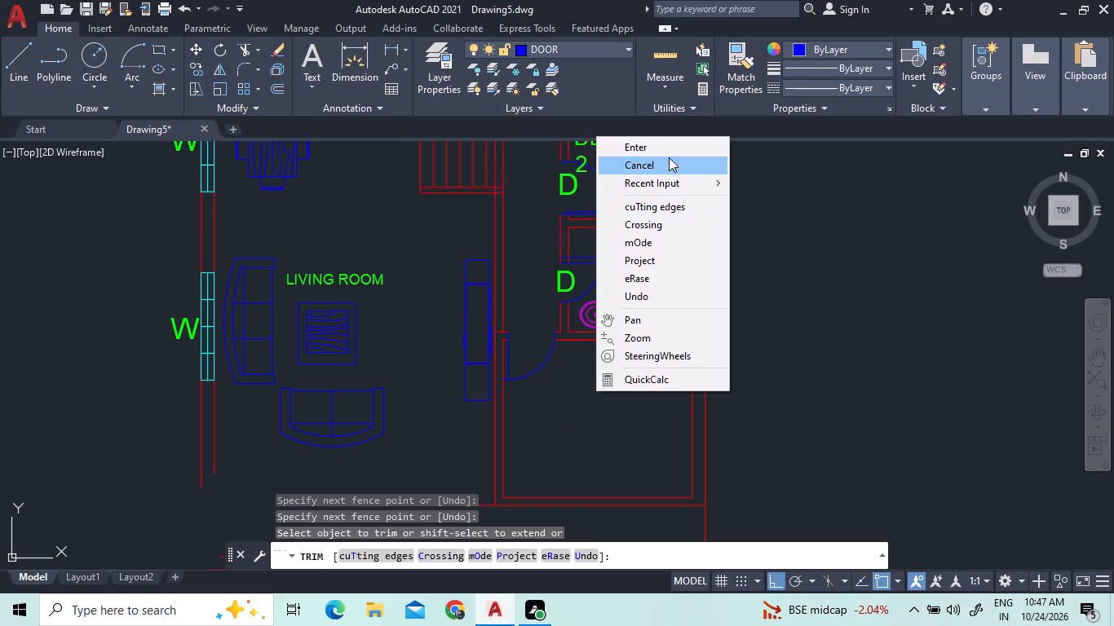
left_click(669, 147)
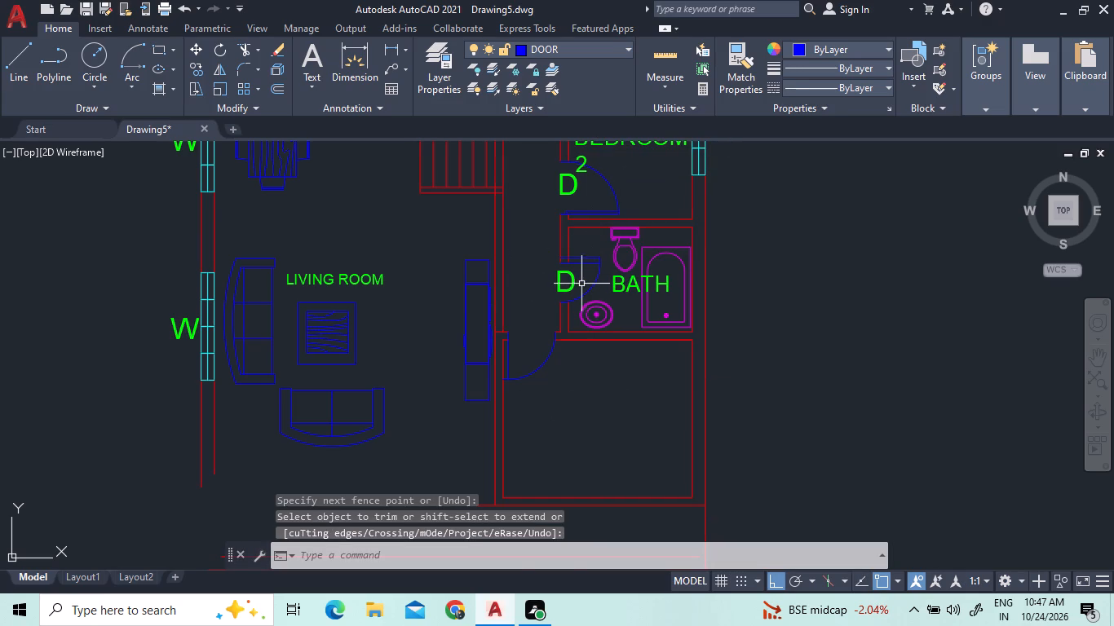
Copy the D label from the lower bath's door to the door opening of the empty room below it.
left_click(580, 277)
left_click(563, 279)
right_click(563, 279)
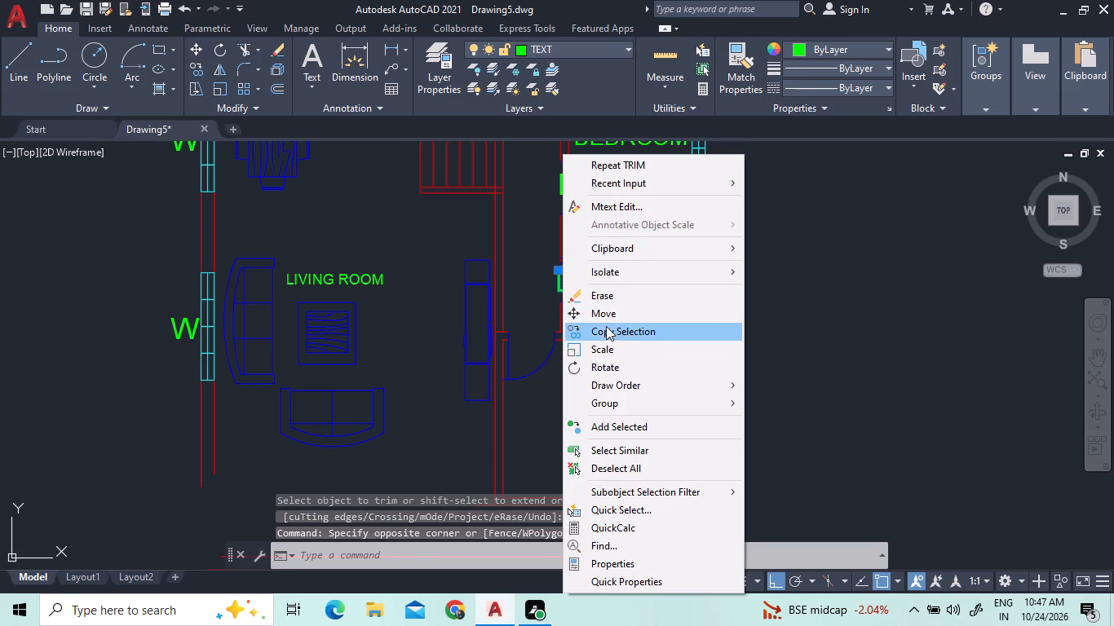
left_click(608, 330)
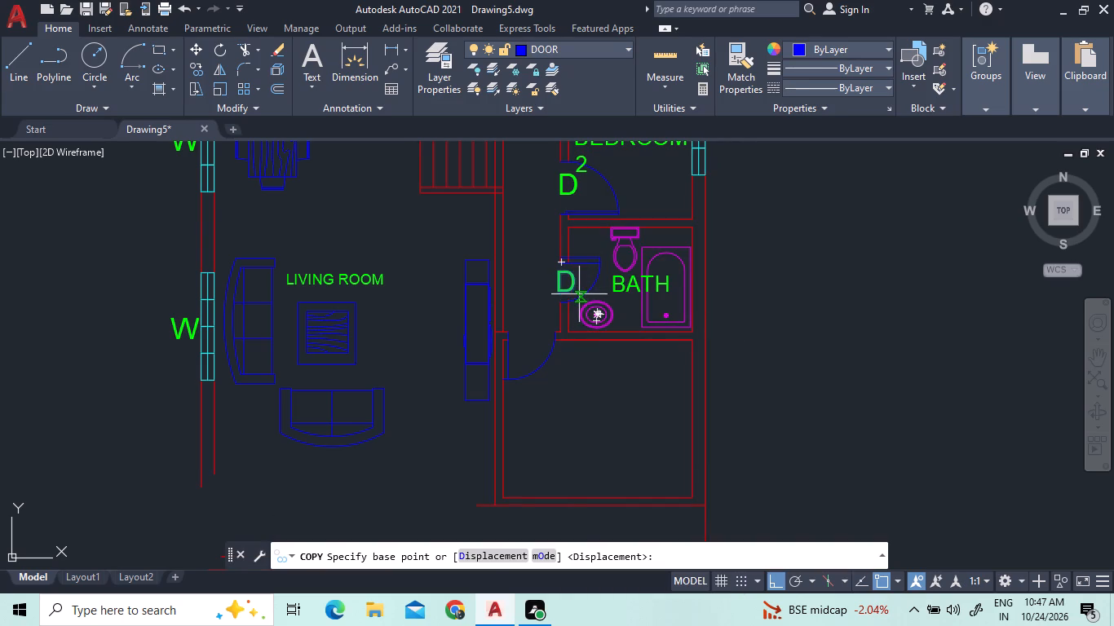
left_click(567, 280)
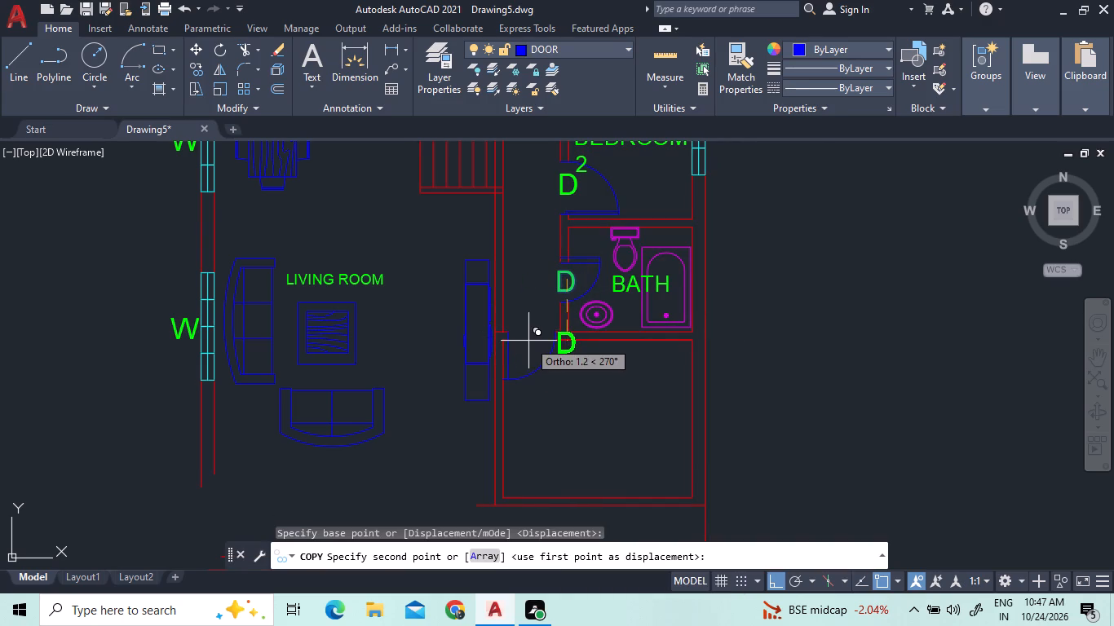
scroll(524, 339, "up", 2)
key("F8")
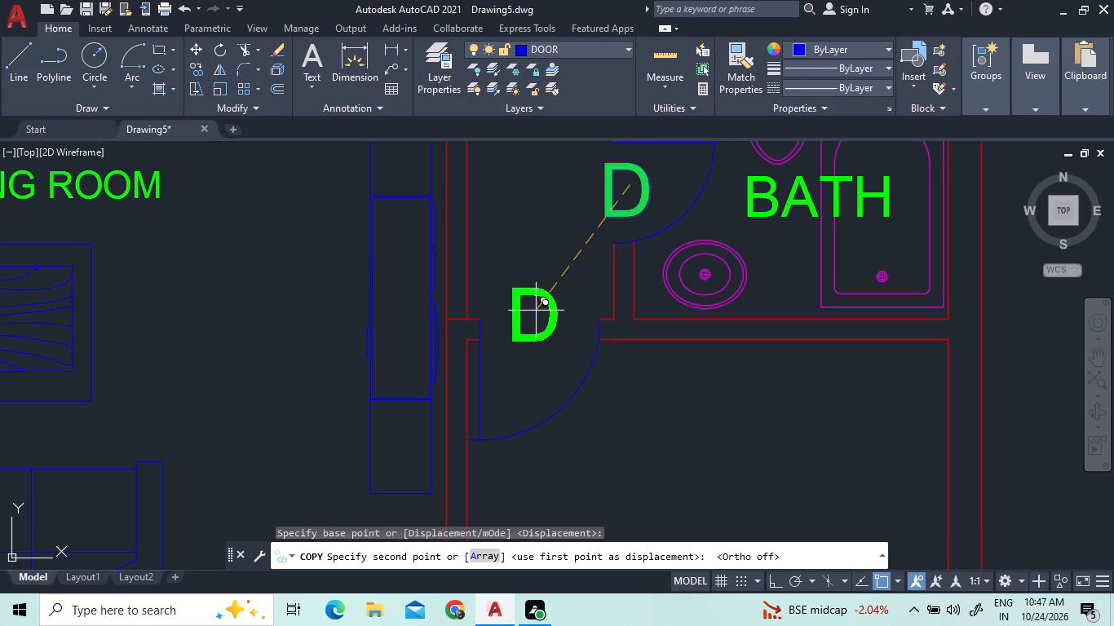
left_click(537, 330)
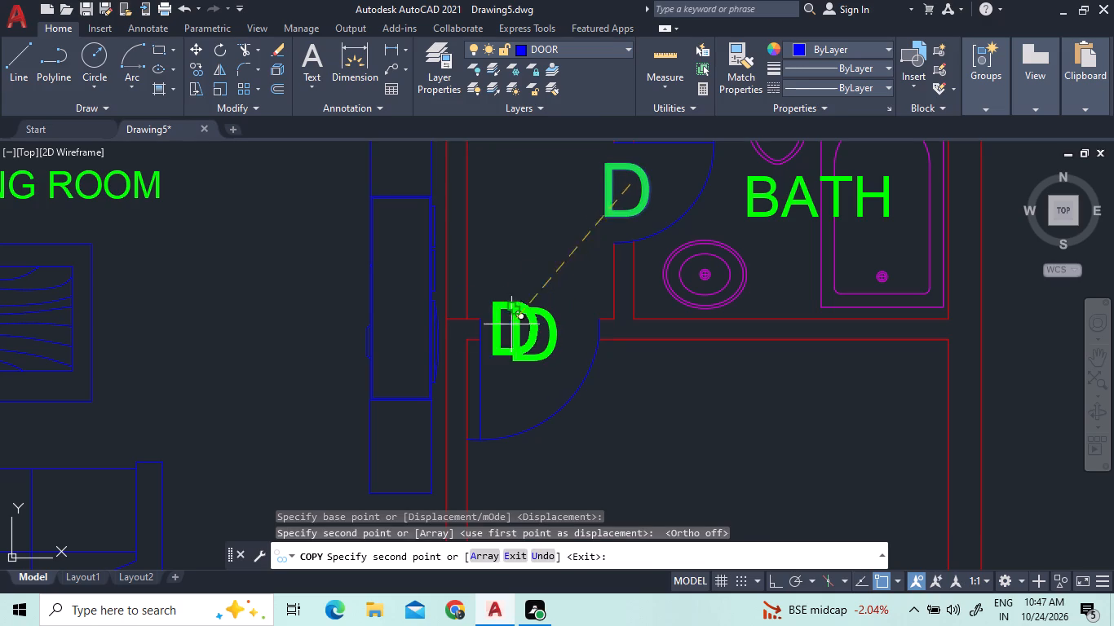
right_click(220, 339)
left_click(244, 343)
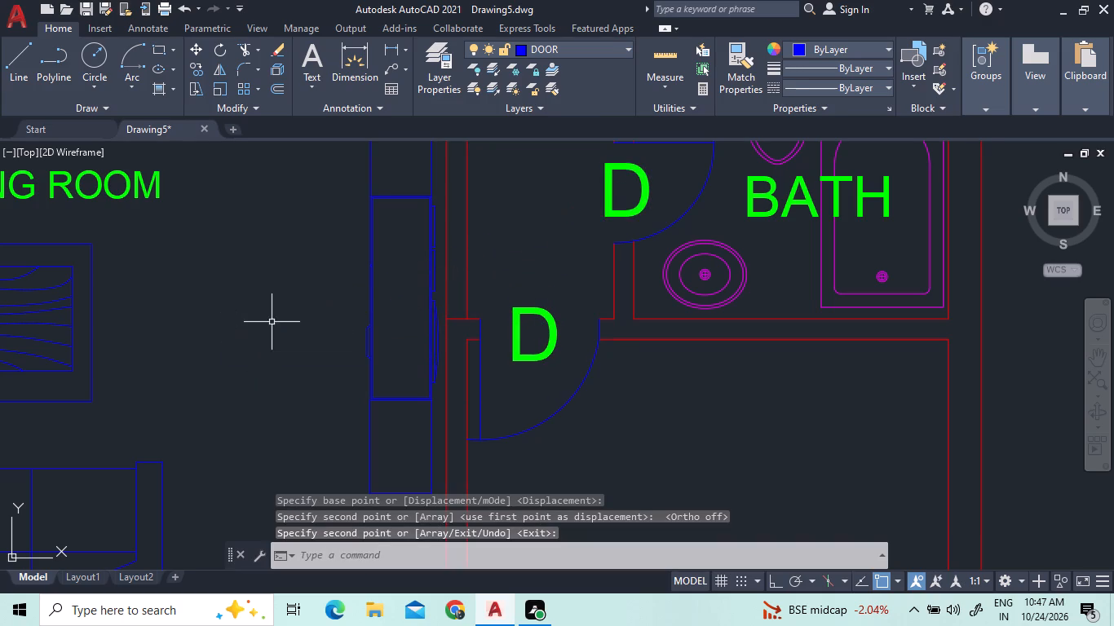
Copy the Bedroom 1 bed with its two side tables about 9.7 units straight down into the empty room below the bath.
scroll(272, 322, "down", 2)
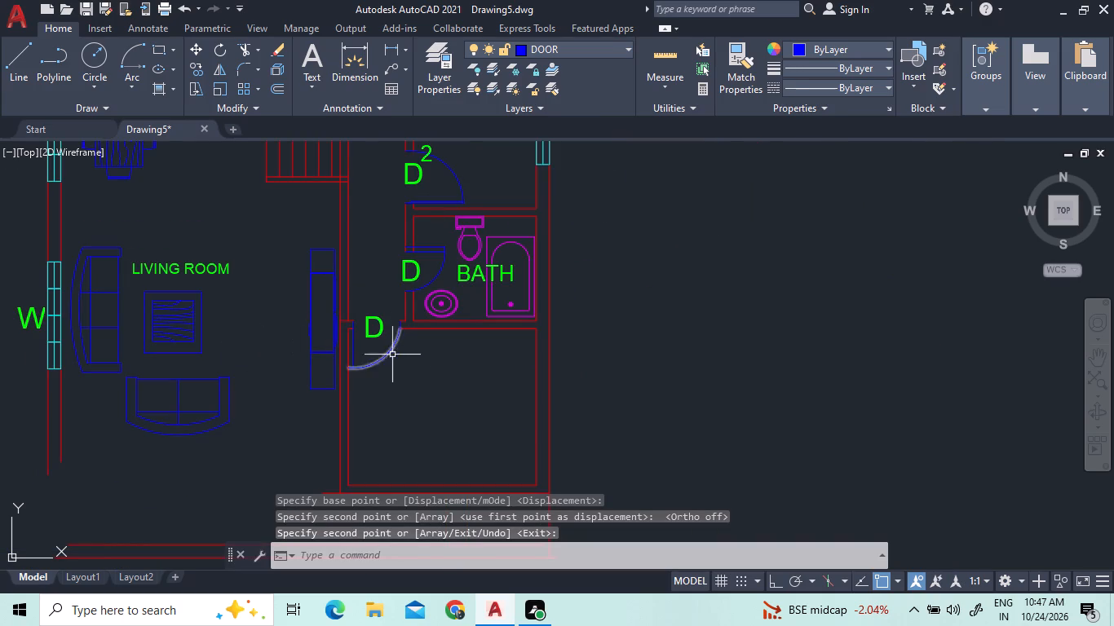
scroll(532, 433, "down", 2)
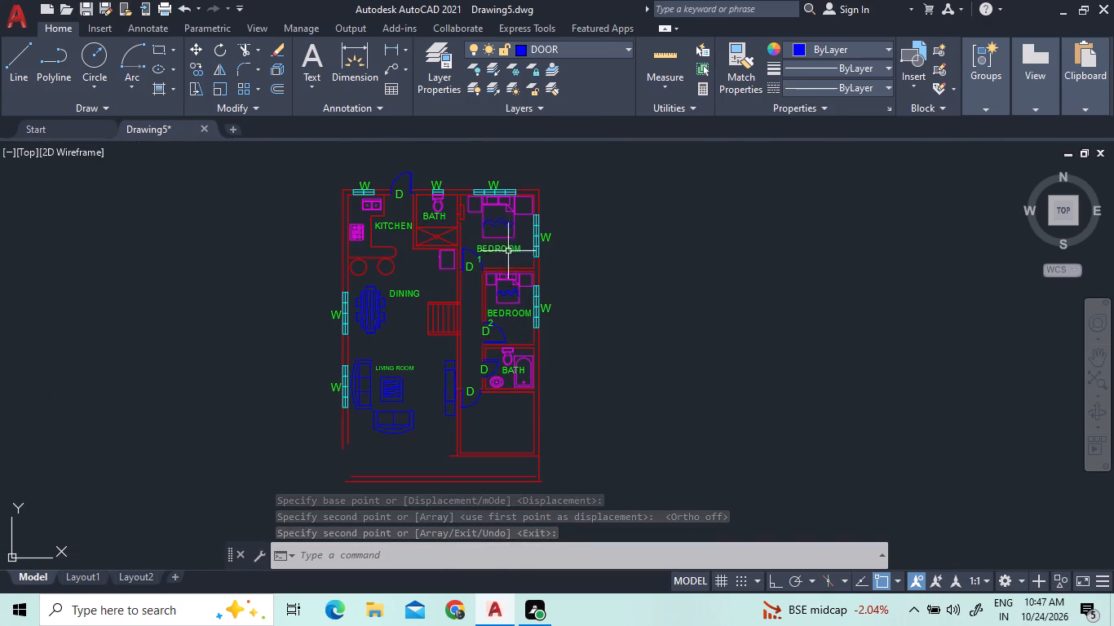
scroll(512, 235, "up", 2)
scroll(524, 248, "down", 2)
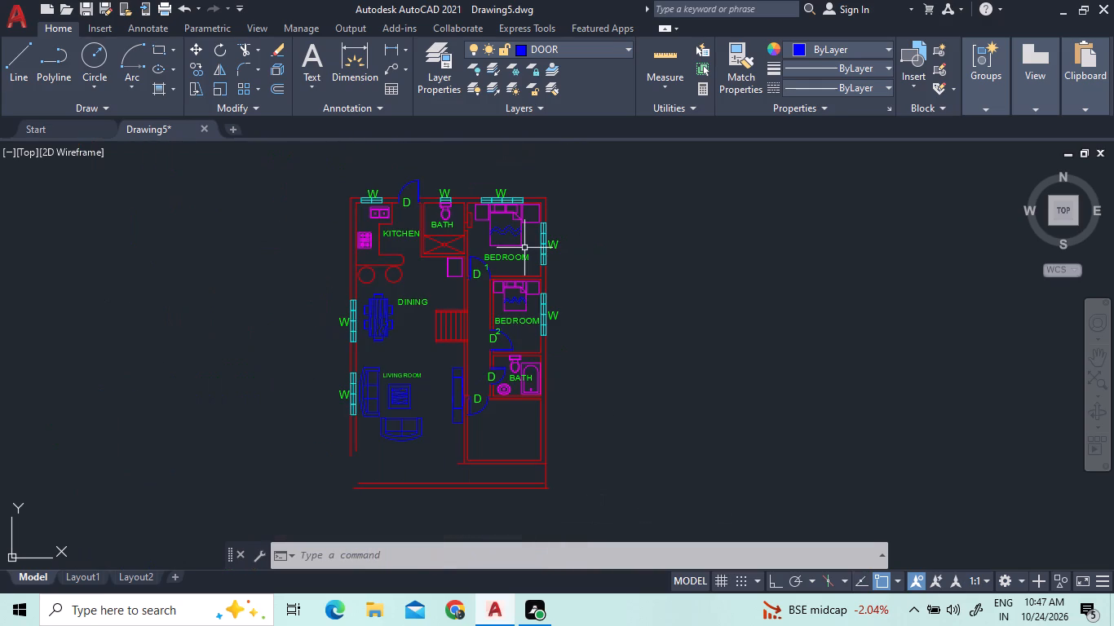
scroll(484, 210, "up", 2)
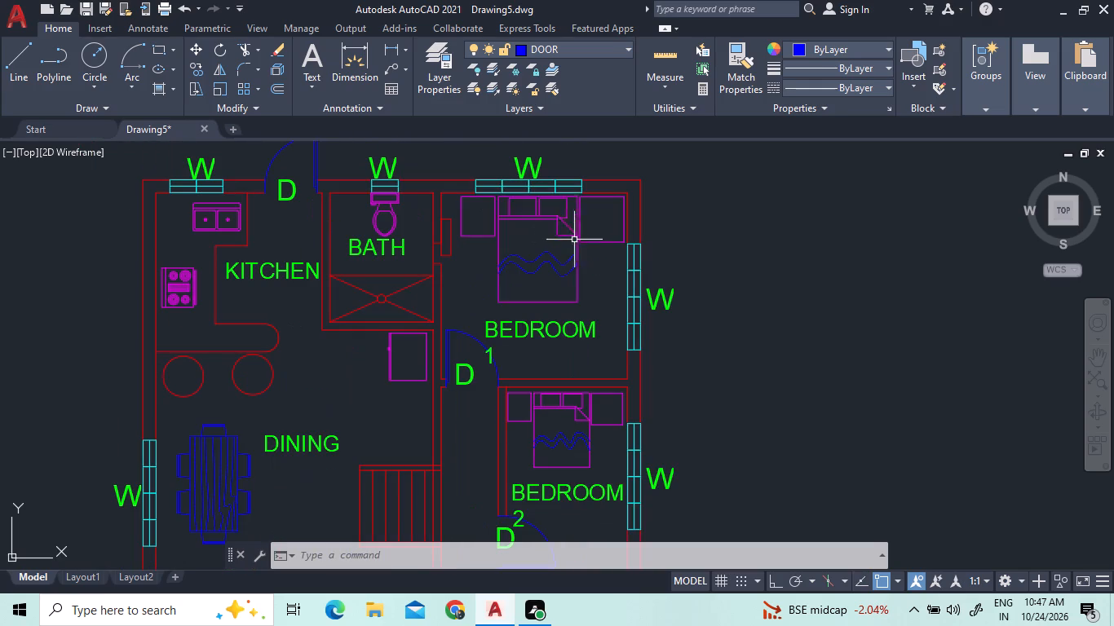
left_click(595, 266)
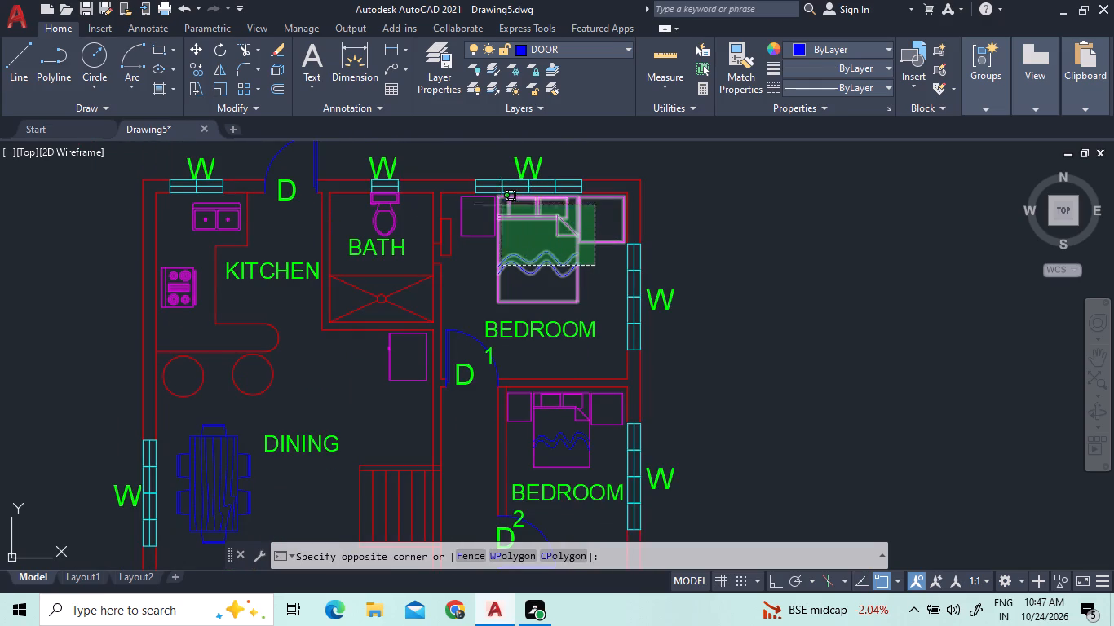
left_click(484, 206)
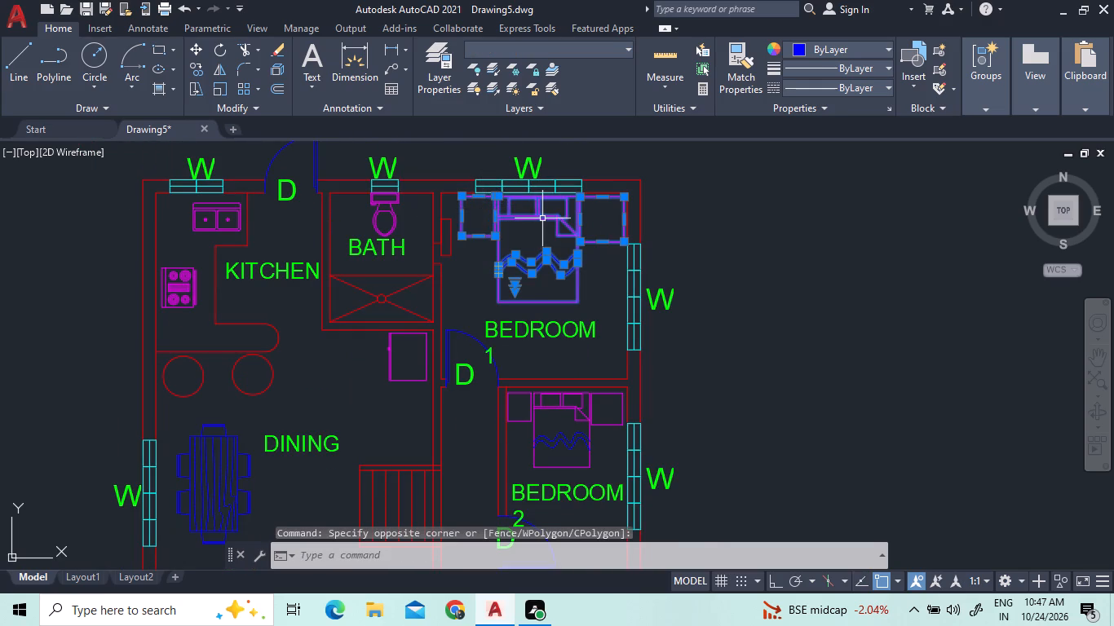
right_click(542, 218)
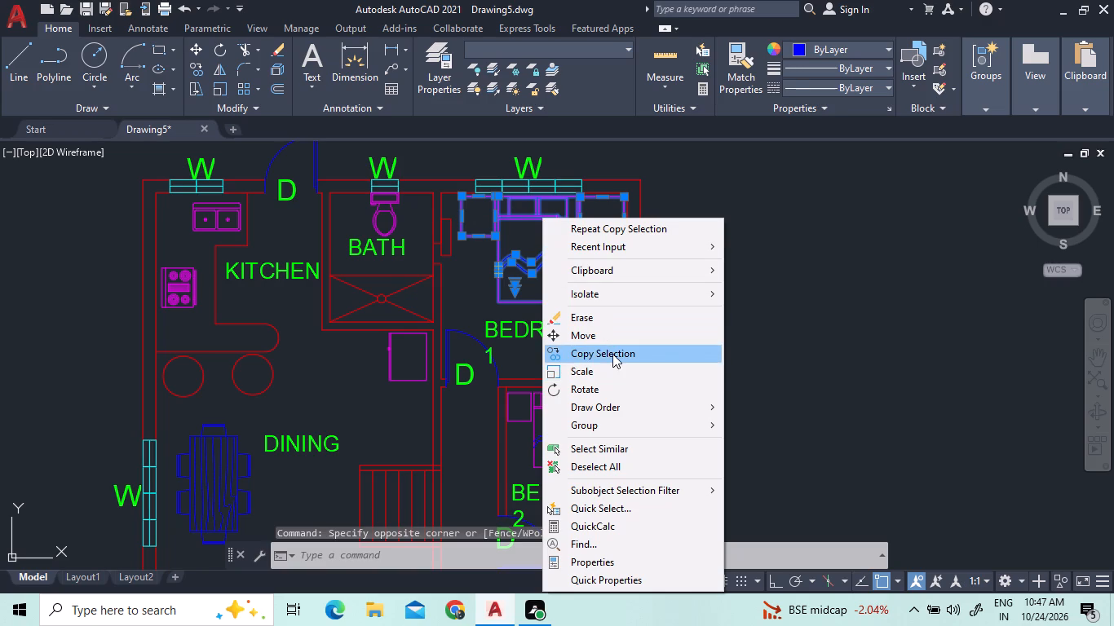
left_click(612, 354)
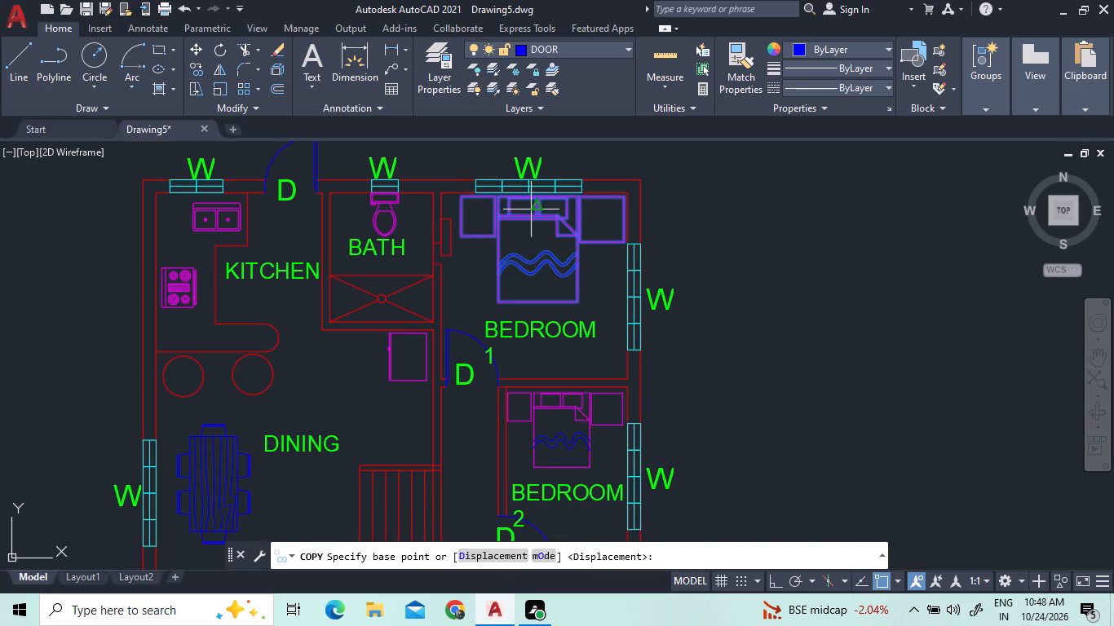
left_click(534, 214)
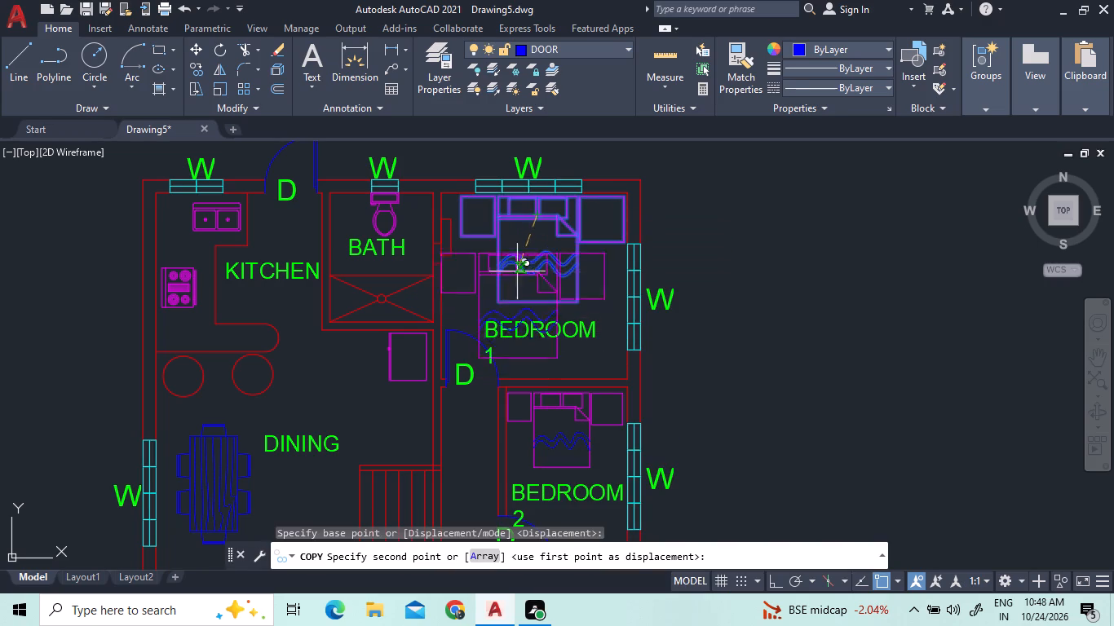
scroll(524, 253, "down", 3)
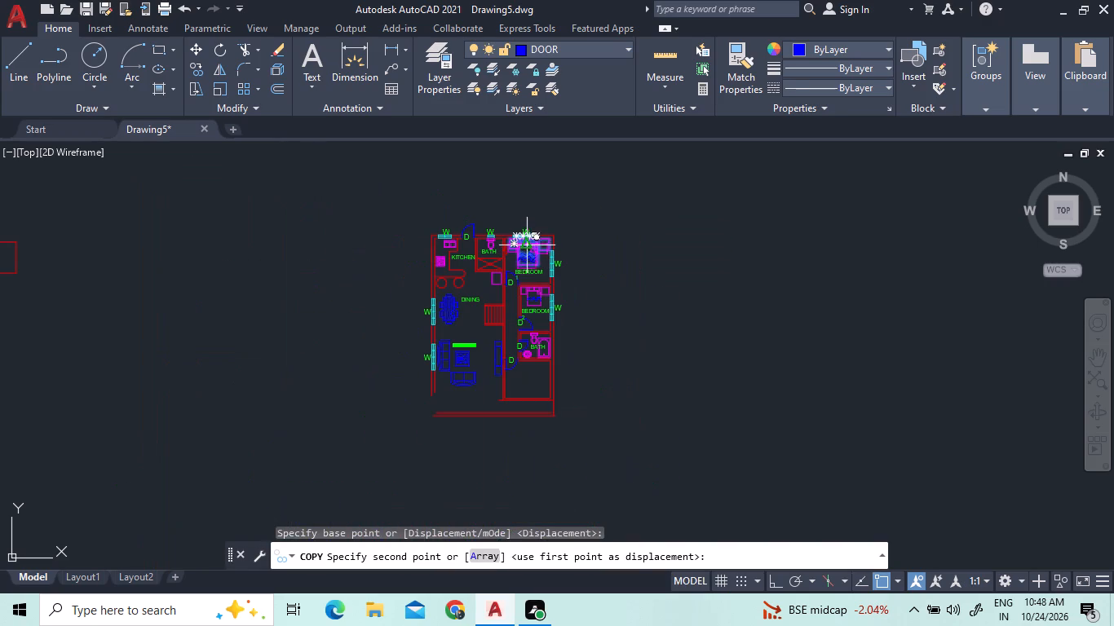
key("F8")
scroll(525, 267, "down", 2)
scroll(536, 333, "up", 4)
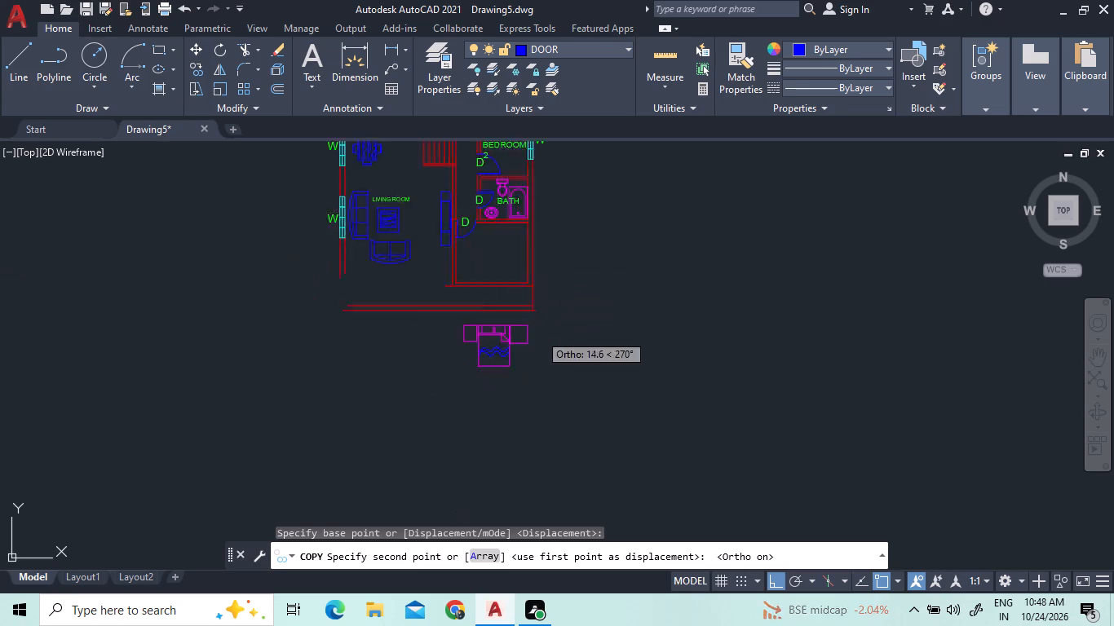
scroll(554, 166, "up", 3)
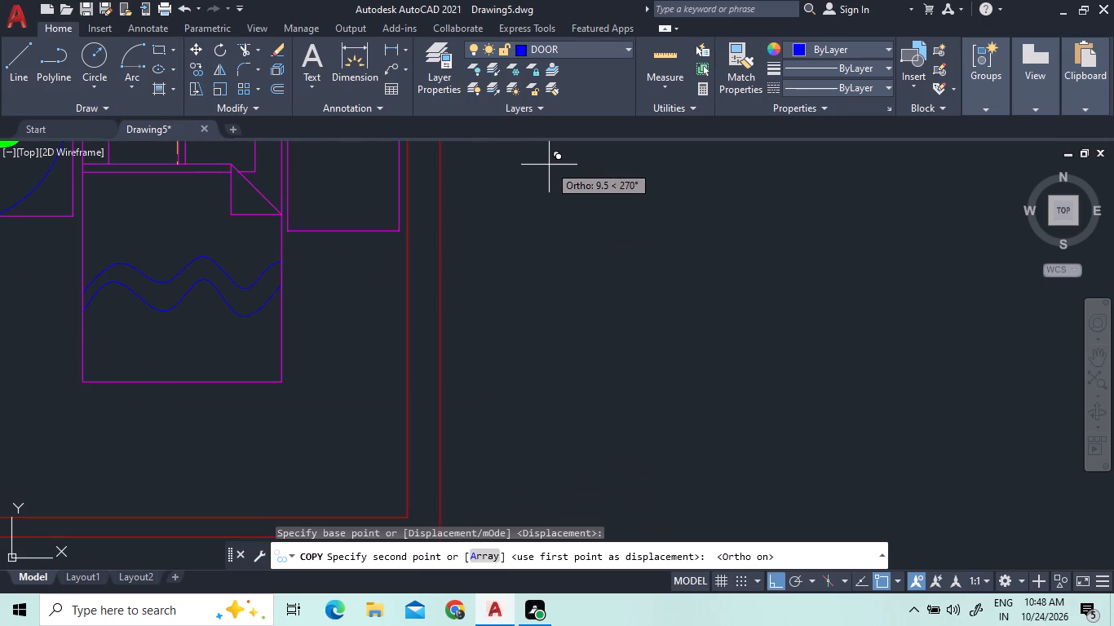
scroll(539, 207, "down", 1)
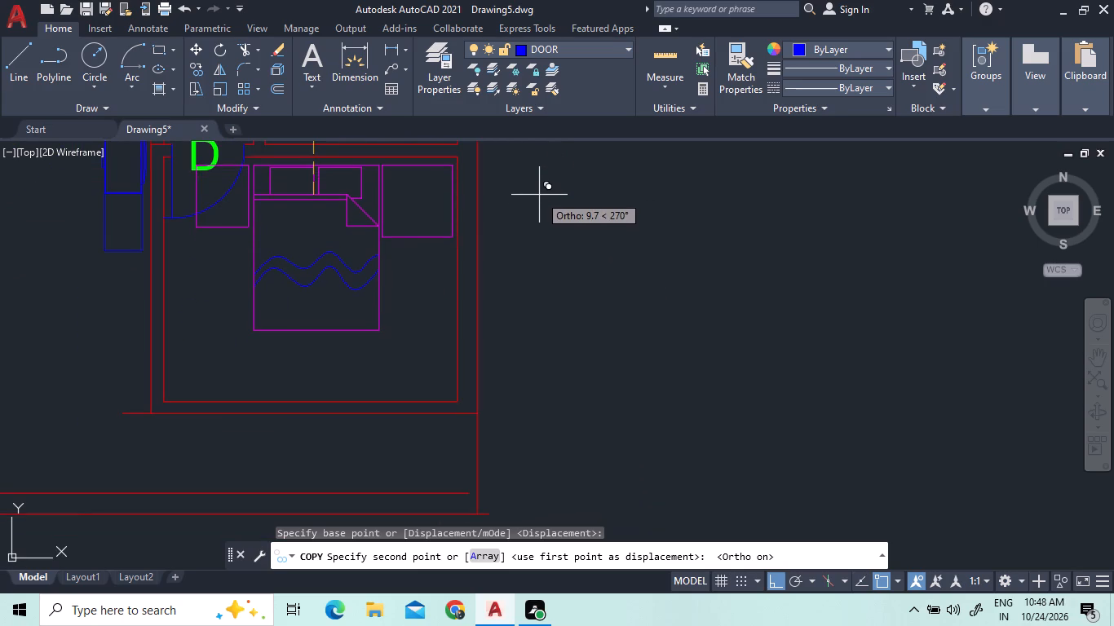
left_click(539, 195)
right_click(571, 238)
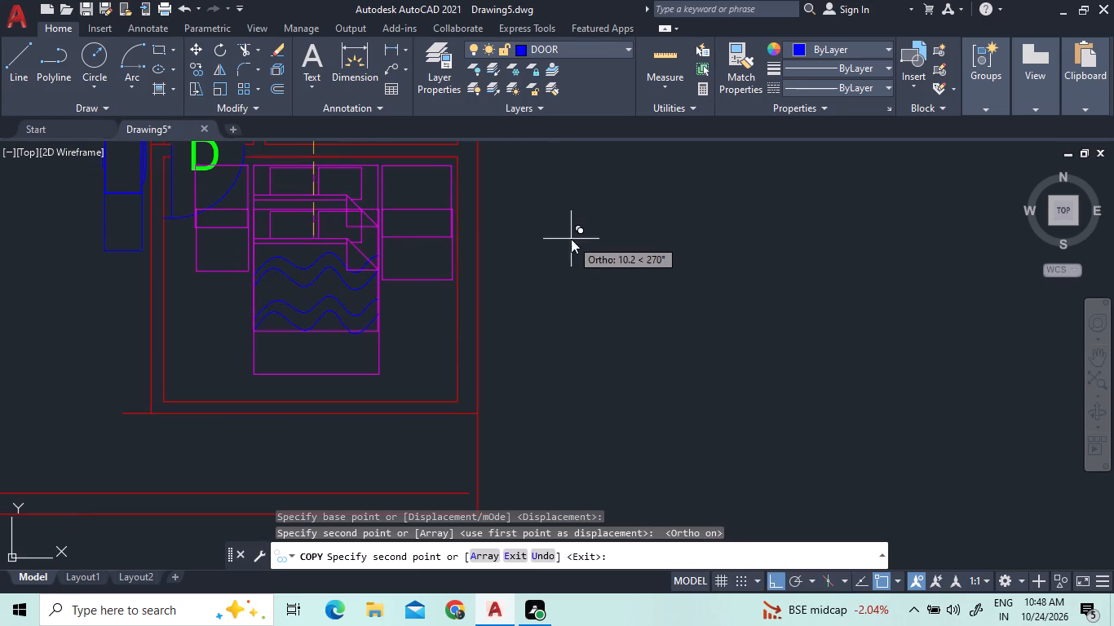
left_click(583, 245)
Scale the copied bed, side tables and upper blanket wave slightly smaller about the bed's lower-left corner.
left_click(422, 236)
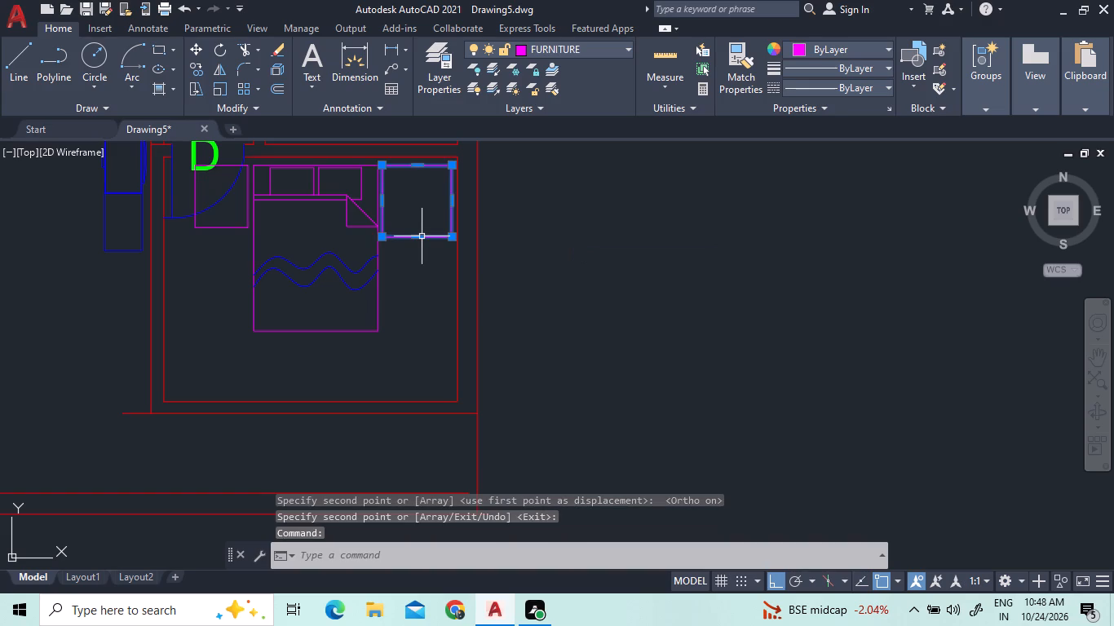
key("Escape")
left_click(427, 258)
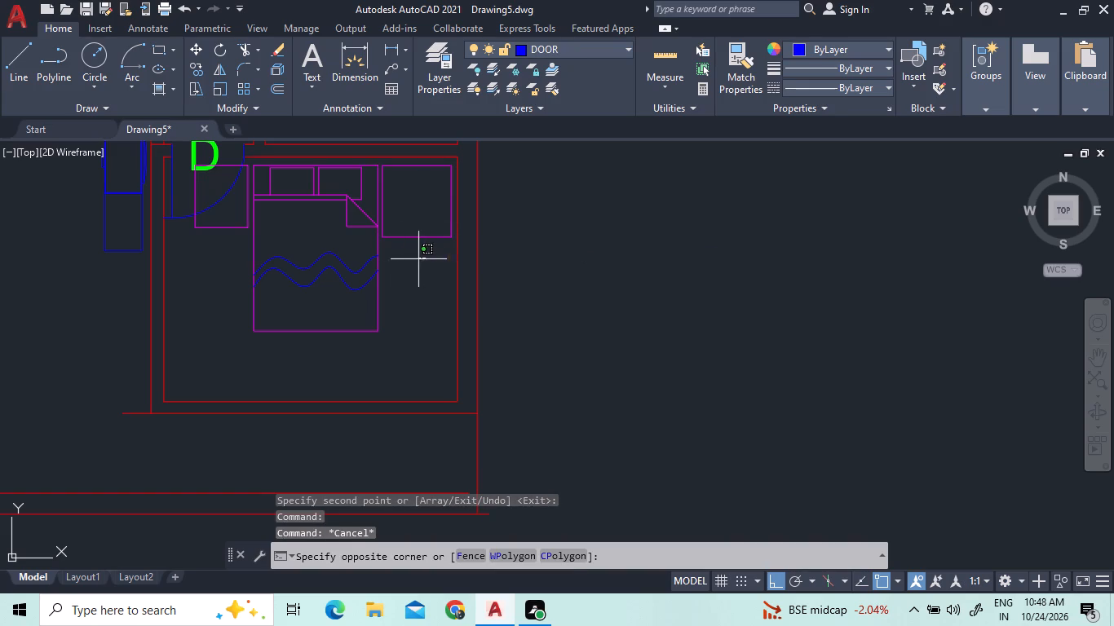
left_click(237, 179)
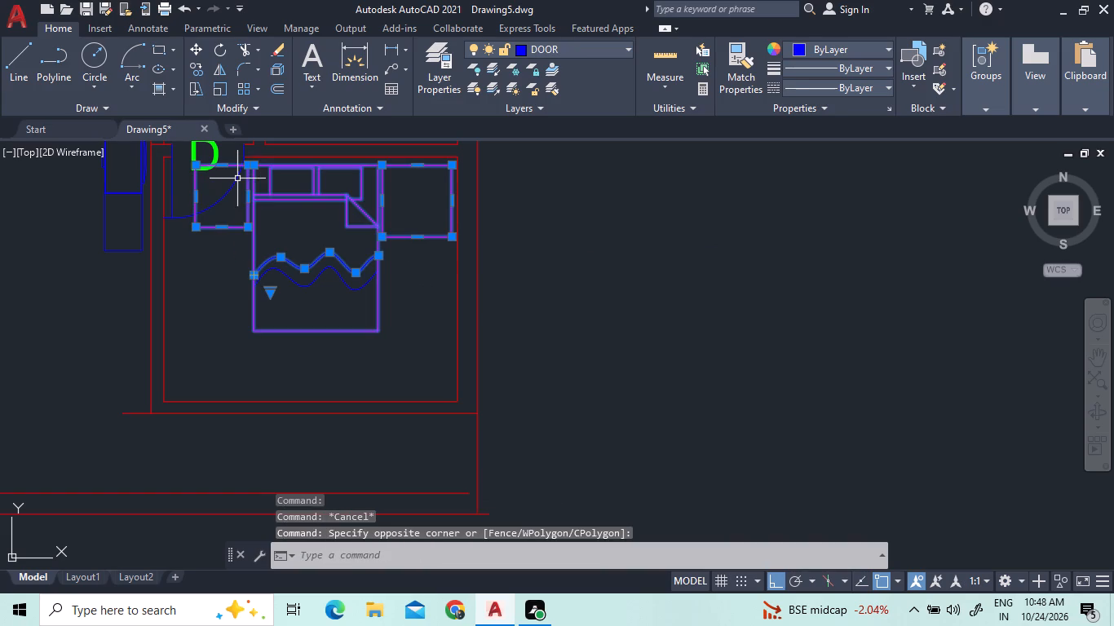
key("s")
type("C")
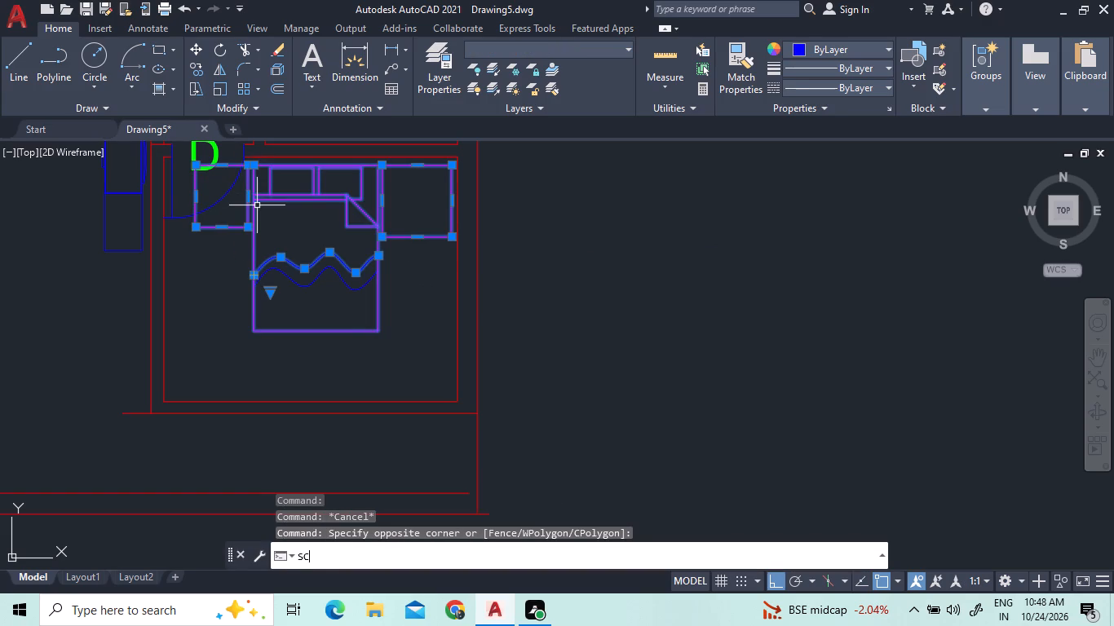
key("space")
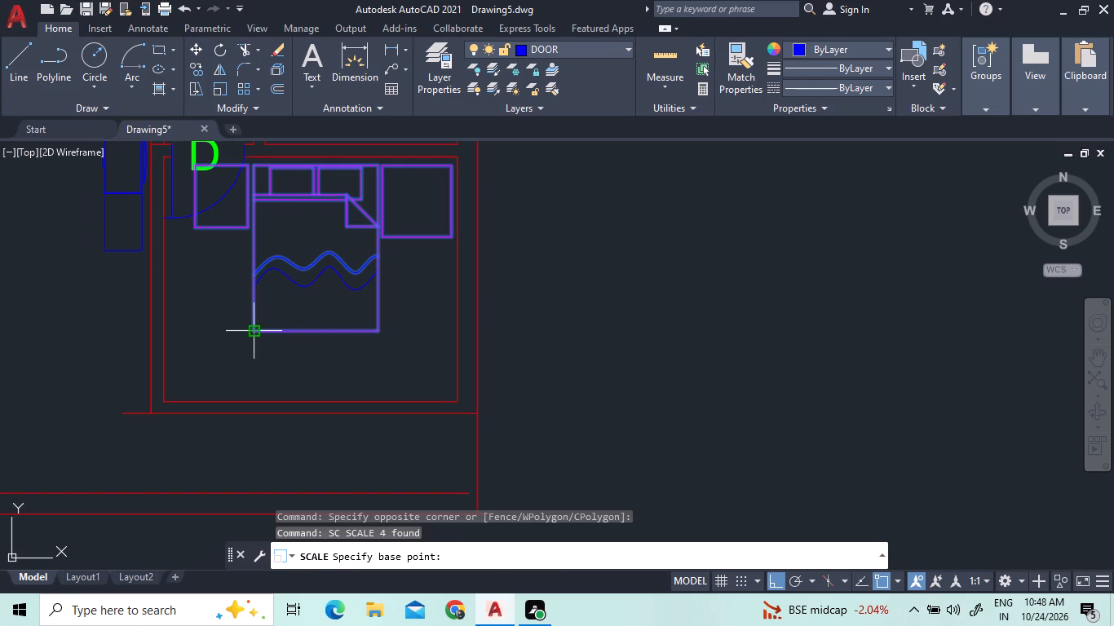
left_click(258, 331)
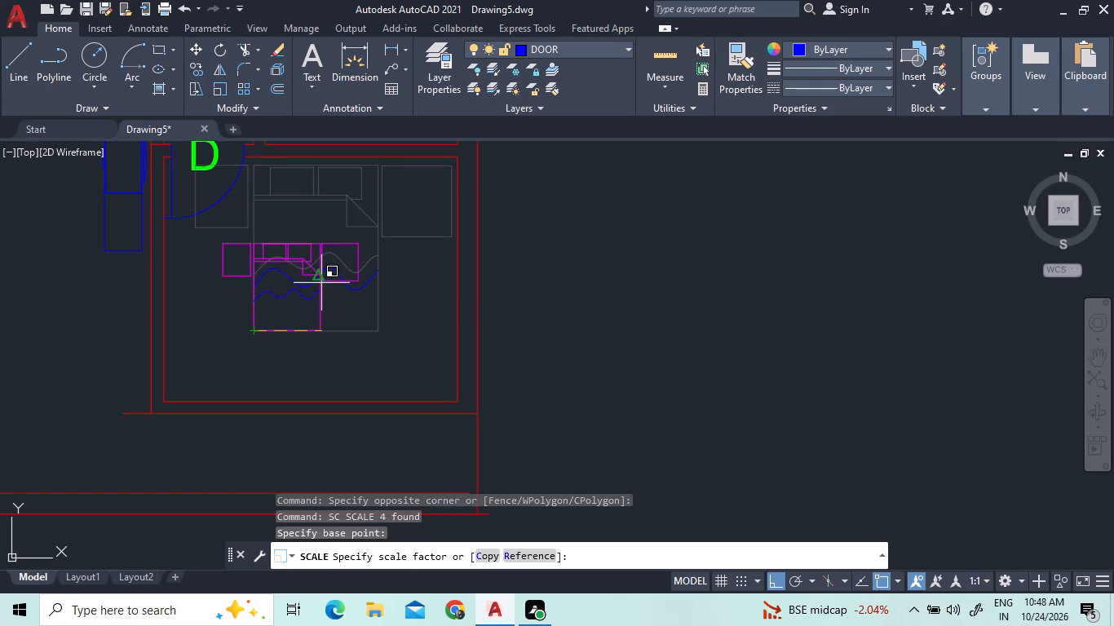
left_click(343, 256)
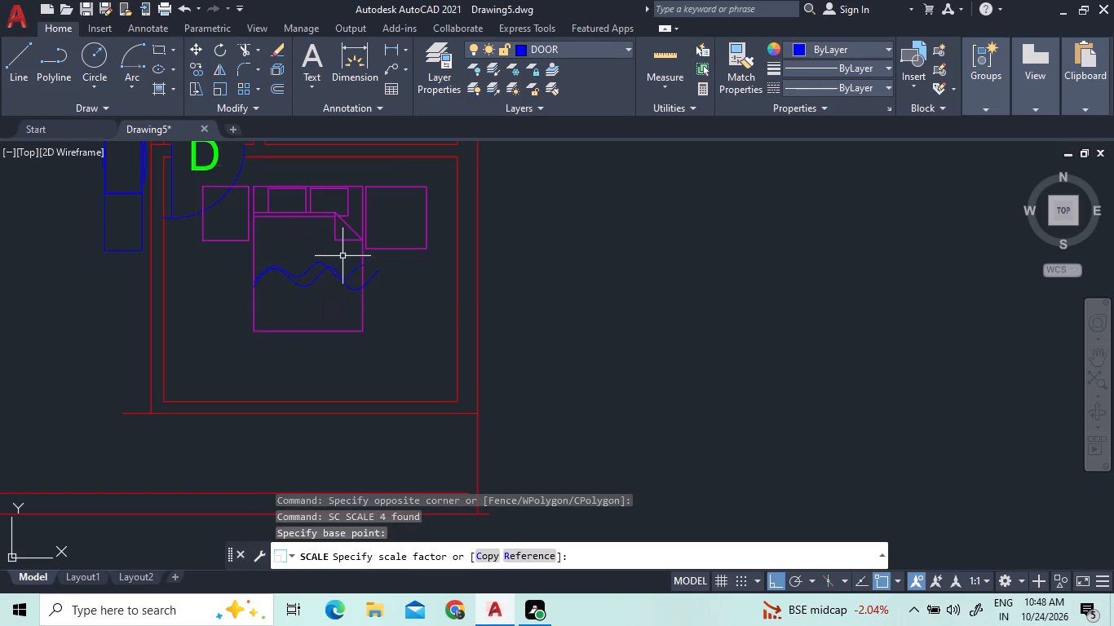
Move the bed and its two side tables about 0.3 units horizontally to the right, away from the door swing.
left_click(385, 254)
left_click(237, 205)
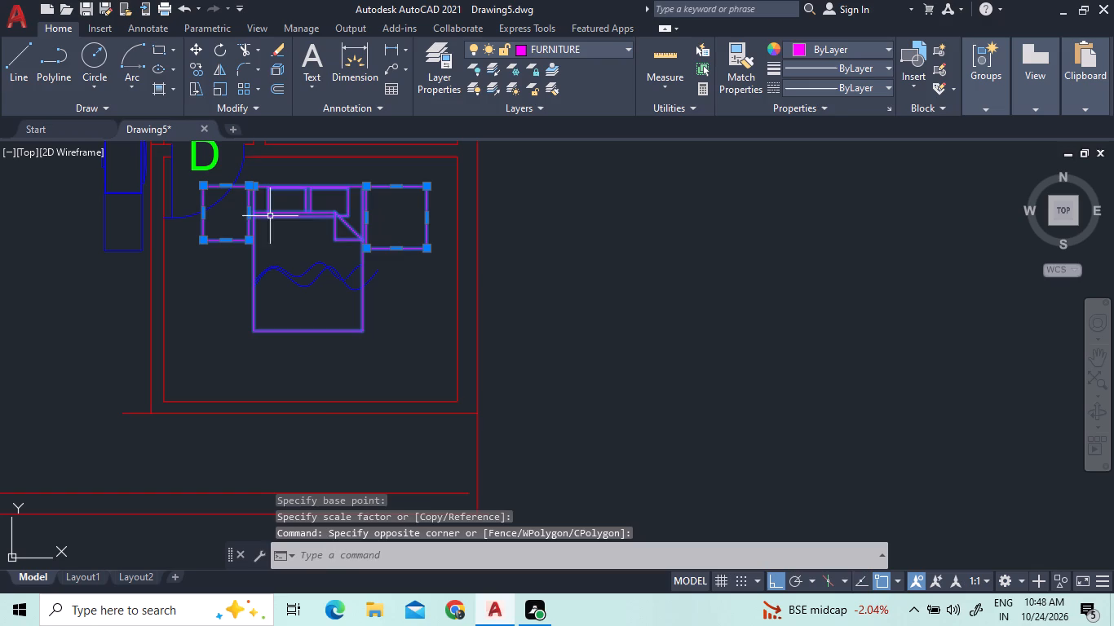
right_click(298, 219)
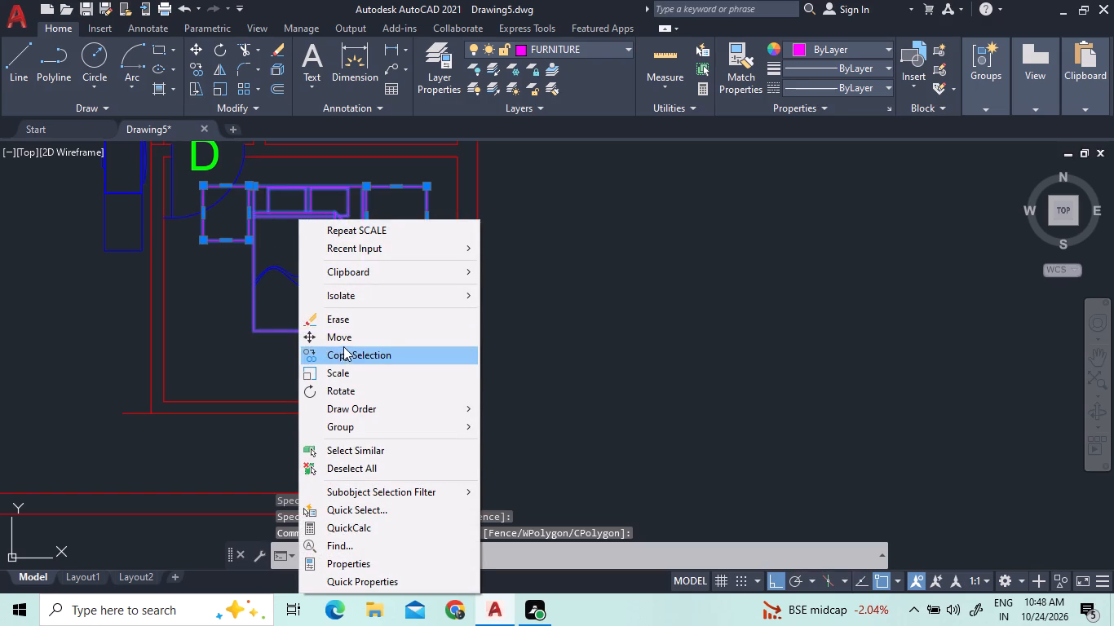
left_click(347, 337)
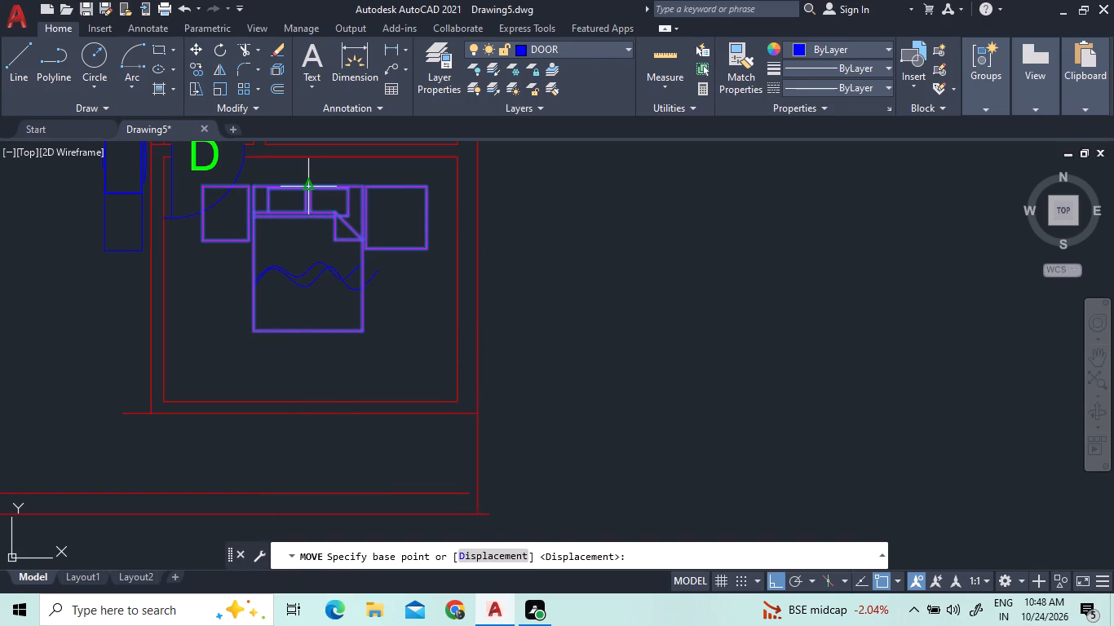
left_click(310, 183)
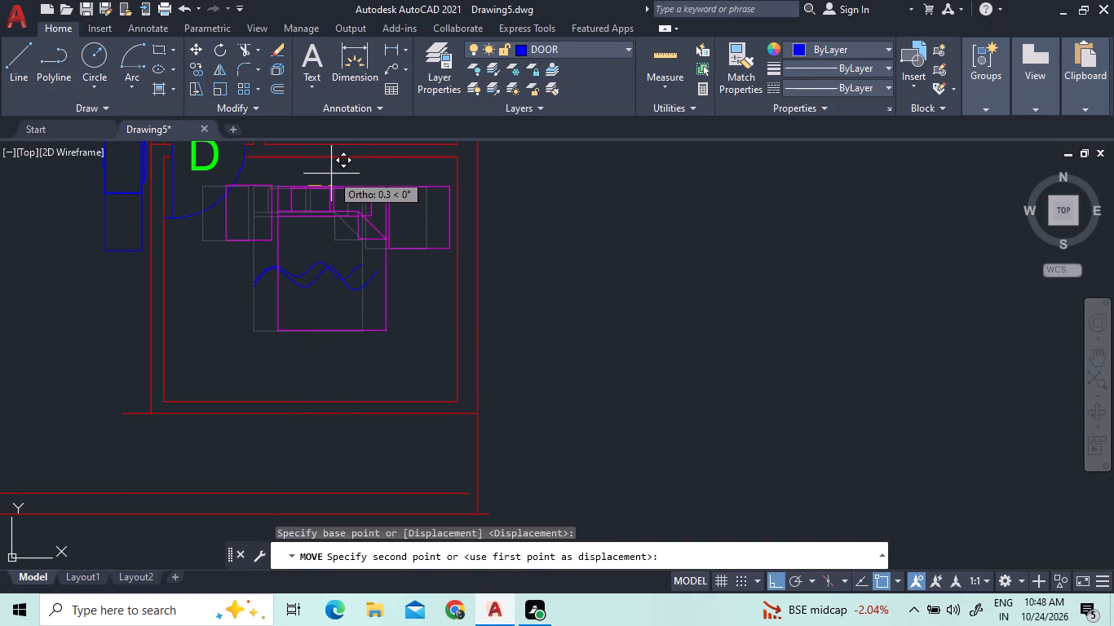
left_click(331, 174)
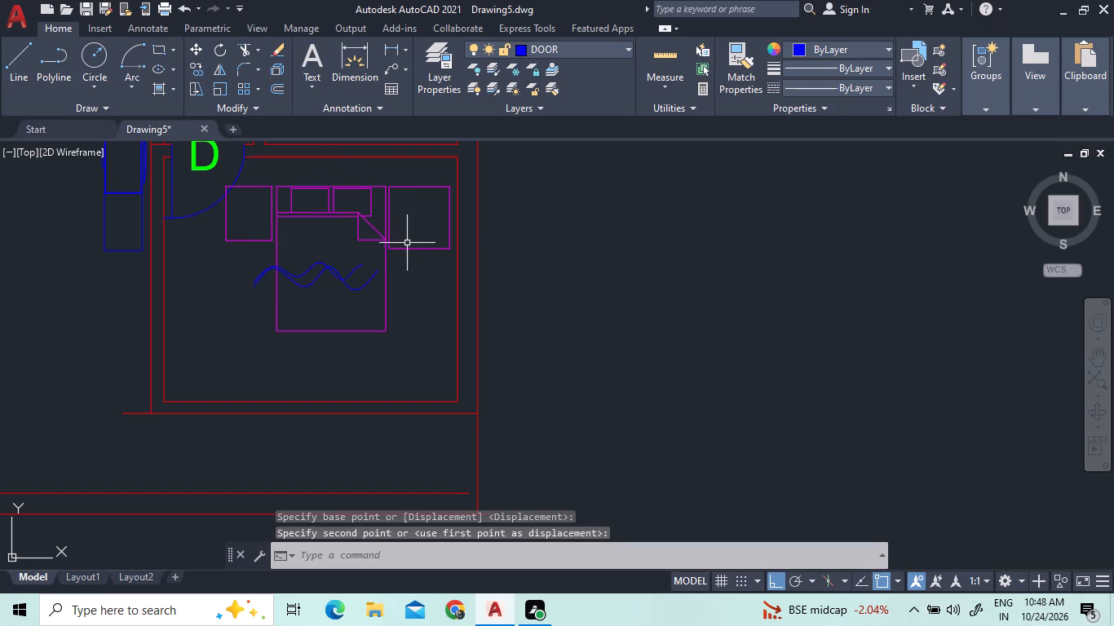
Scale the side table right of the bed down to a smaller square about its lower-left corner.
left_click(410, 255)
left_click(410, 218)
type("SC")
key("space")
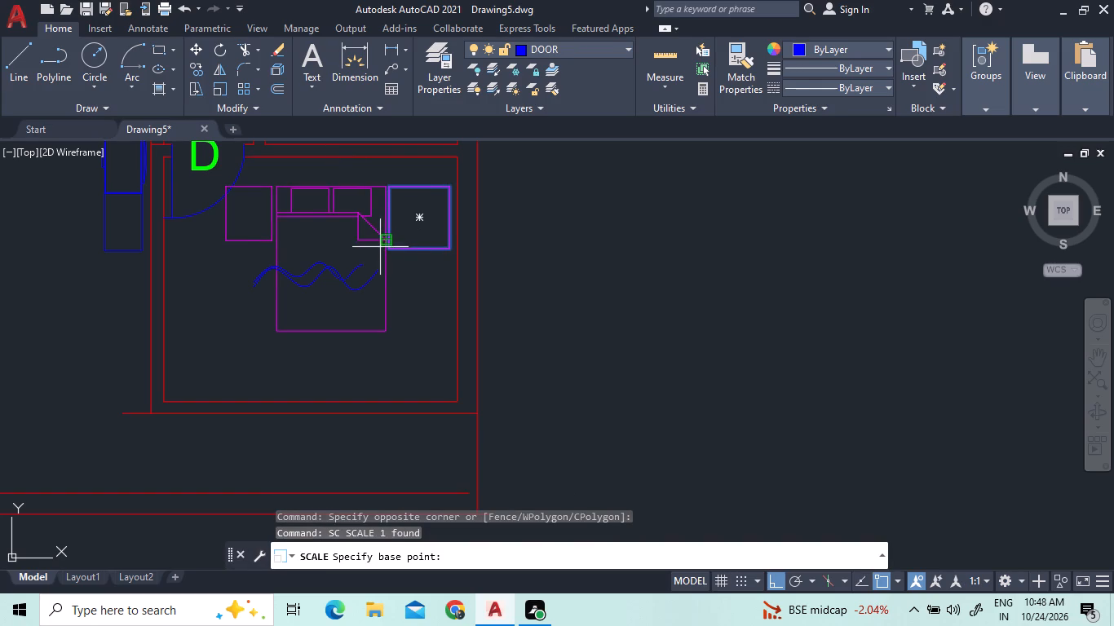
left_click(389, 247)
left_click(405, 227)
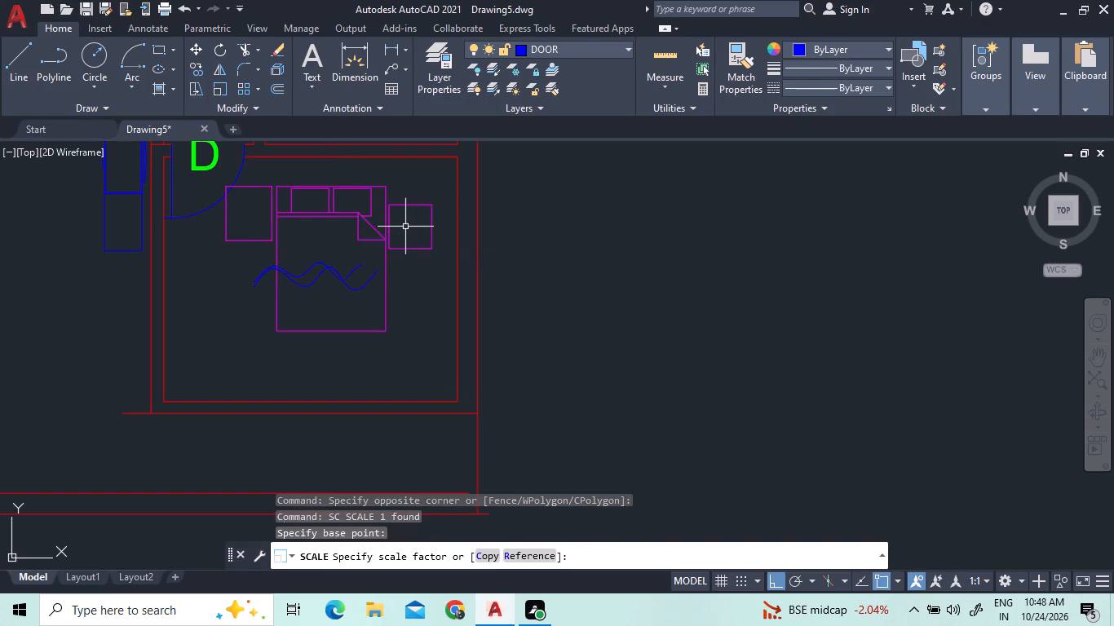
Scale the side table left of the bed slightly smaller about its lower-left corner.
left_click(247, 231)
left_click(218, 239)
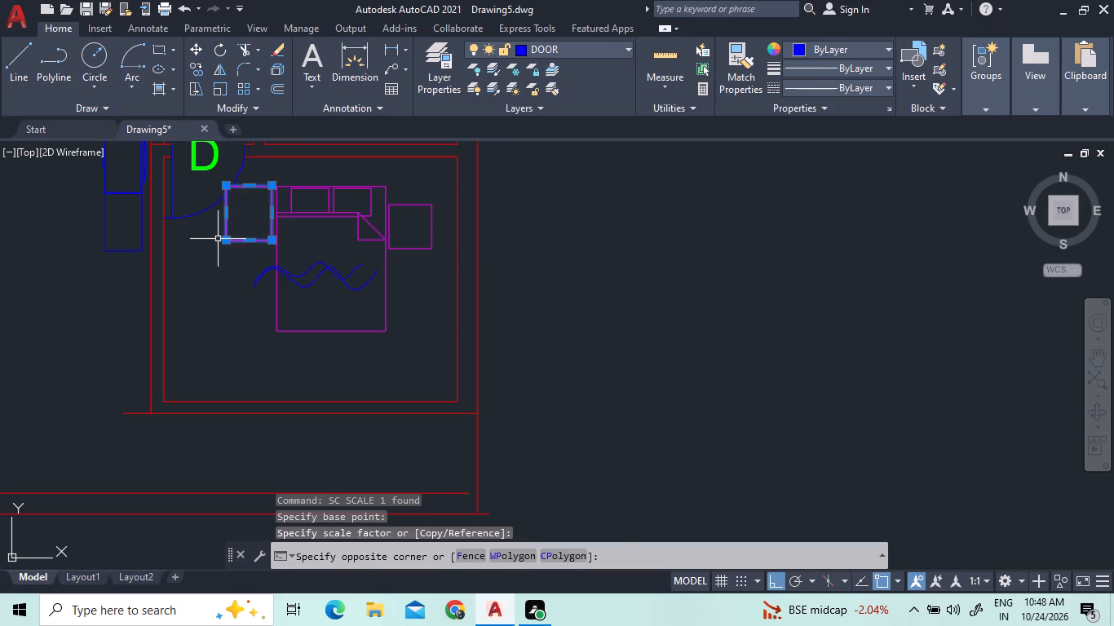
right_click(223, 241)
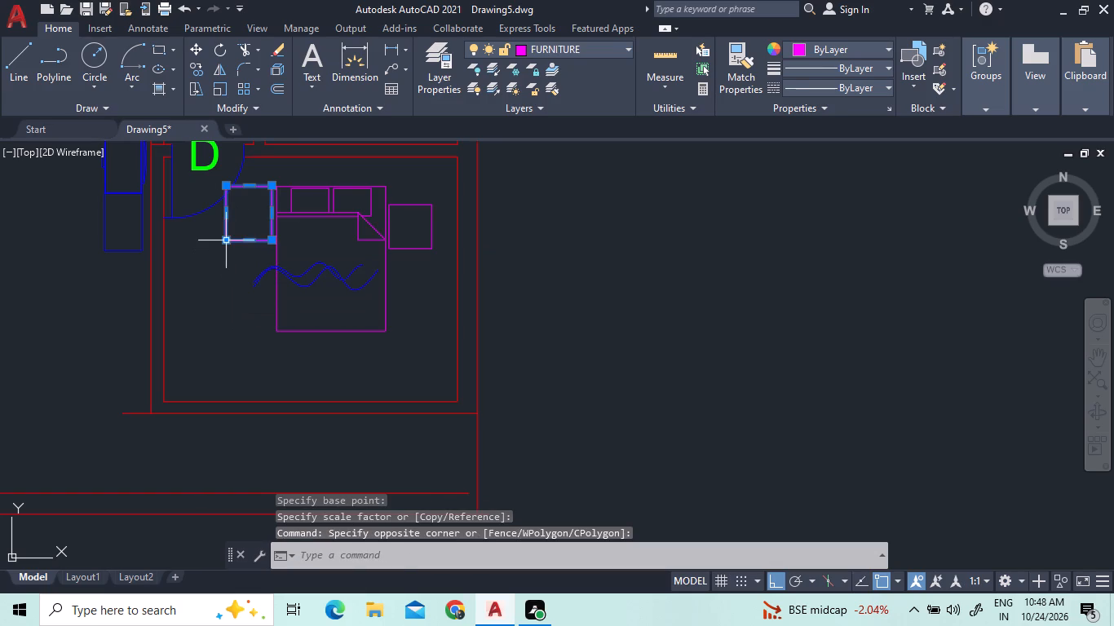
right_click(223, 239)
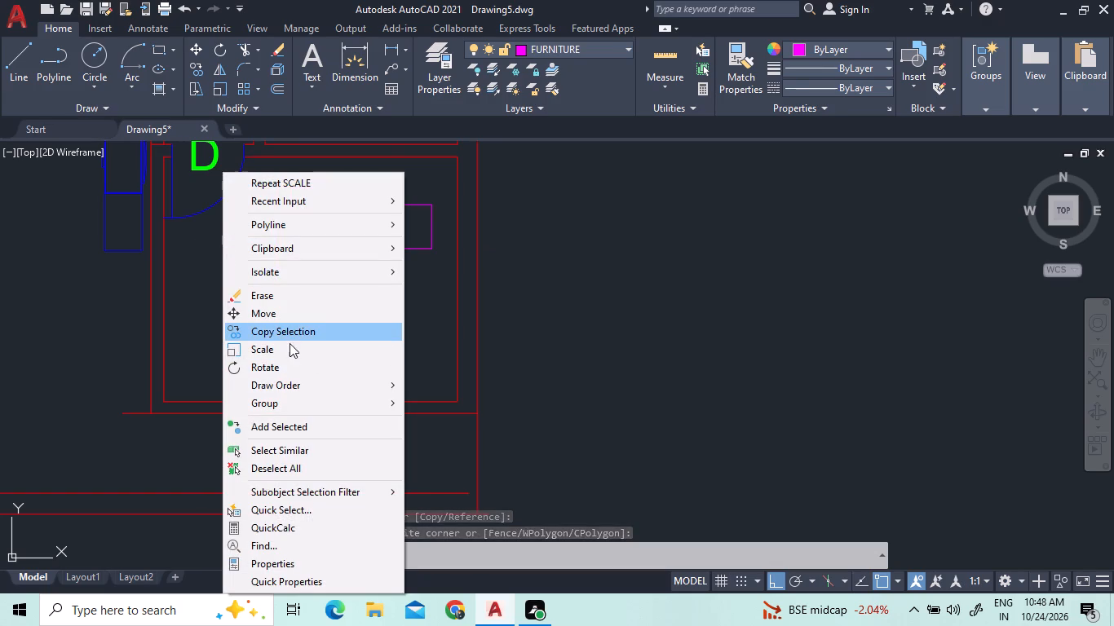
left_click(290, 346)
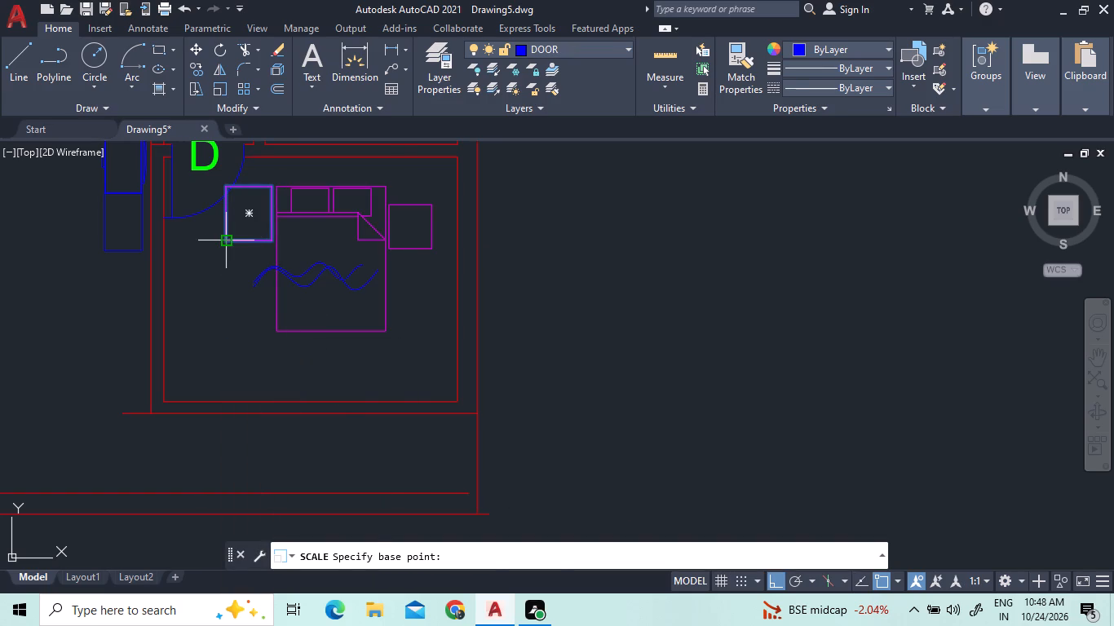
left_click(227, 236)
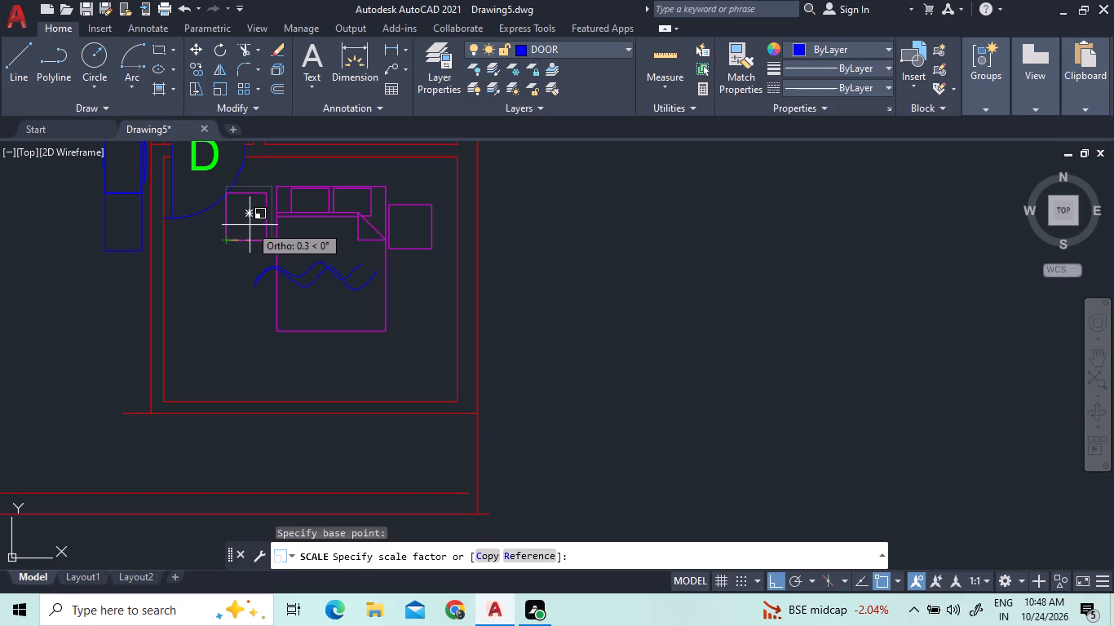
left_click(250, 225)
Move the bed and both side tables diagonally up and right to just below the room's upper wall, with ortho, polar tracking and object snap off.
left_click(424, 253)
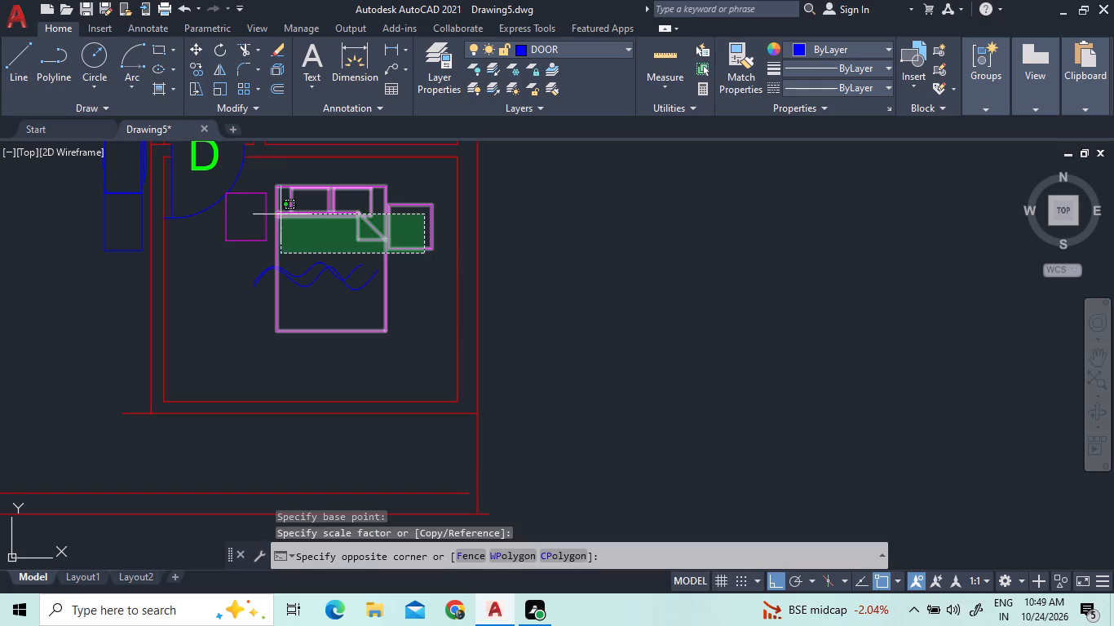
left_click(259, 208)
left_click(314, 294)
left_click(319, 262)
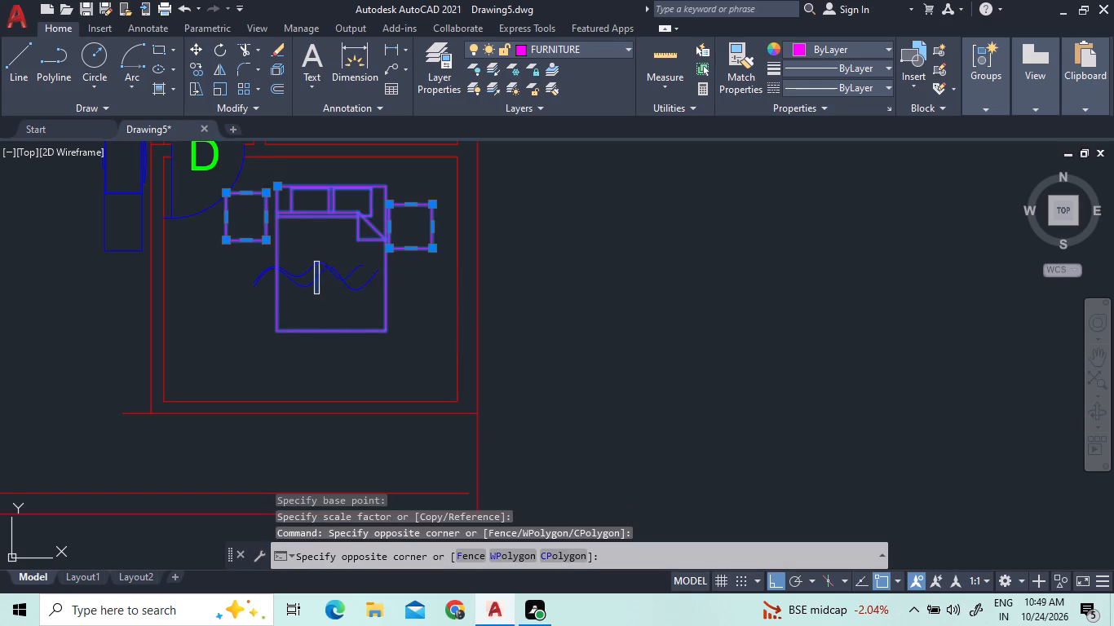
right_click(316, 229)
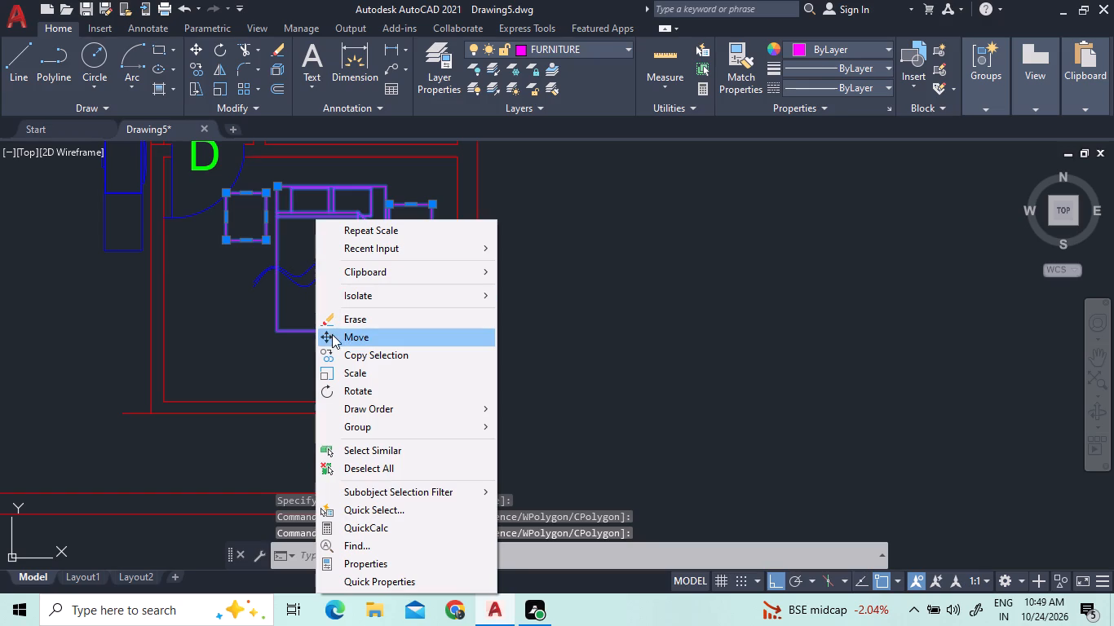
left_click(332, 334)
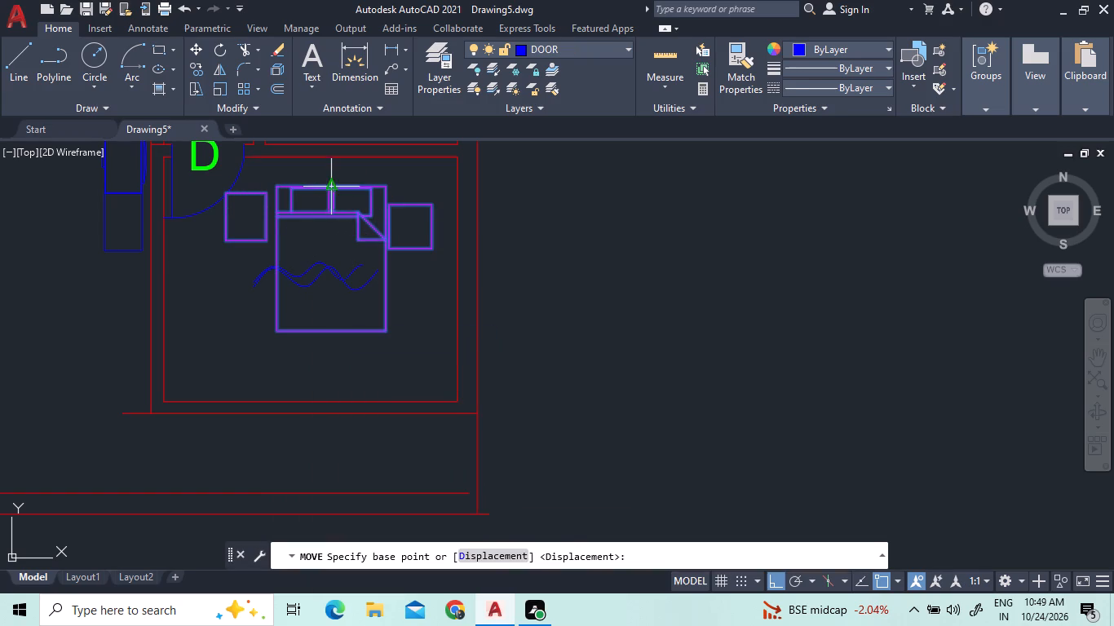
left_click(330, 179)
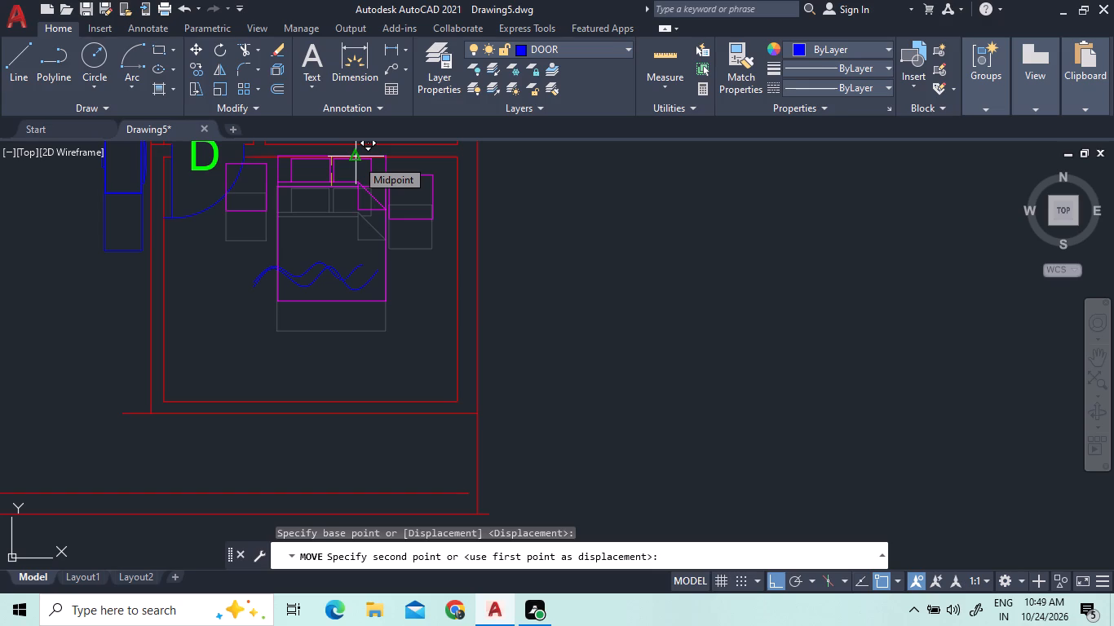
key("F7")
key("F6")
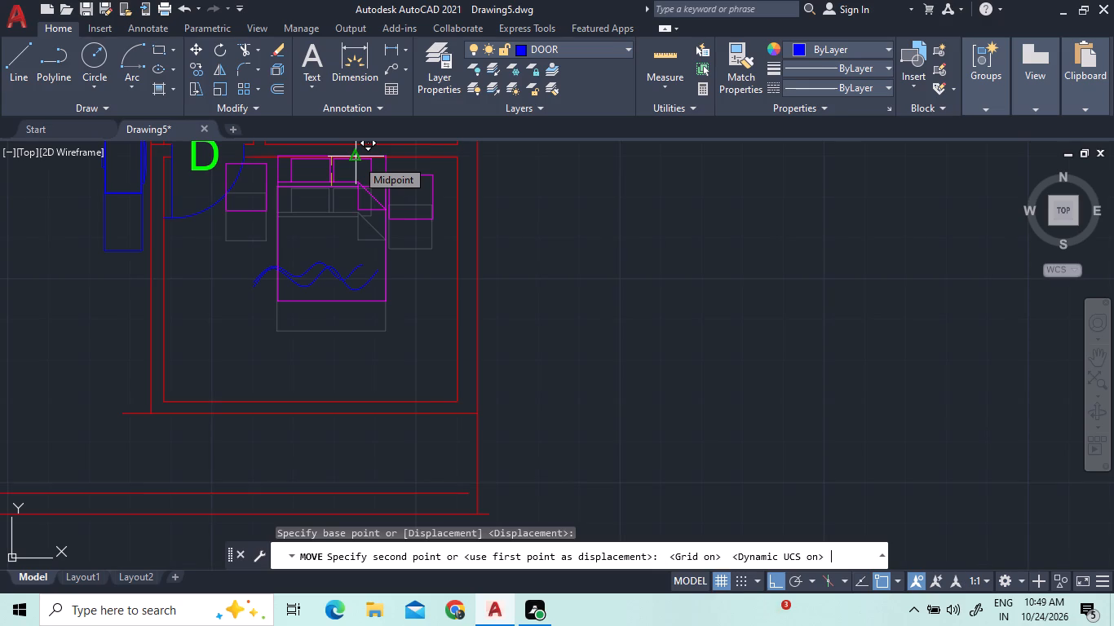
key("F10")
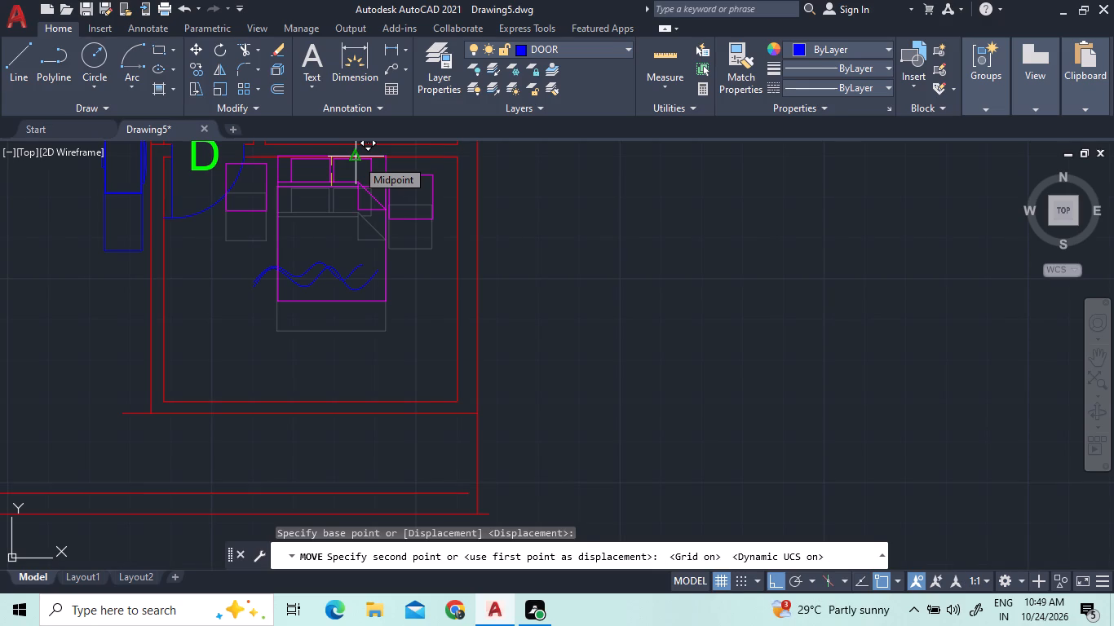
key("F9")
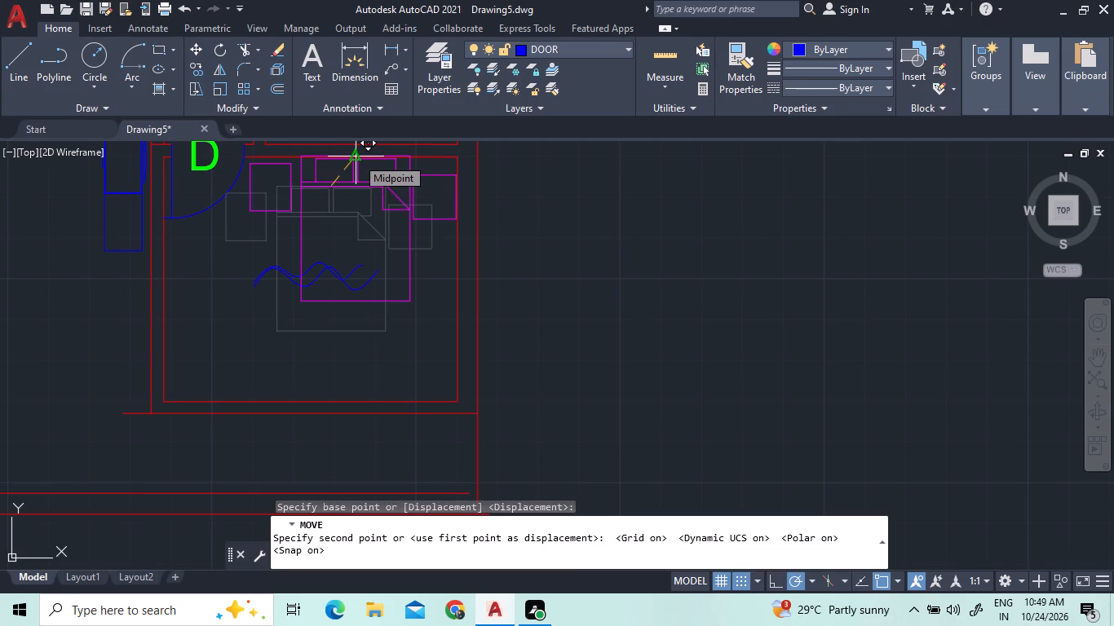
key("F11")
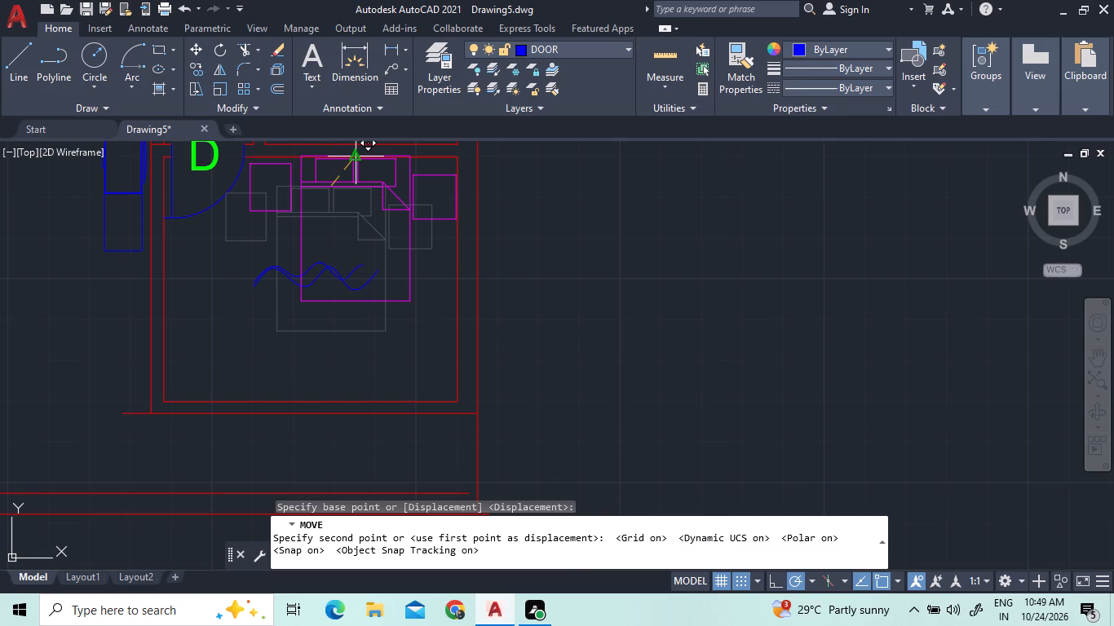
key("F11")
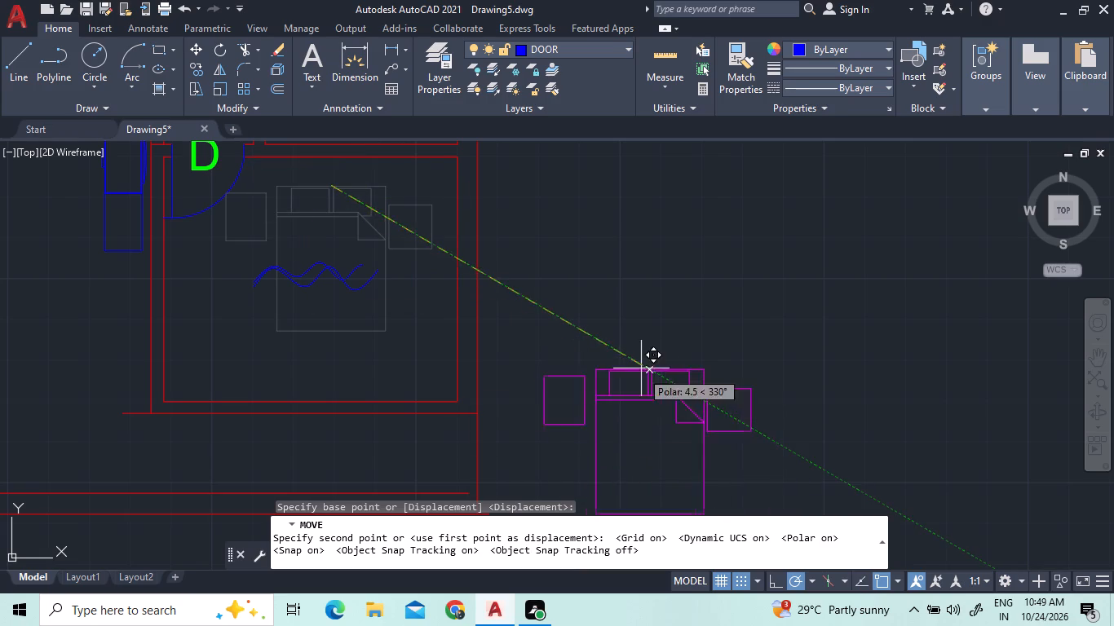
left_click(882, 579)
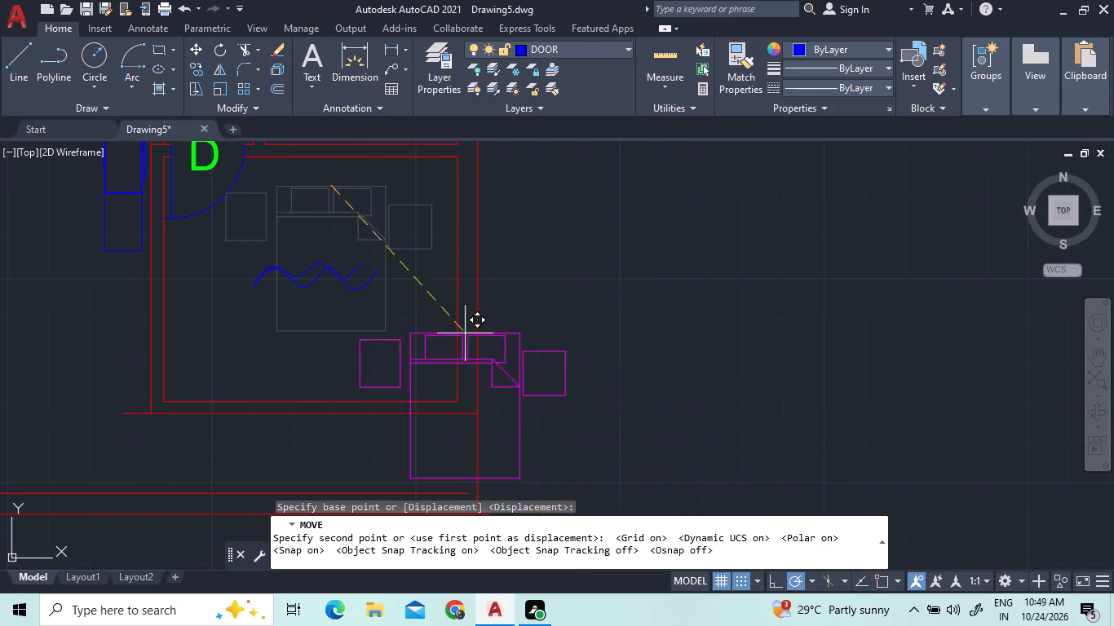
scroll(471, 386, "down", 1)
scroll(382, 218, "up", 4)
scroll(479, 291, "down", 3)
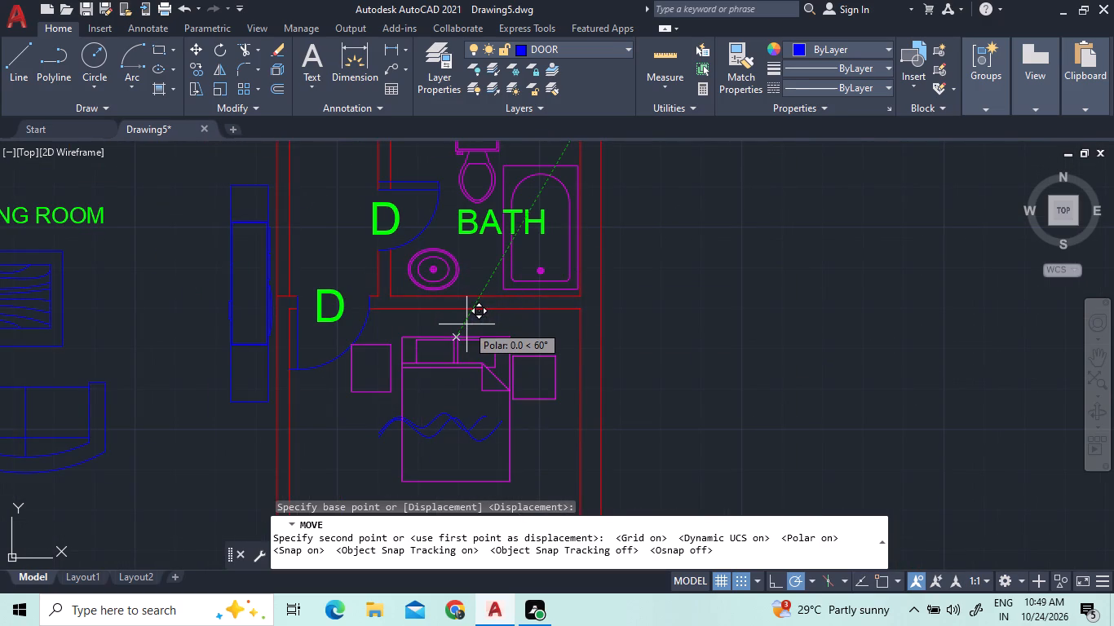
left_click(797, 579)
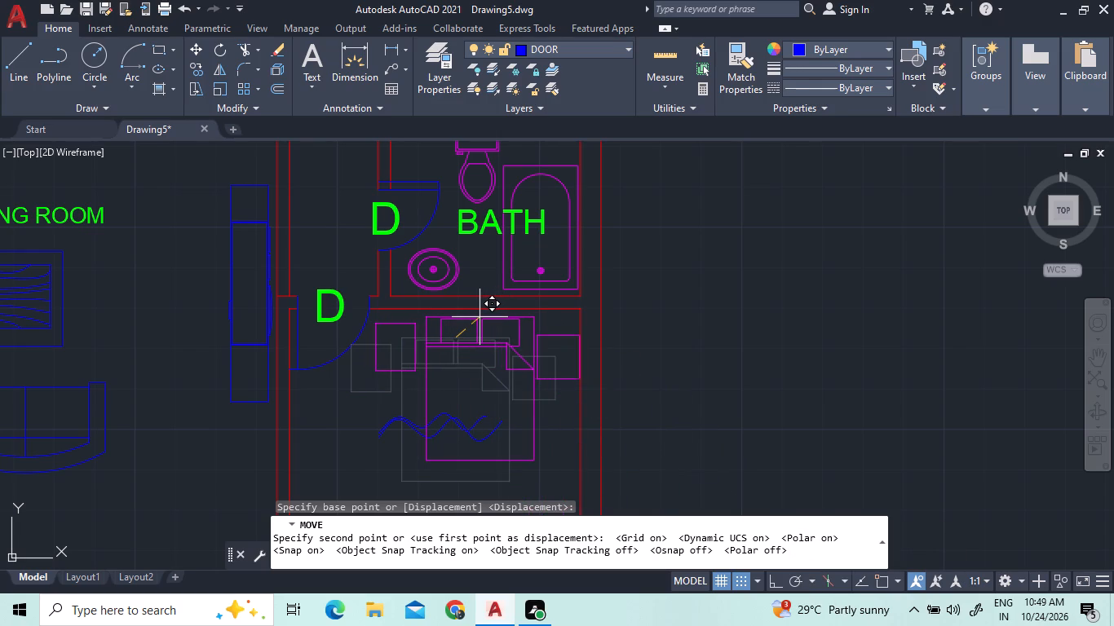
left_click(478, 317)
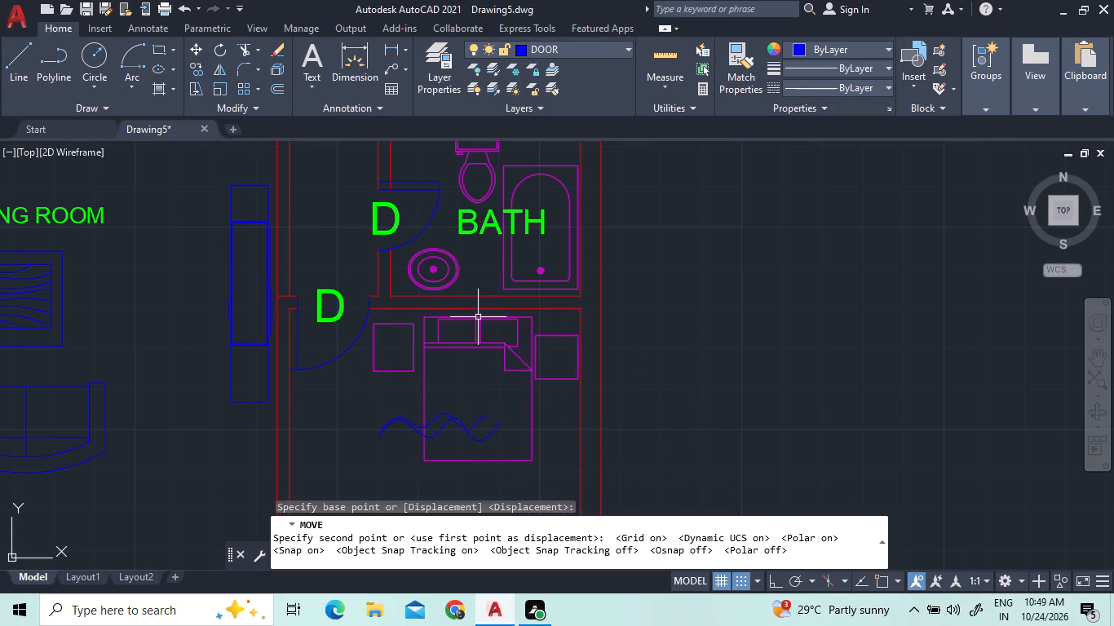
Erase the two misaligned blanket wave curves lying across the moved bed.
left_click(463, 441)
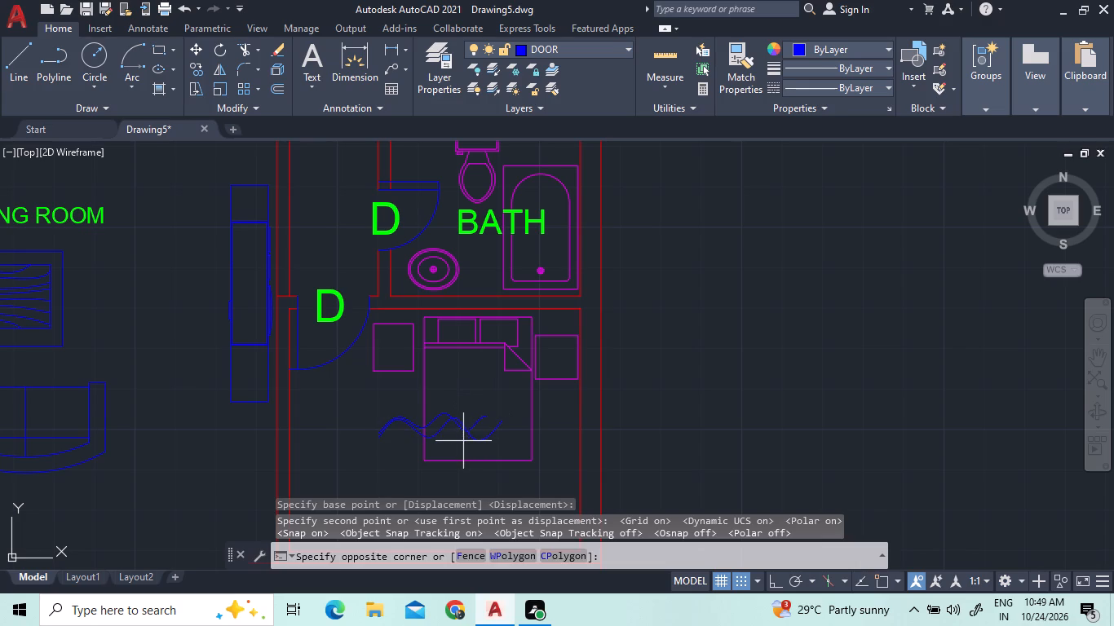
left_click(458, 401)
right_click(458, 401)
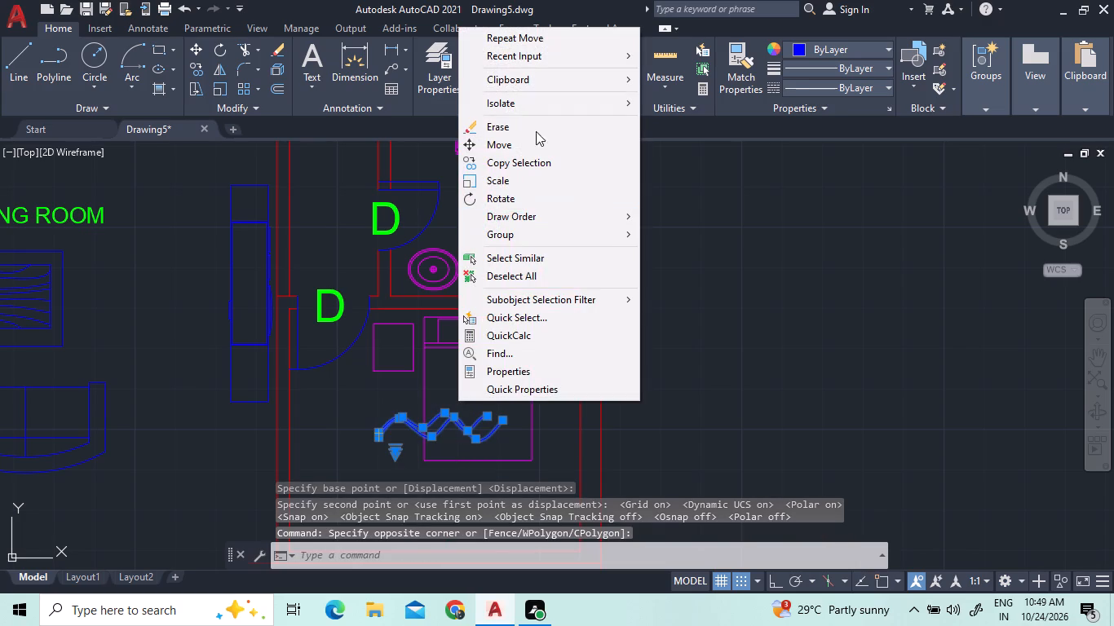
left_click(519, 128)
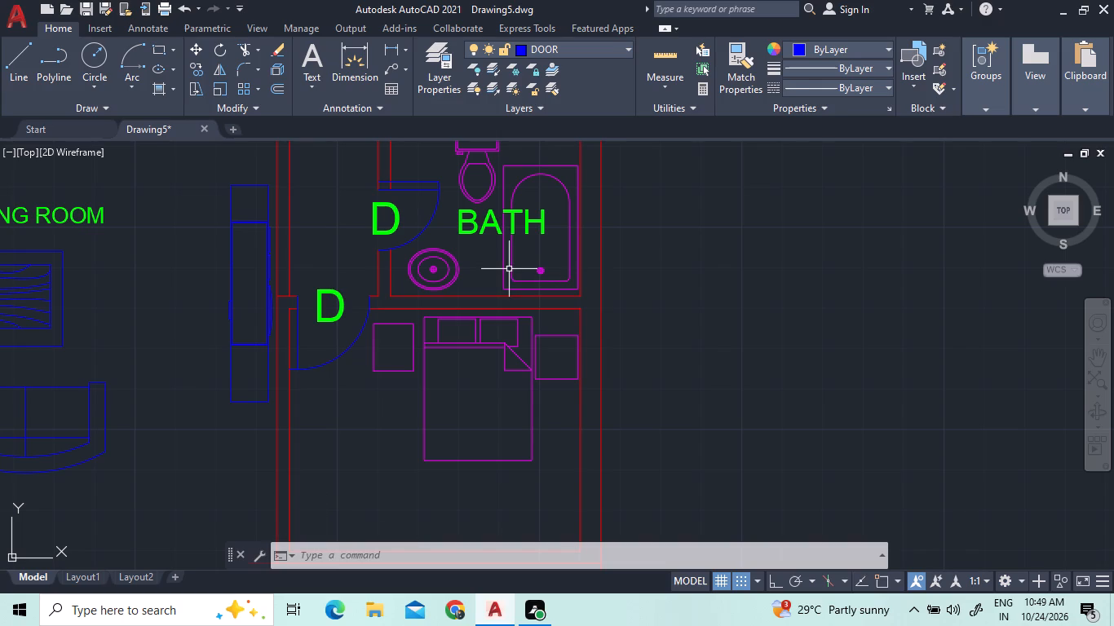
Draw a spline wave with three crests across the blanket, from the bed's left edge to its right edge.
key("s")
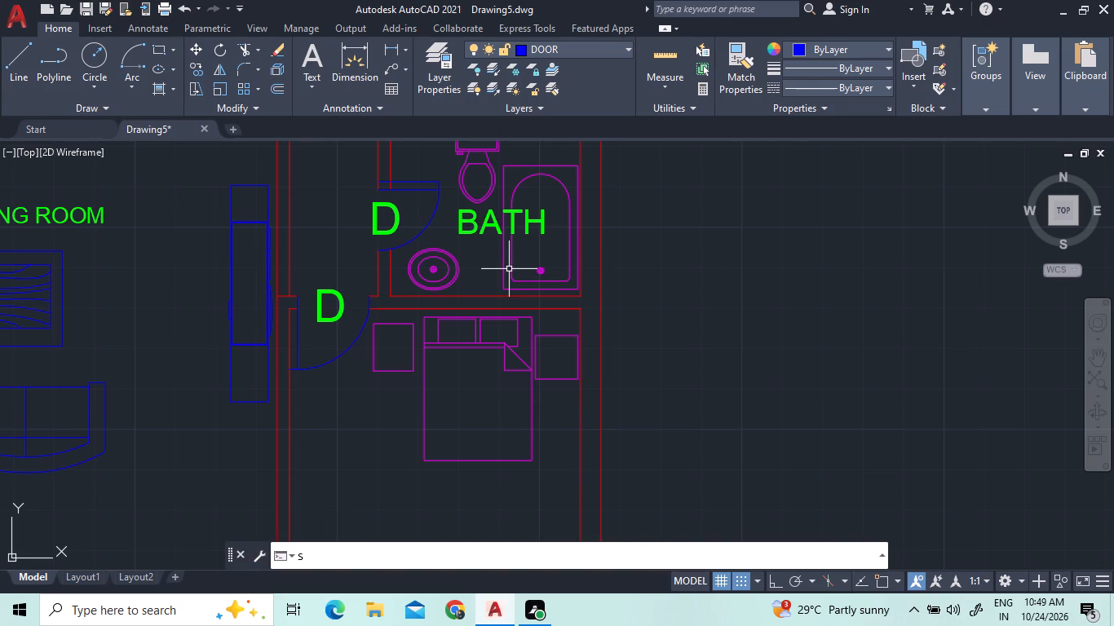
type("PL")
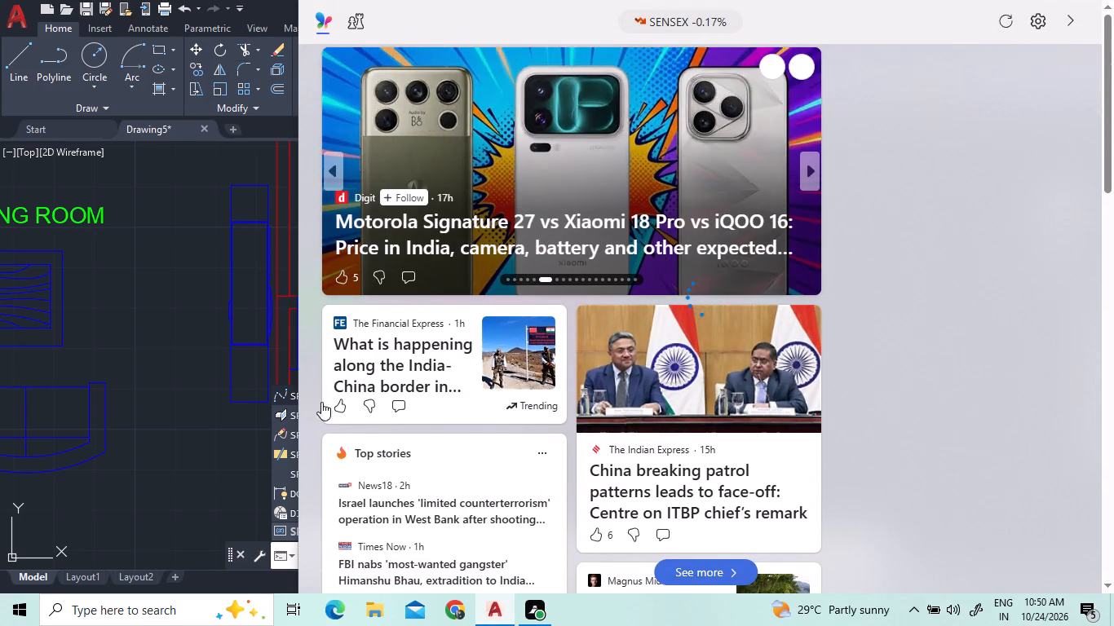
left_click(369, 399)
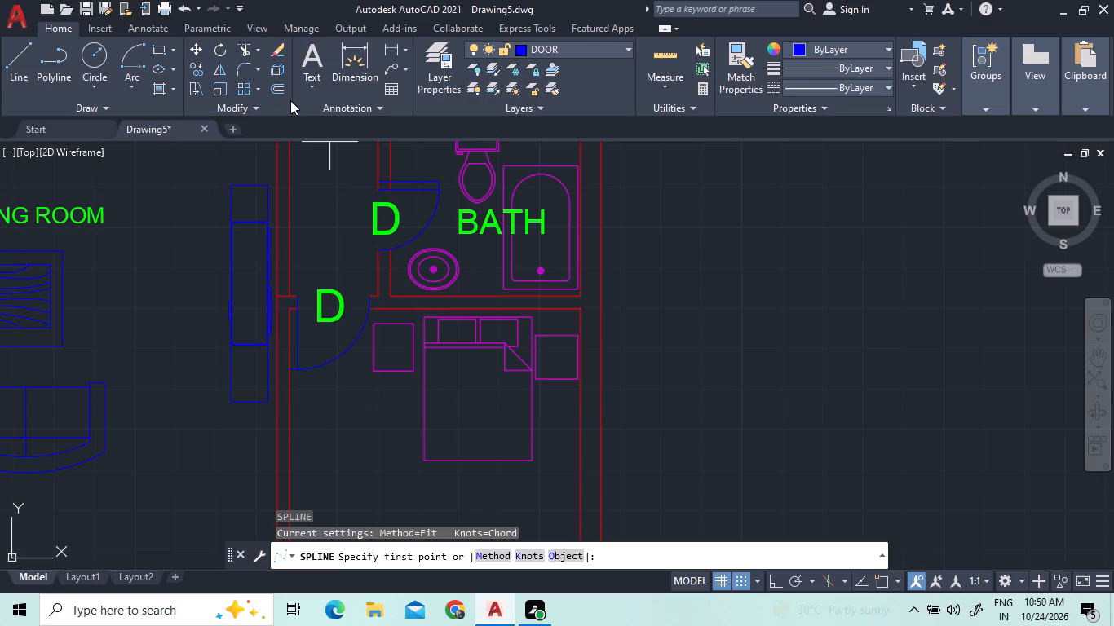
left_click(423, 415)
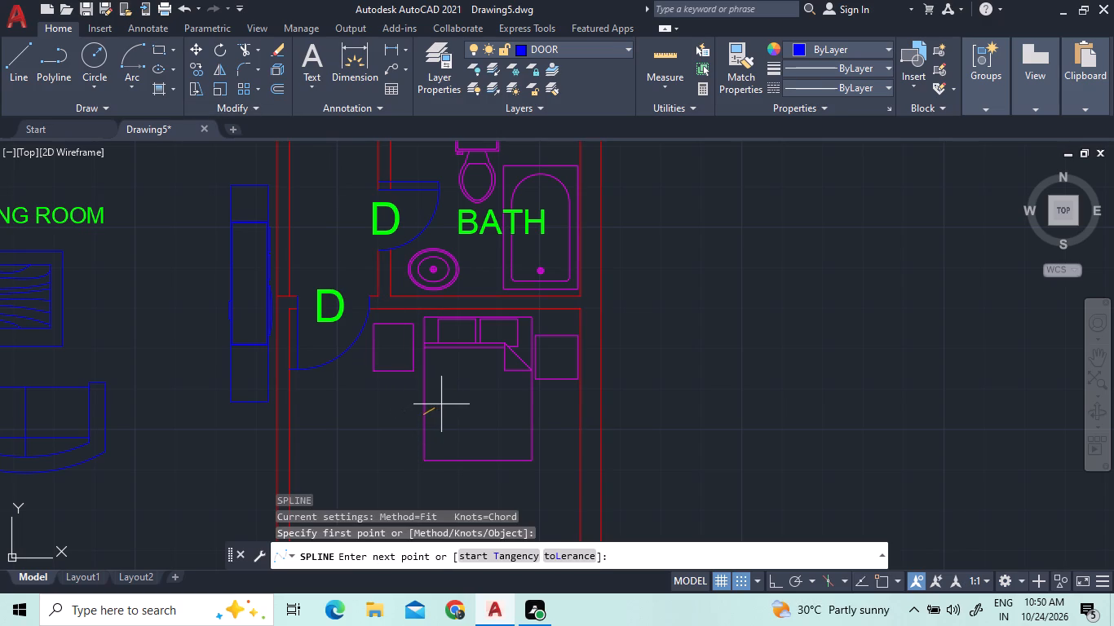
left_click(441, 404)
left_click(456, 425)
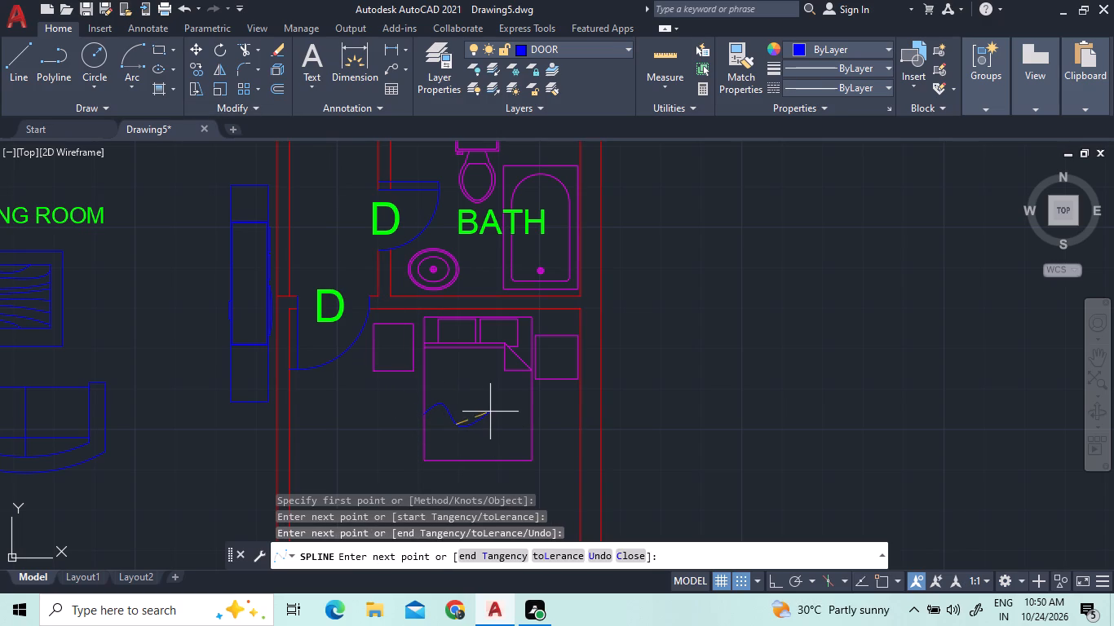
left_click(478, 404)
left_click(500, 425)
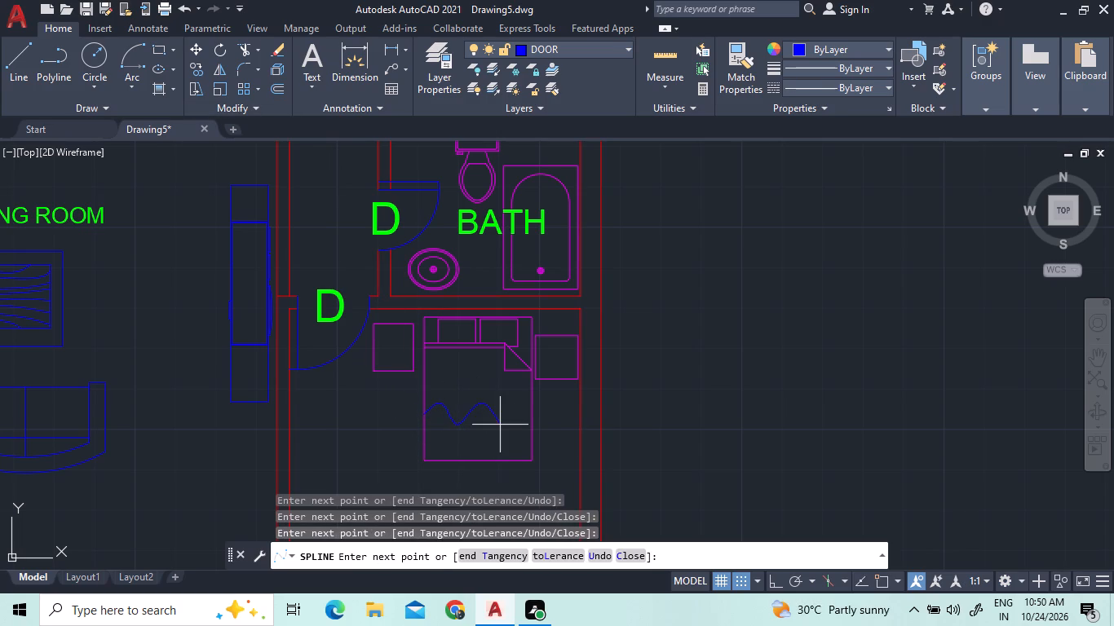
left_click(517, 400)
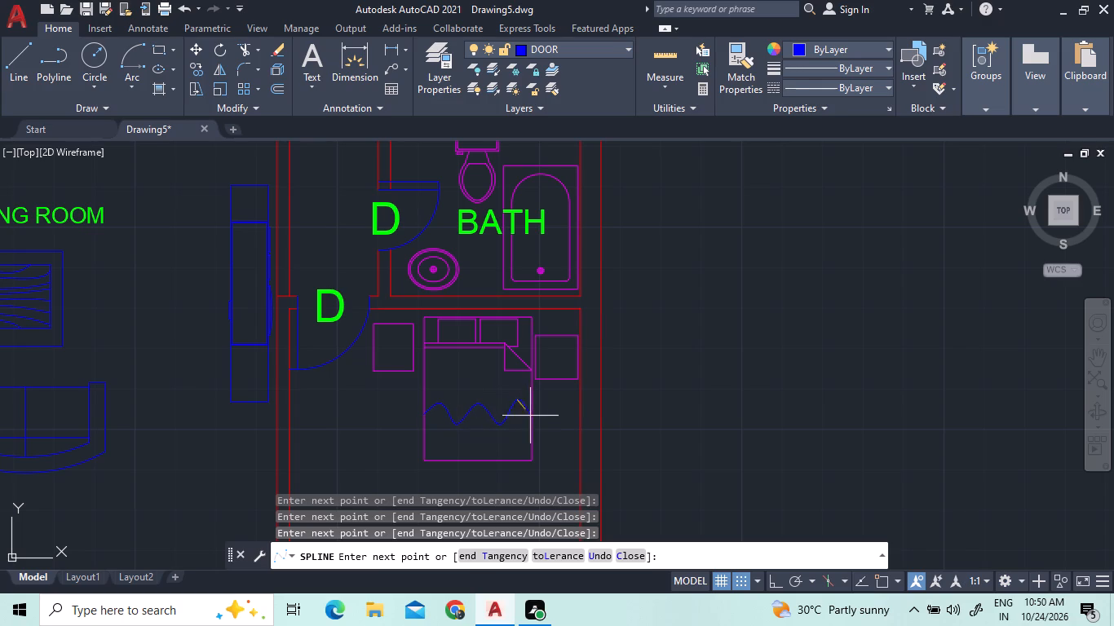
left_click(533, 419)
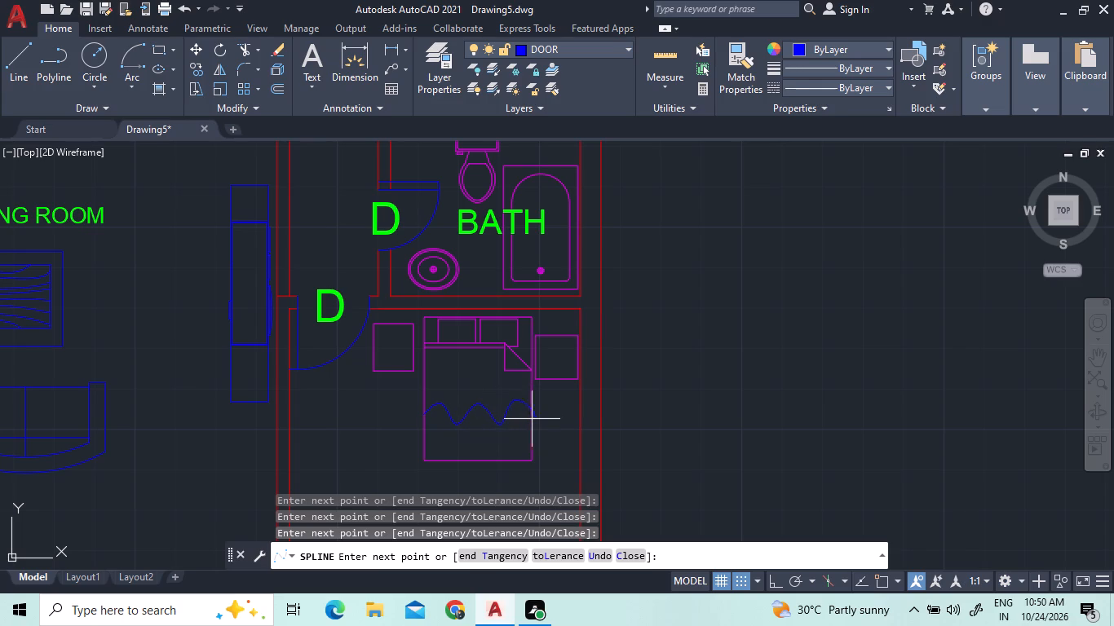
right_click(527, 419)
left_click(580, 186)
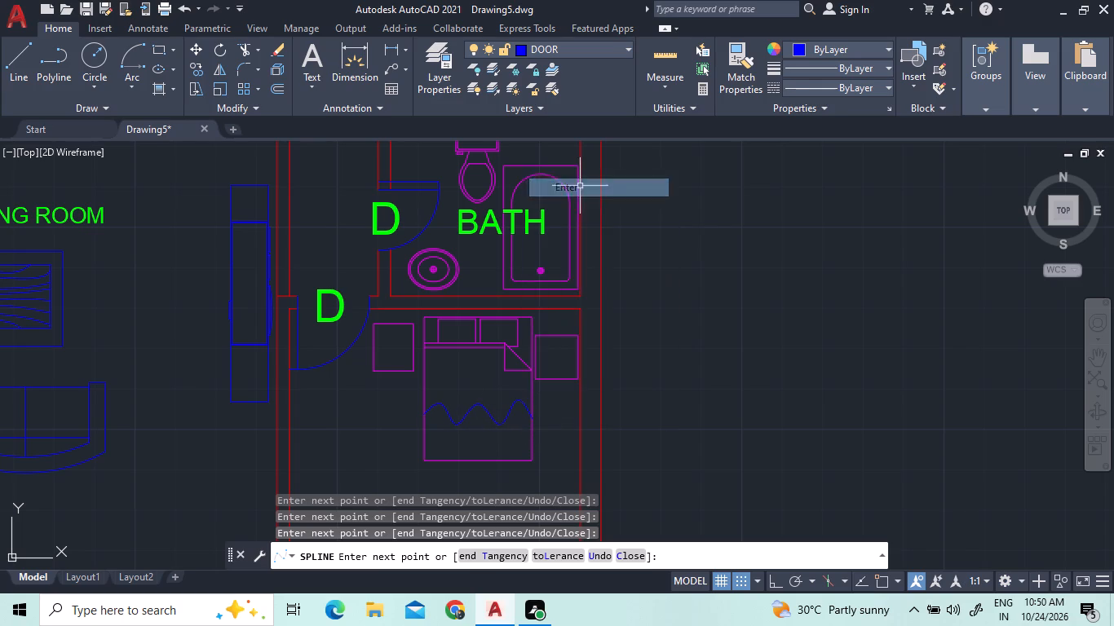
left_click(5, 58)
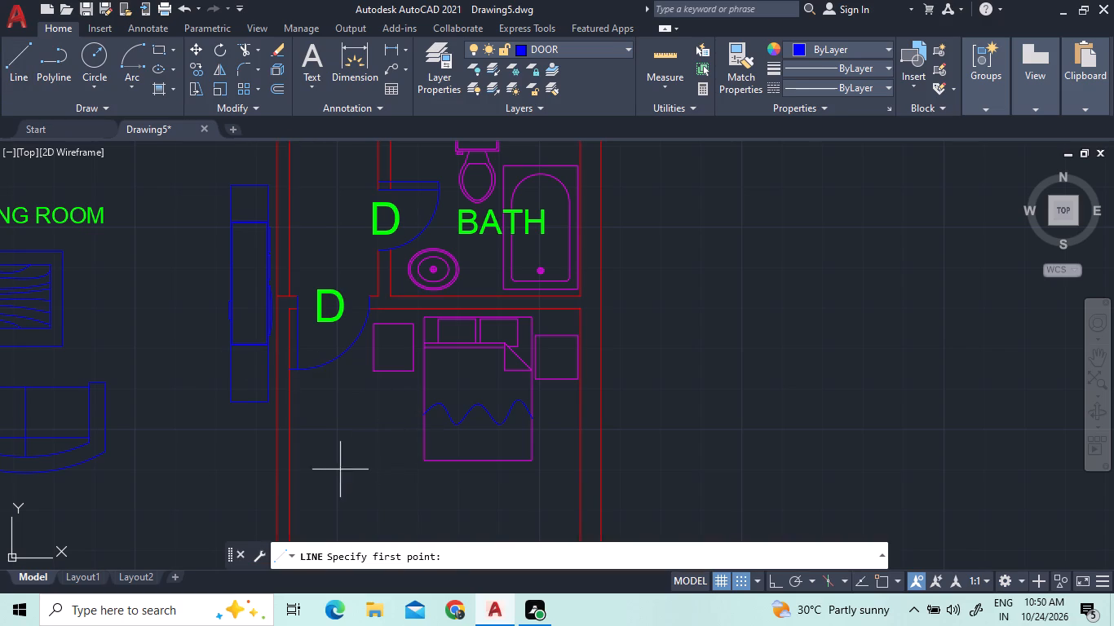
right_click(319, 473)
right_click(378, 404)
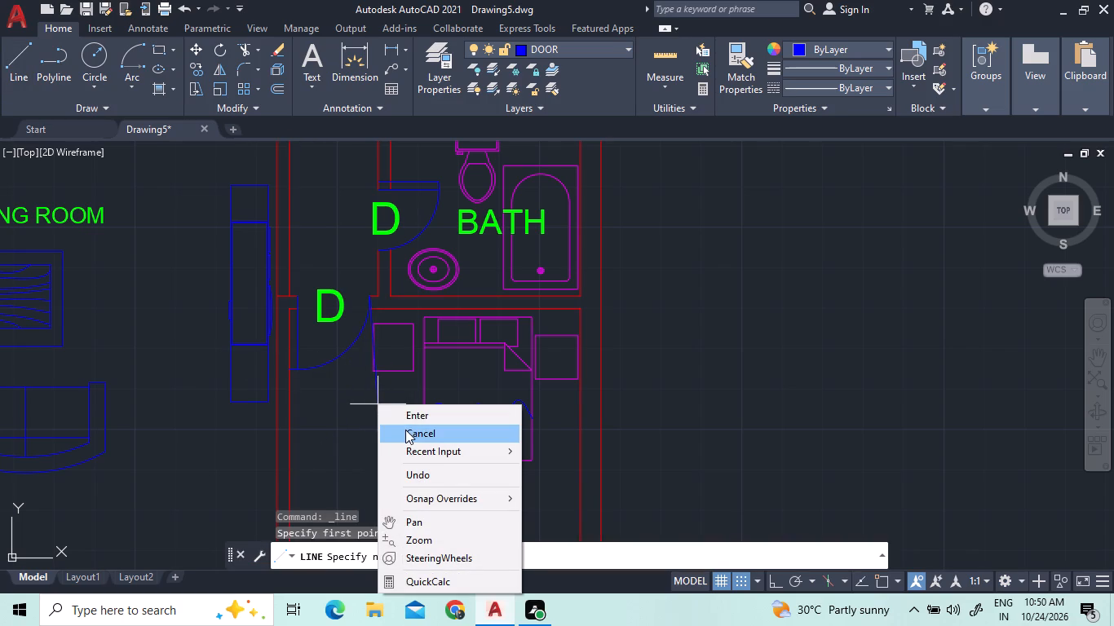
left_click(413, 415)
Draw a second three-crest spline wave just below the first, spanning the blanket between the bed's left and right edges.
right_click(390, 433)
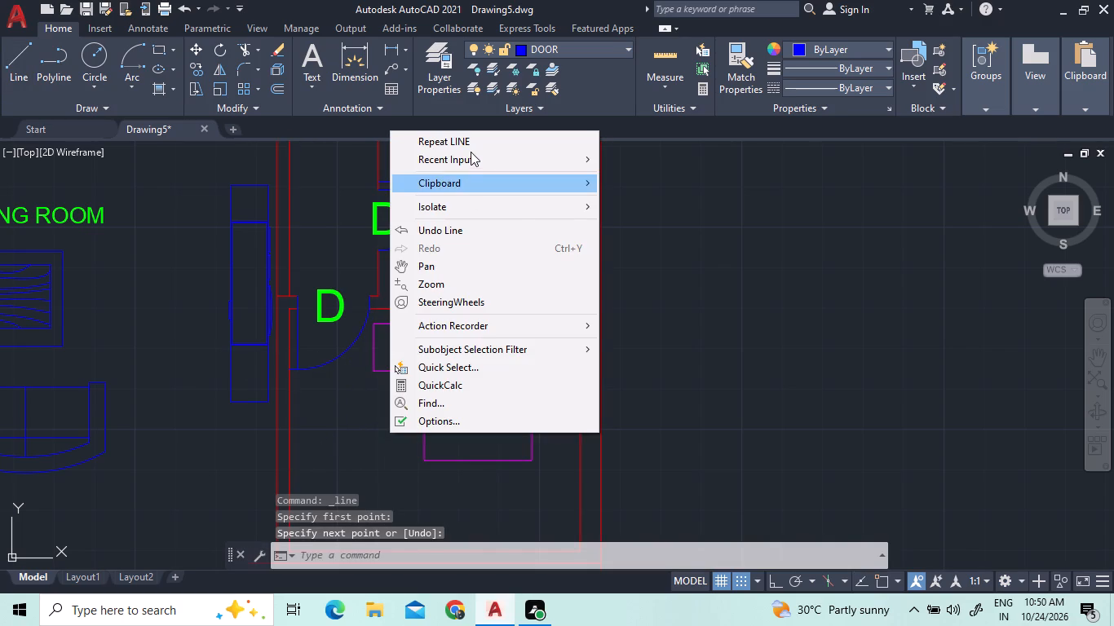
left_click(471, 152)
left_click(622, 181)
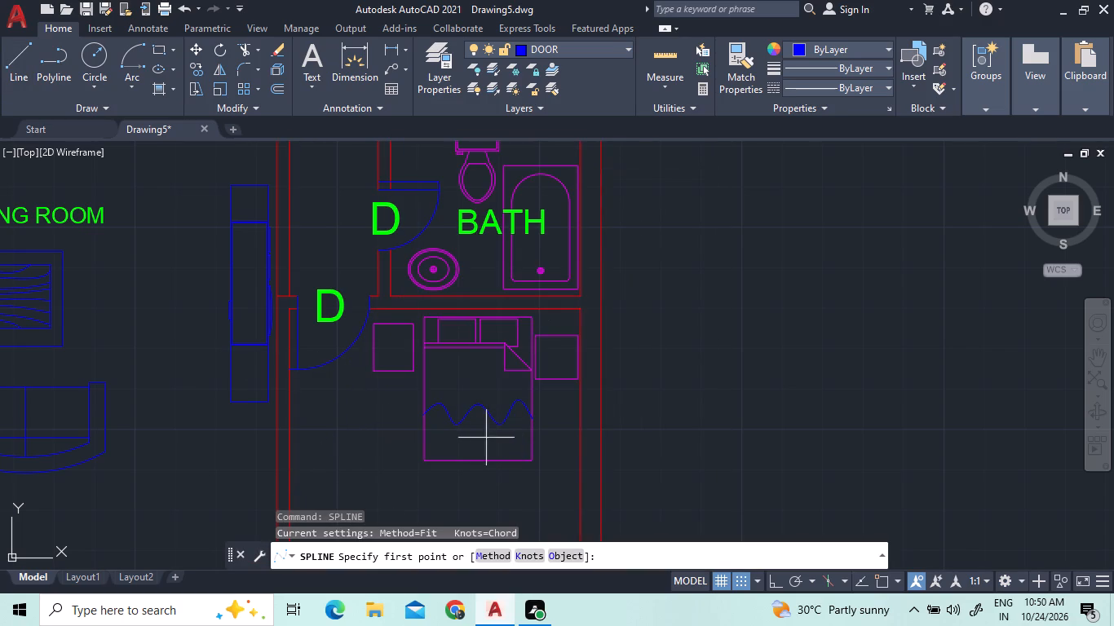
left_click(424, 424)
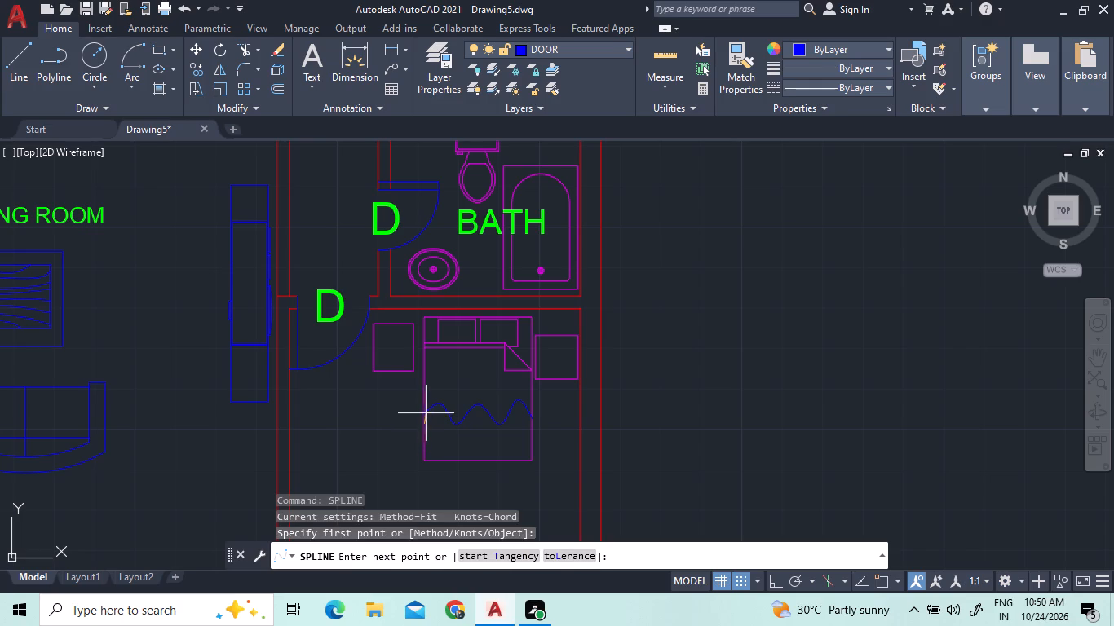
left_click(432, 415)
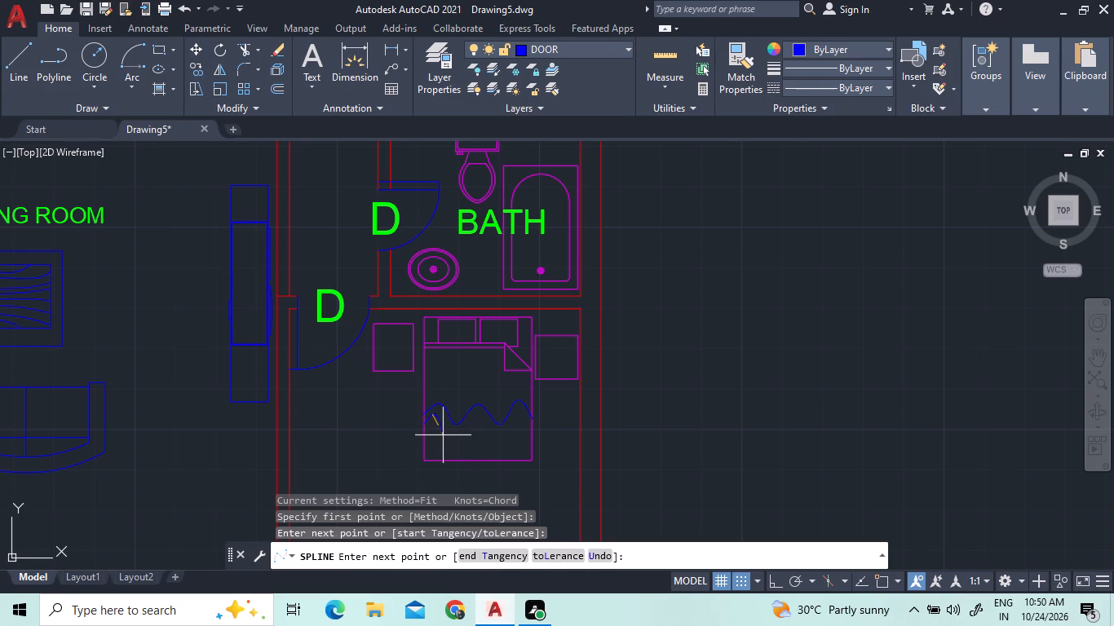
left_click(443, 434)
left_click(474, 425)
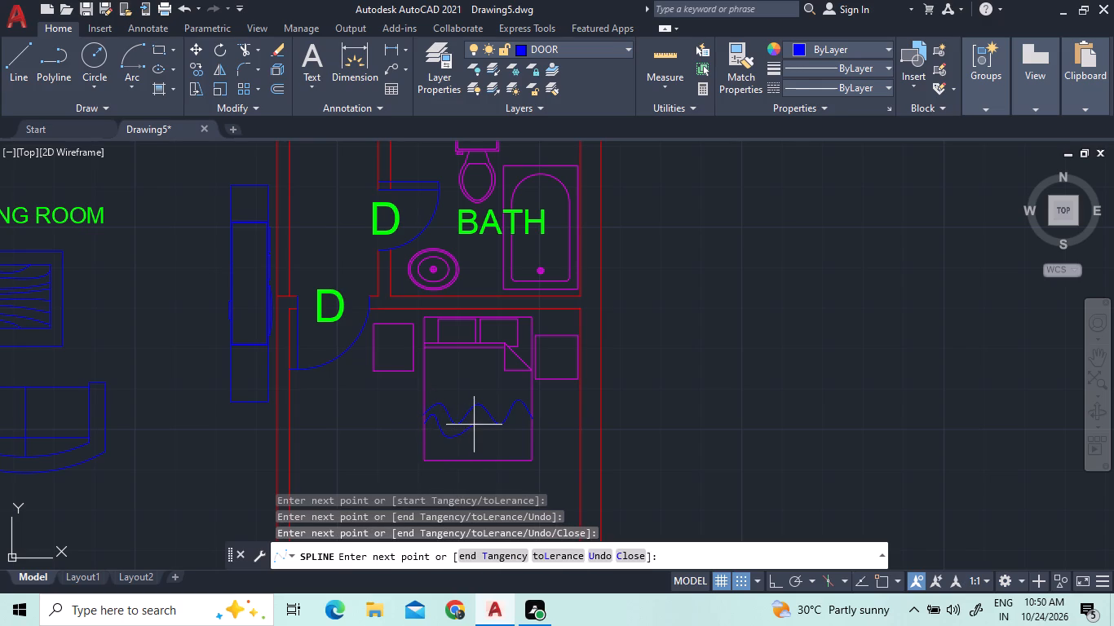
left_click(489, 445)
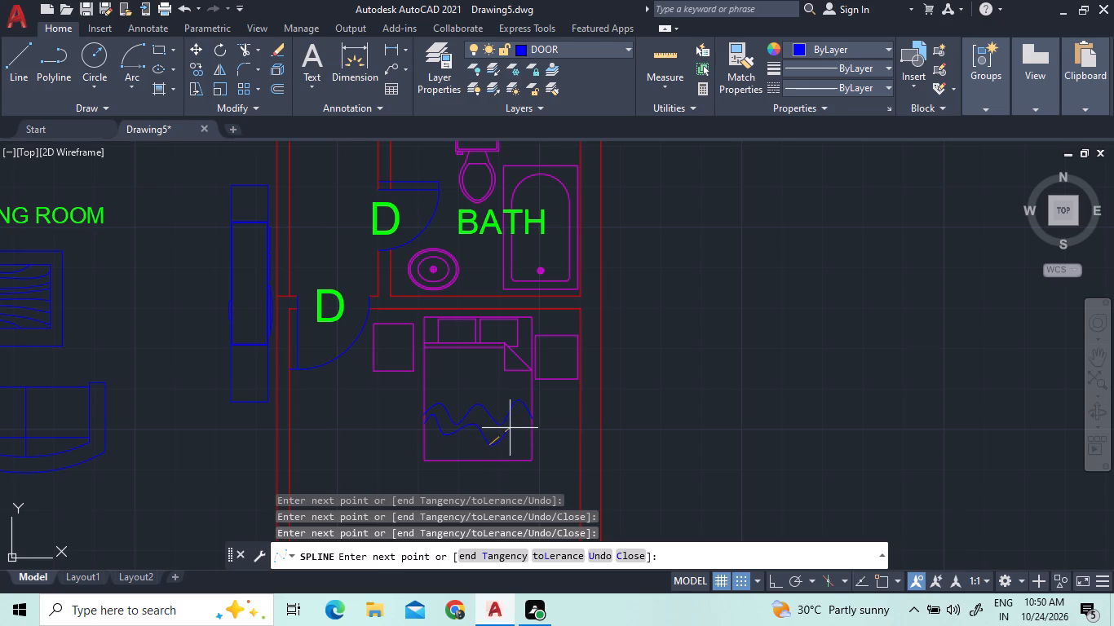
left_click(511, 427)
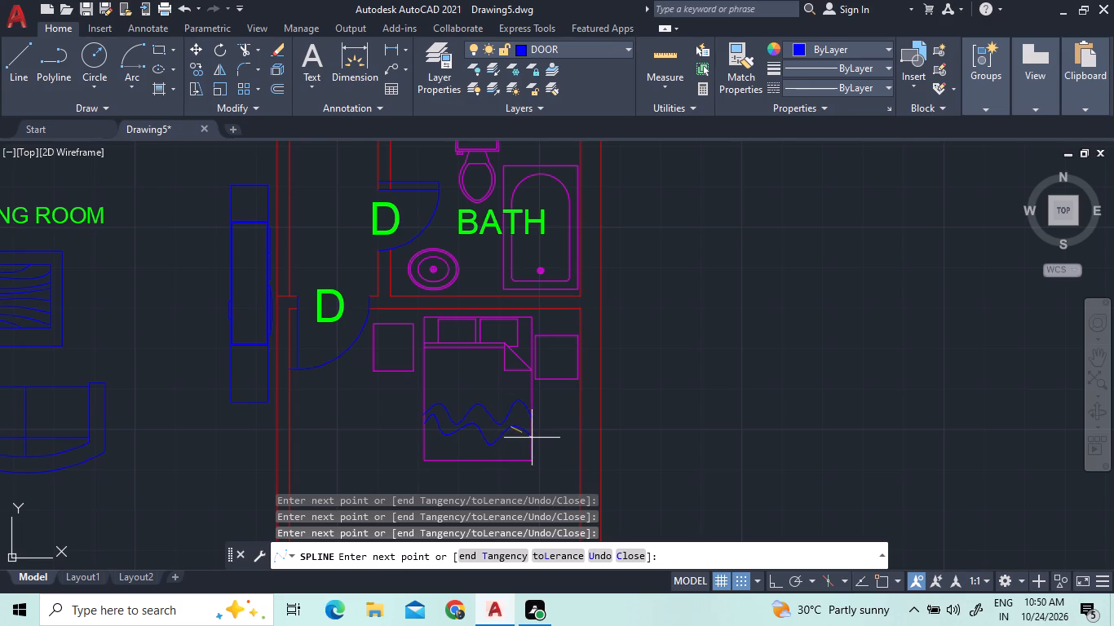
left_click(532, 438)
right_click(546, 457)
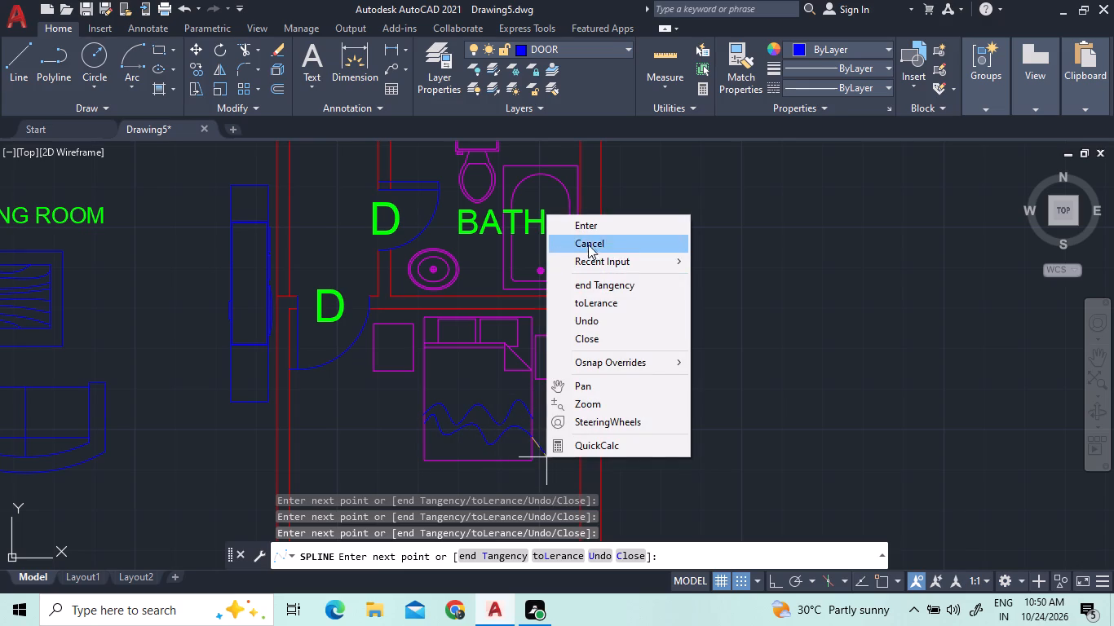
left_click(586, 226)
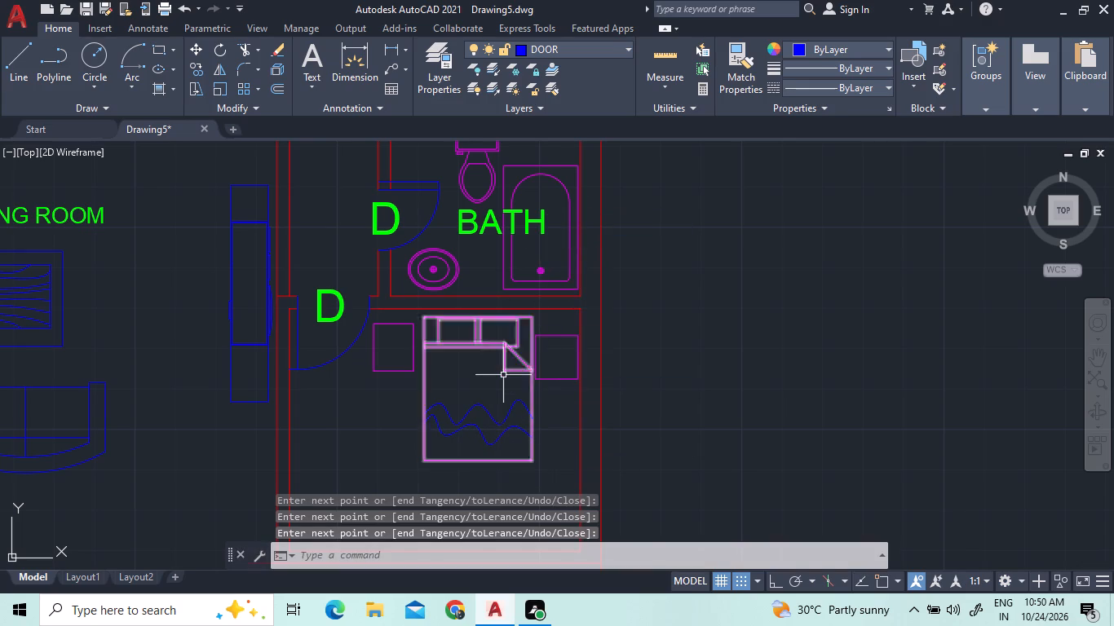
Trim the short wall-line stub projecting left beyond the lower-left outer corner of the bed's room.
scroll(502, 378, "down", 1)
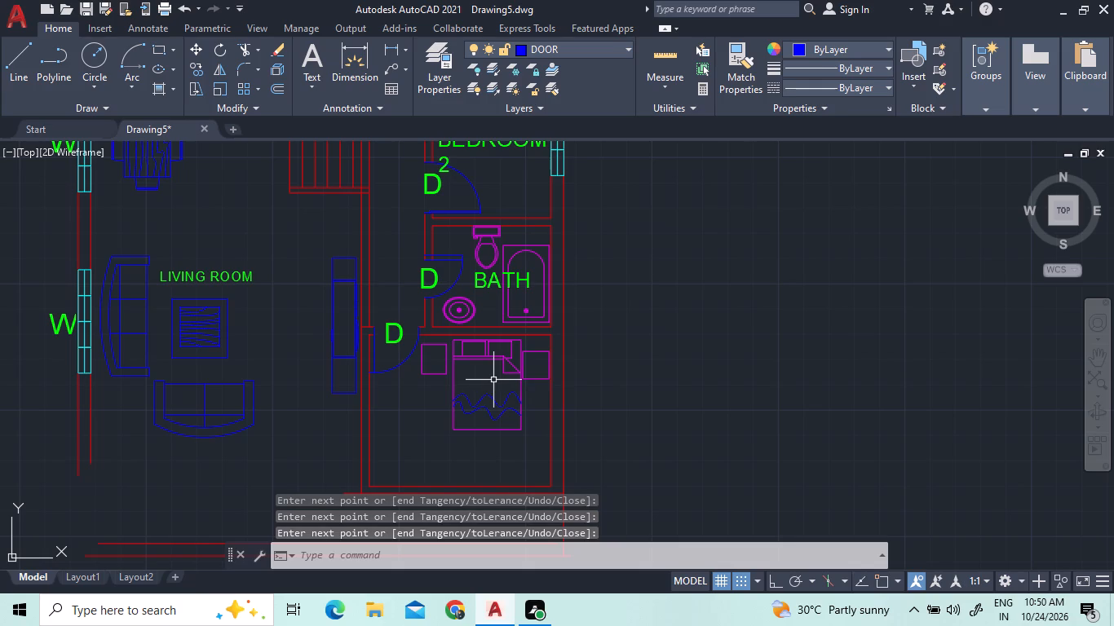
scroll(493, 380, "up", 2)
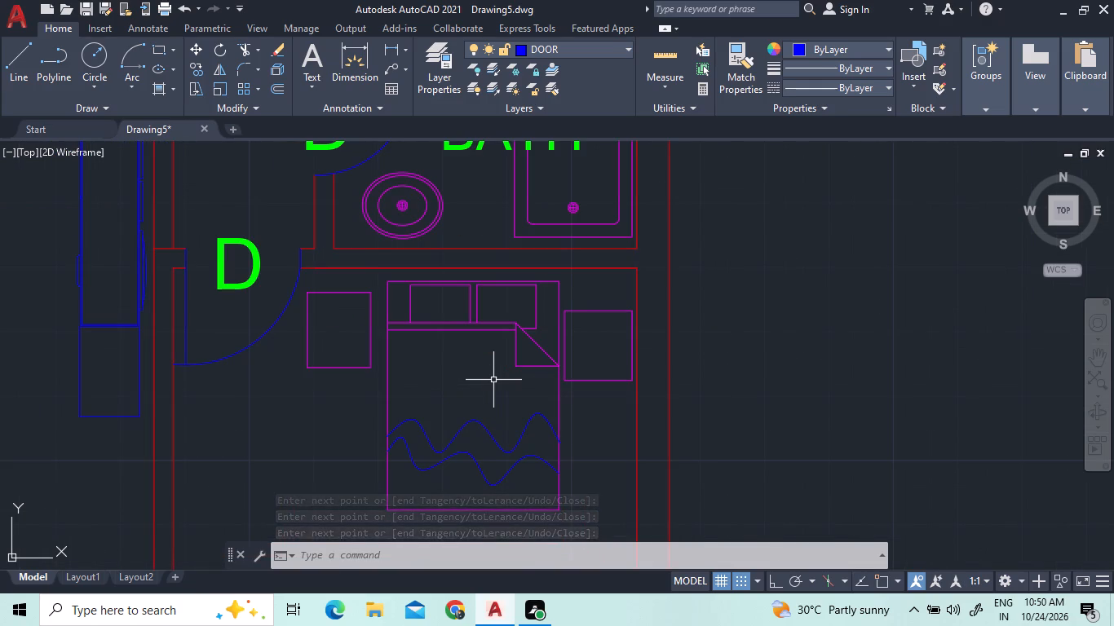
scroll(493, 380, "down", 2)
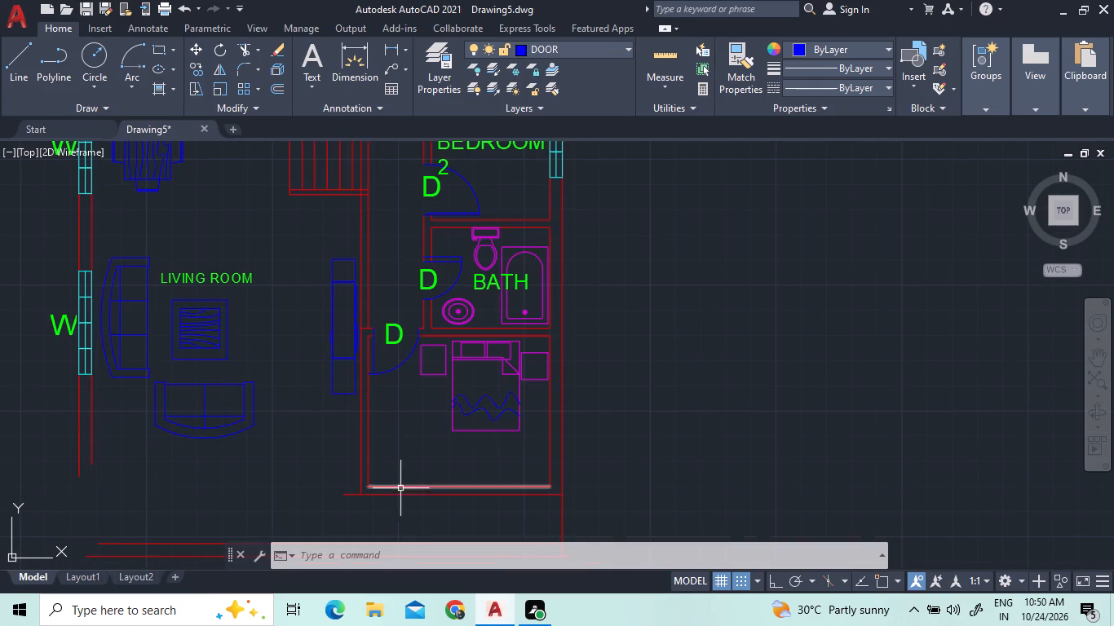
left_click(245, 51)
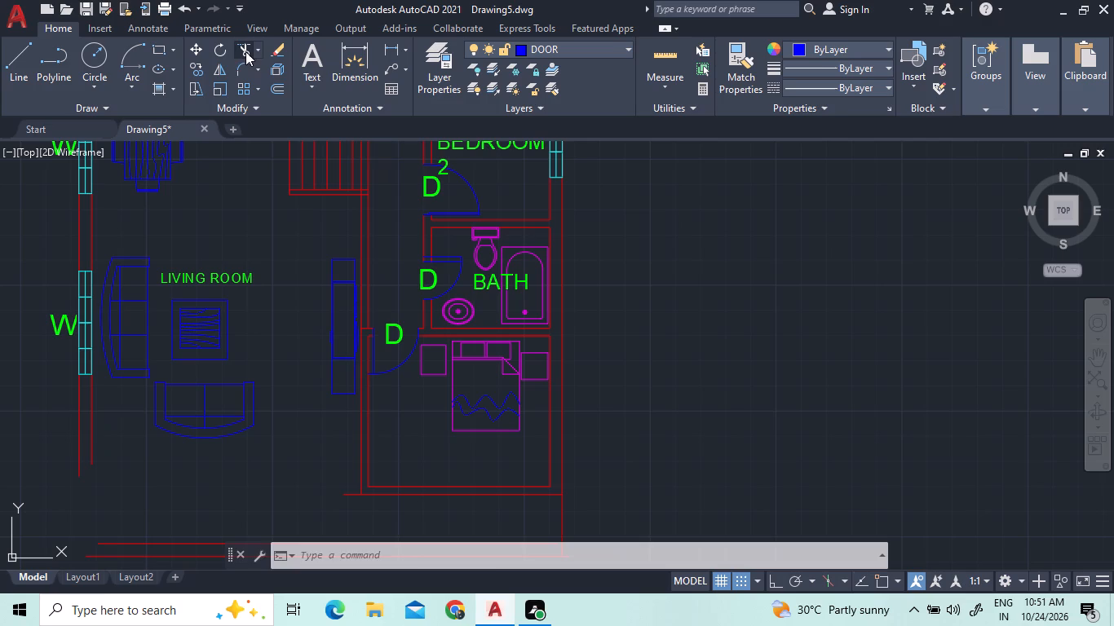
left_click(351, 496)
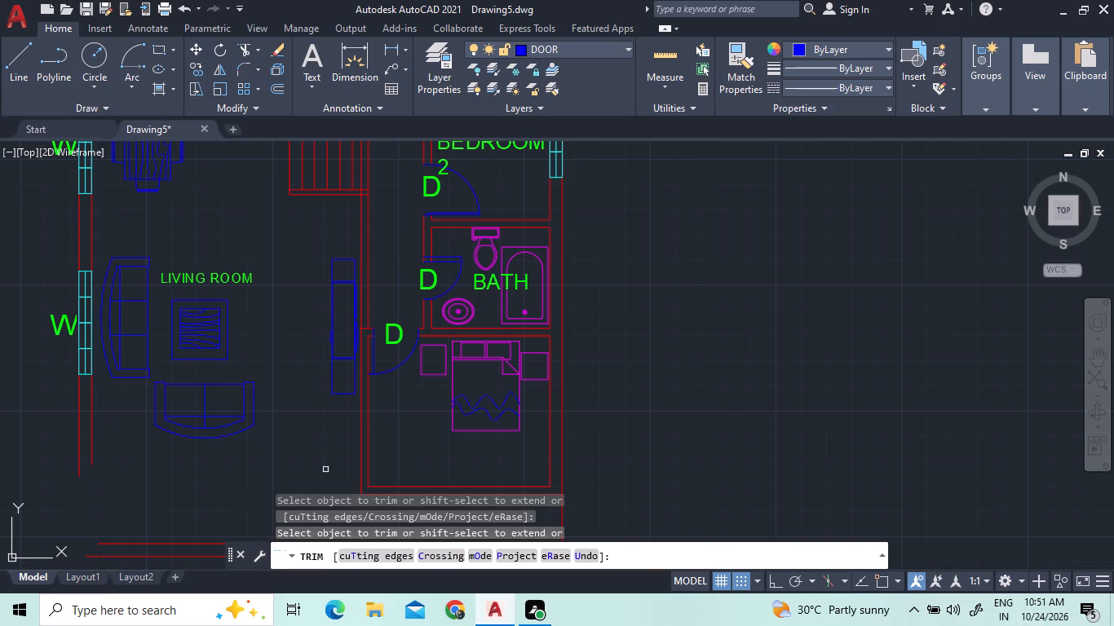
right_click(320, 442)
left_click(378, 209)
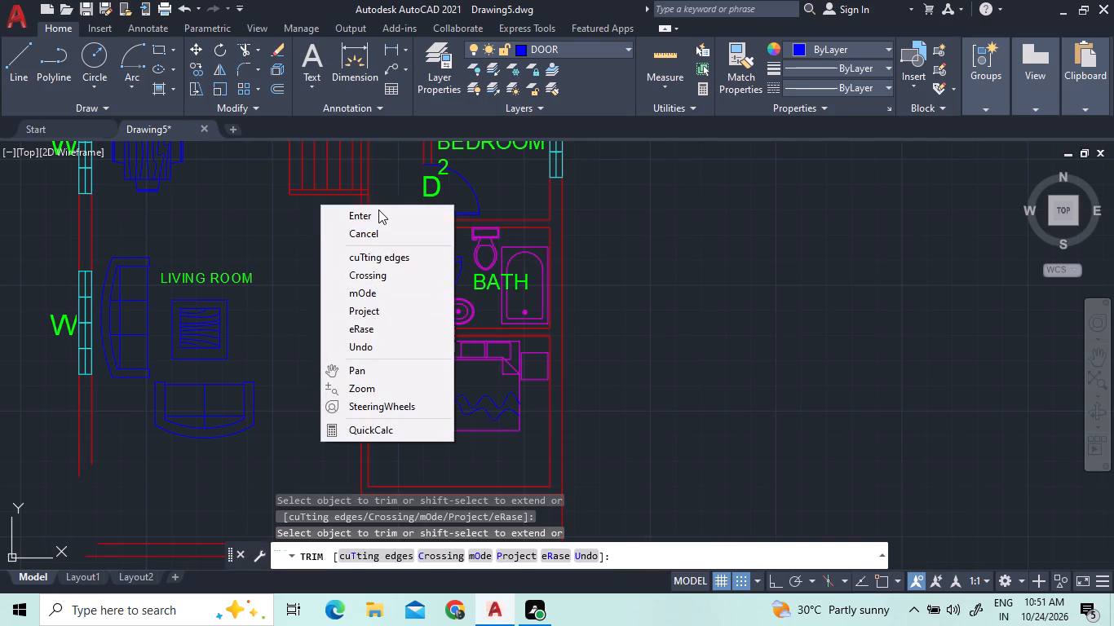
Insert the rectangular wood-grain table block from DesignCenter's Home - Space Planner.dwg blocks below the living room's lower sofa.
right_click(614, 326)
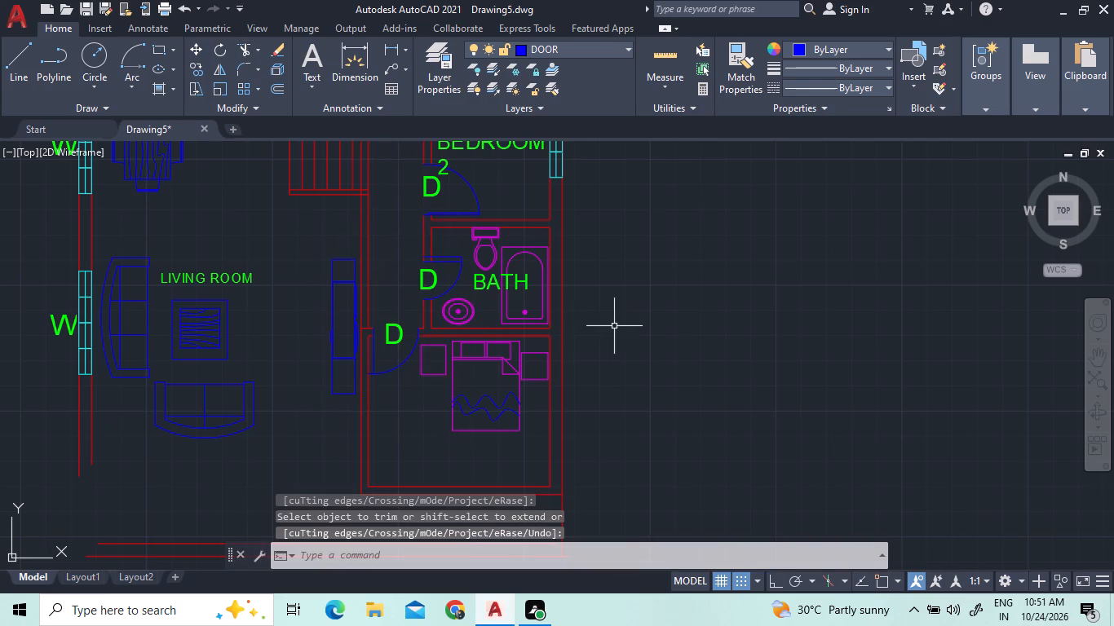
left_click(759, 59)
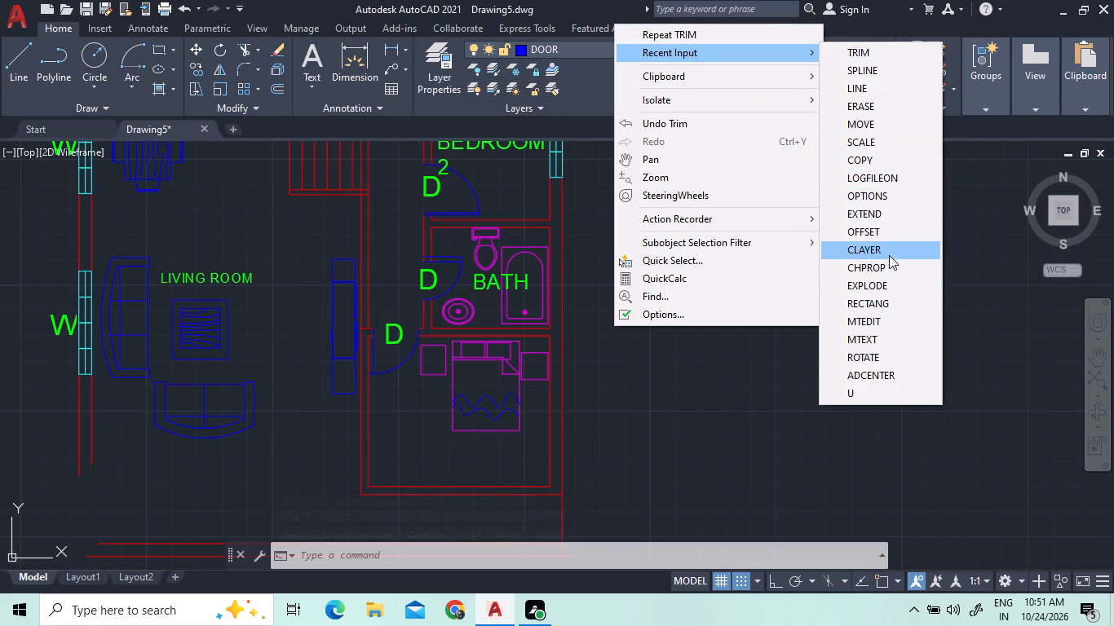
left_click(886, 372)
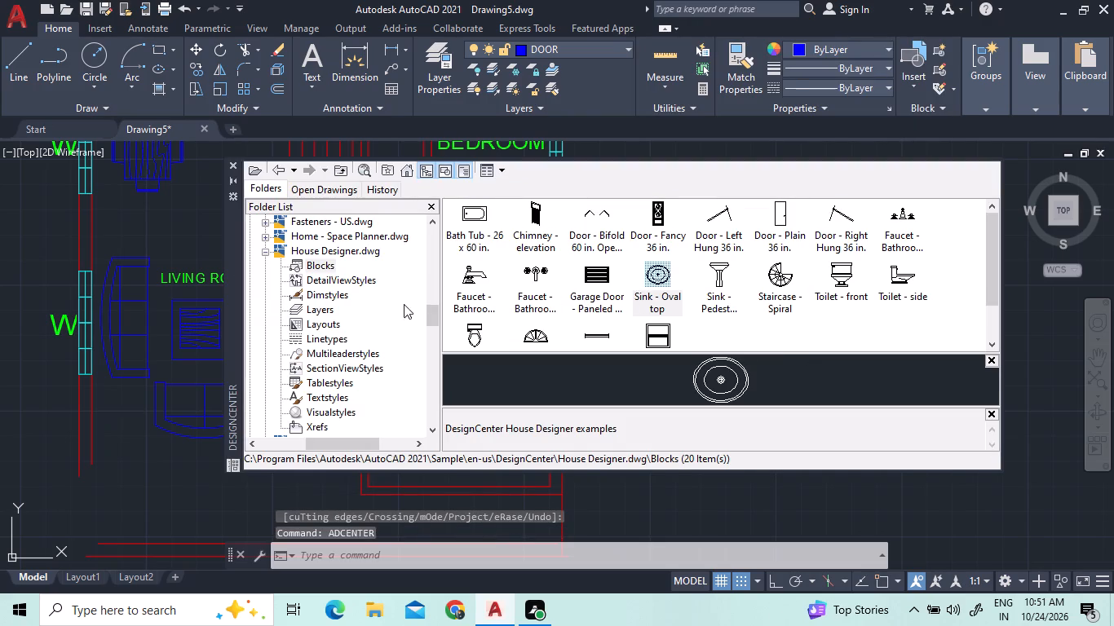
left_click(263, 249)
double_click(314, 238)
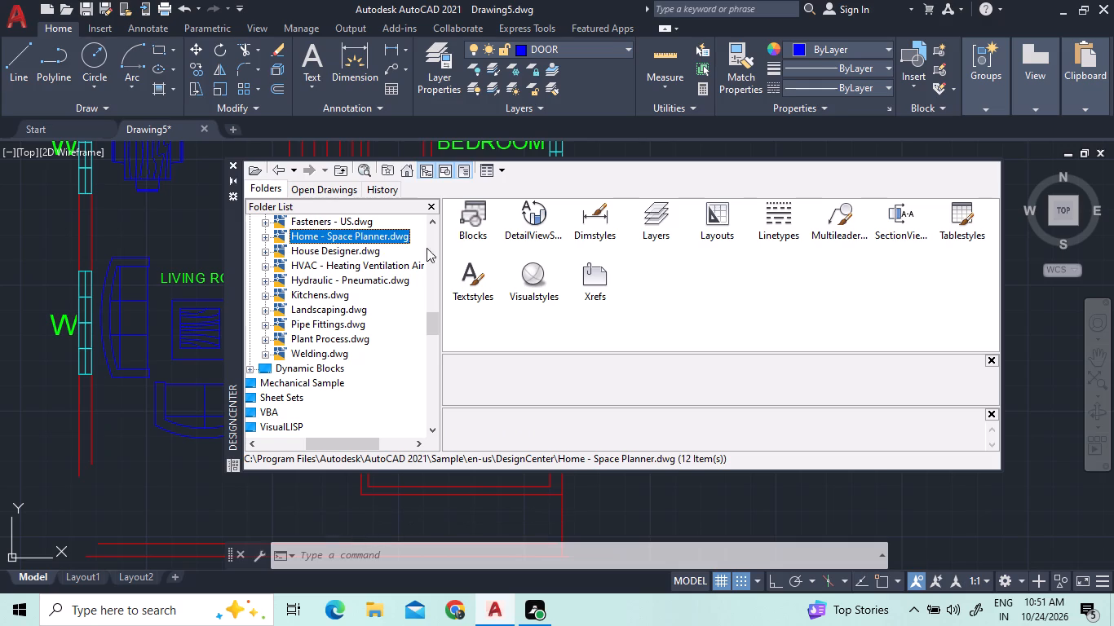
double_click(479, 223)
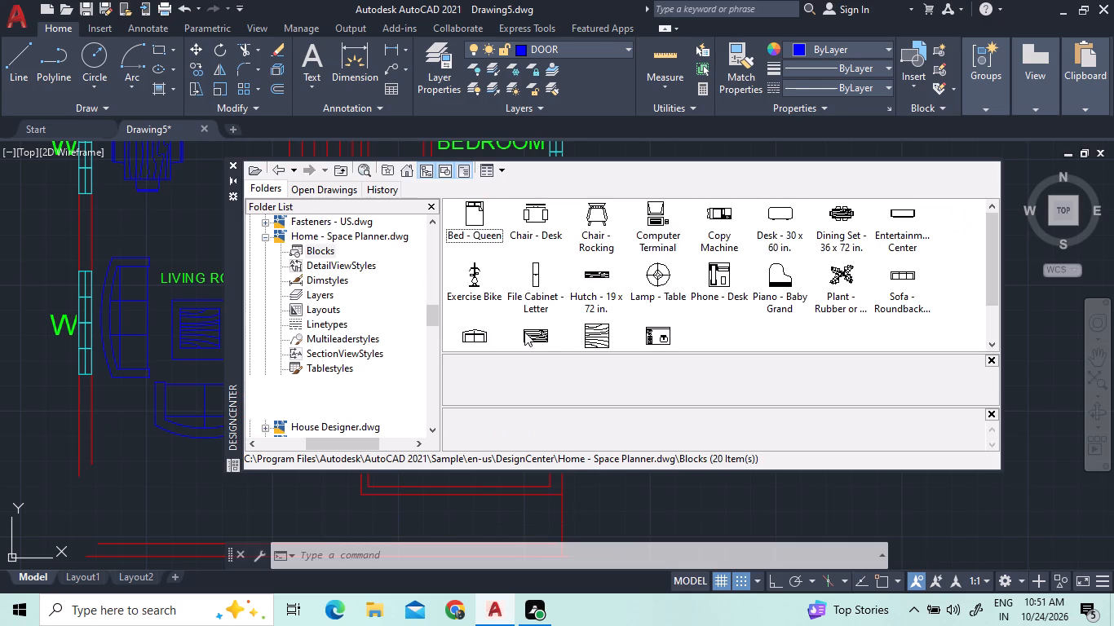
left_click_drag(539, 336, 537, 337)
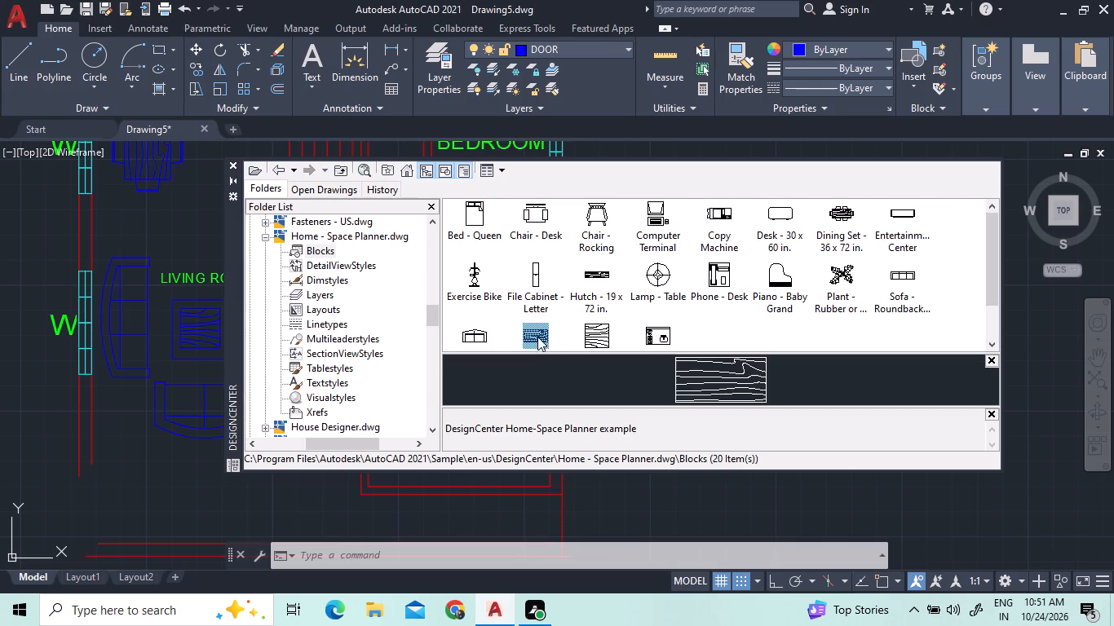
left_click_drag(537, 337, 130, 487)
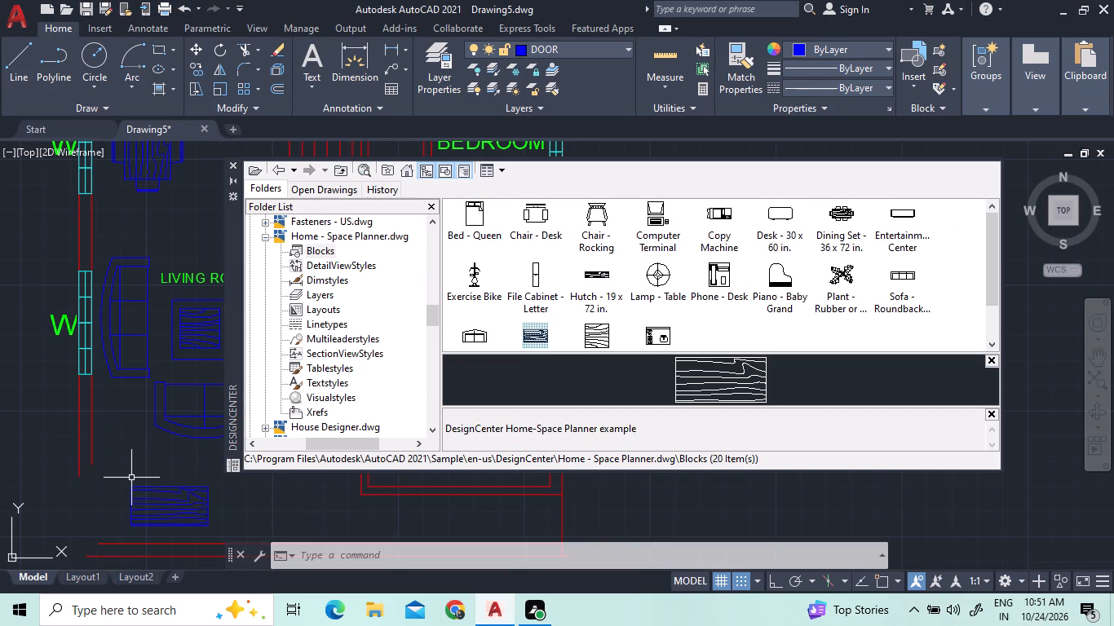
left_click(227, 165)
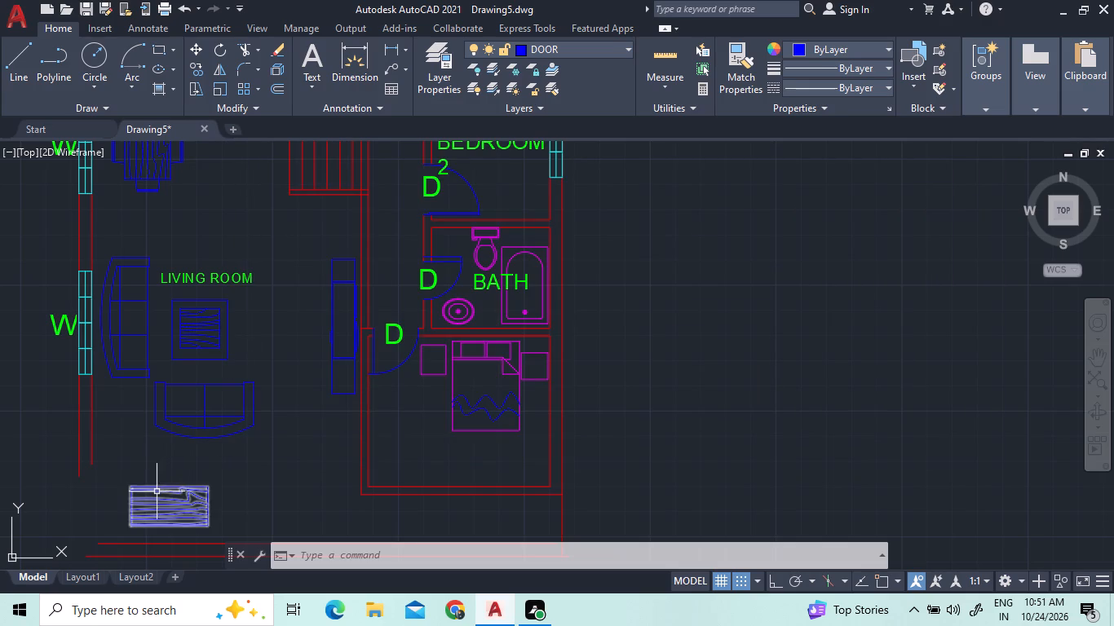
Rotate the wood-grain table block below the living room's lower sofa by 90° about its upper-right corner.
left_click(157, 492)
right_click(147, 465)
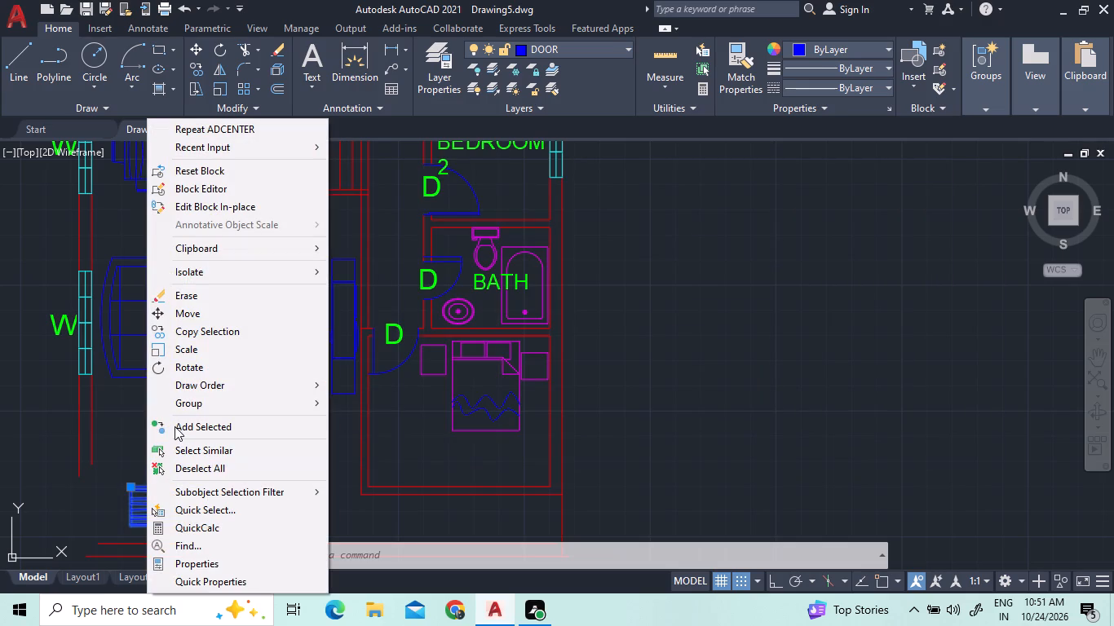
left_click(214, 372)
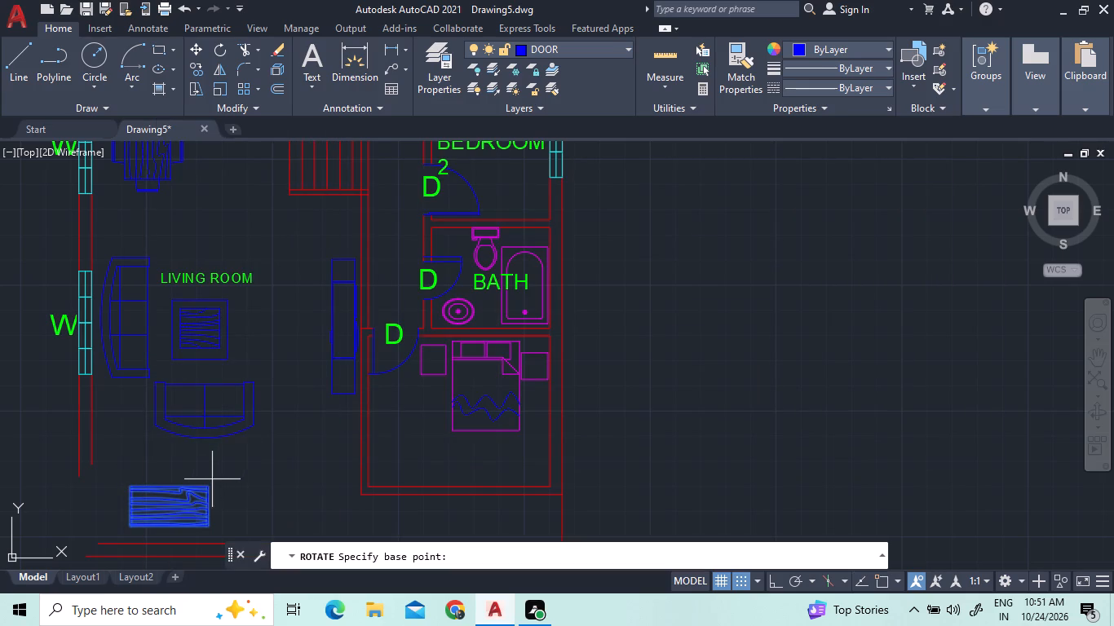
left_click(209, 487)
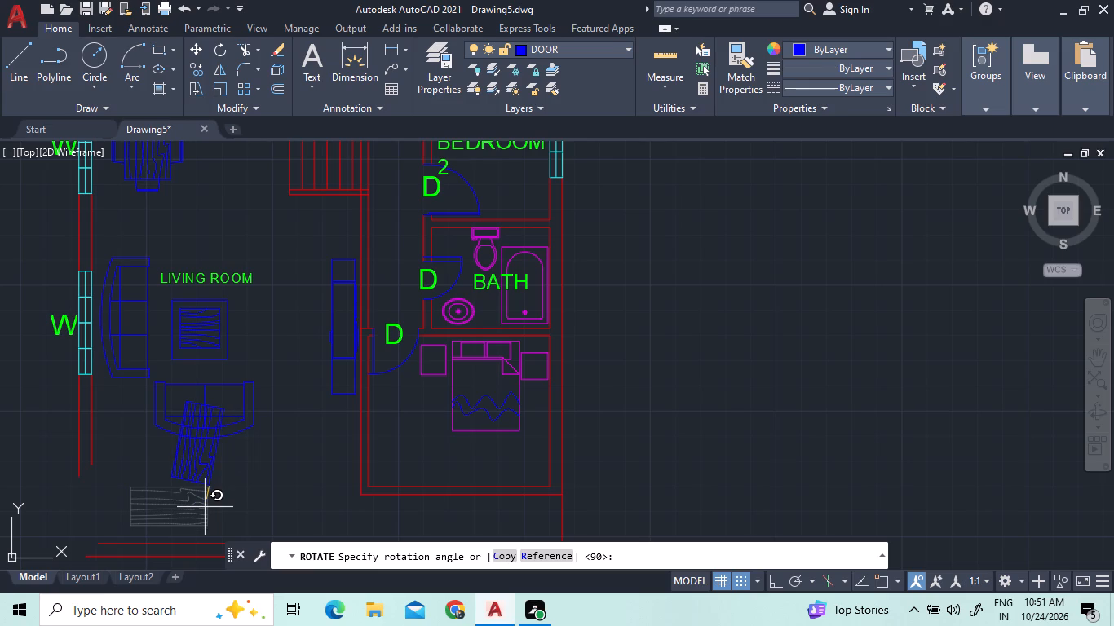
key("F8")
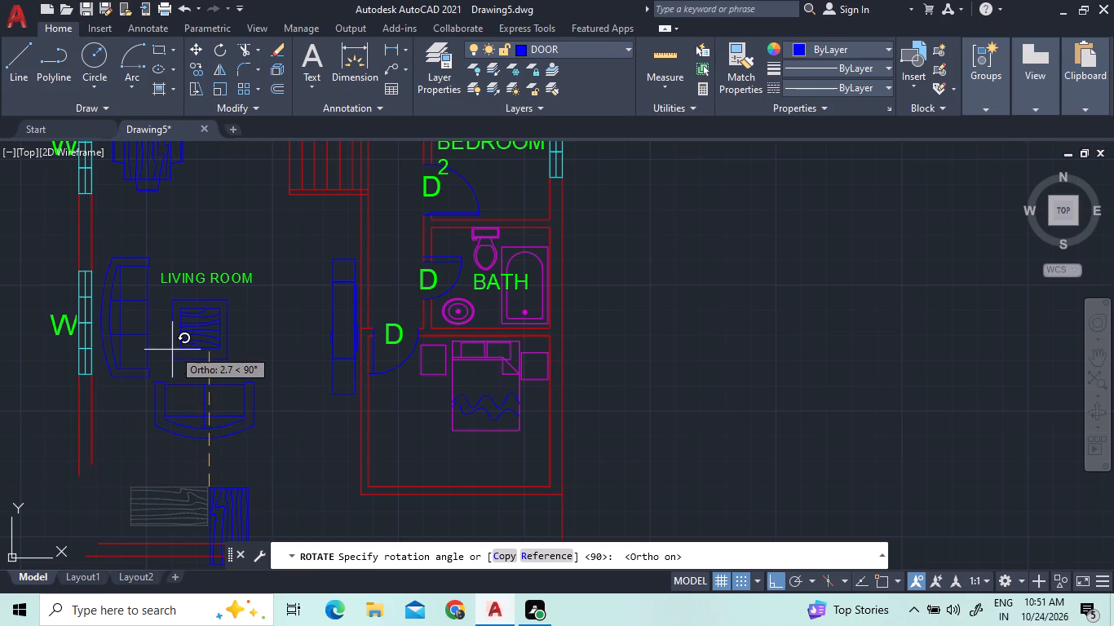
left_click(212, 469)
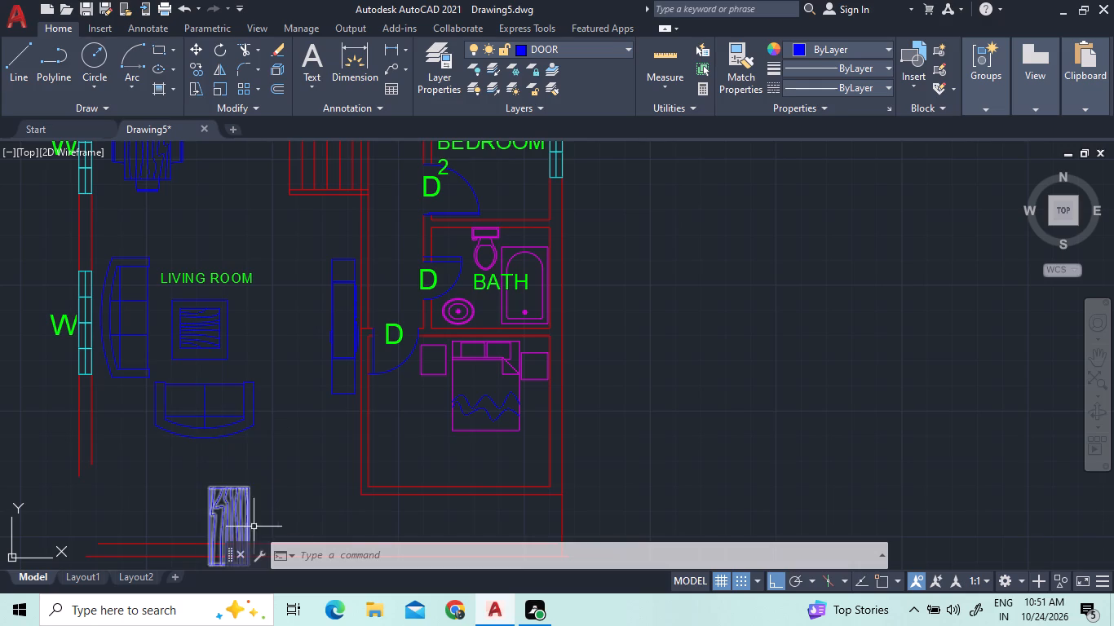
Move the rotated wood-grain table into the lower-left inner corner of the bottom bedroom, against the left wall.
left_click(285, 534)
left_click(202, 511)
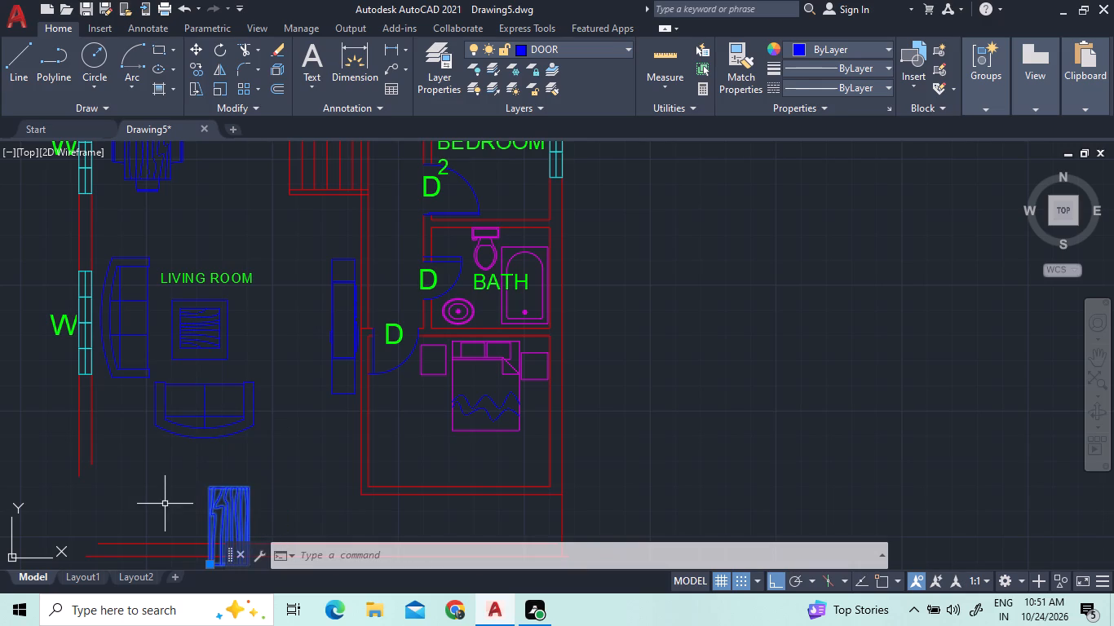
right_click(165, 504)
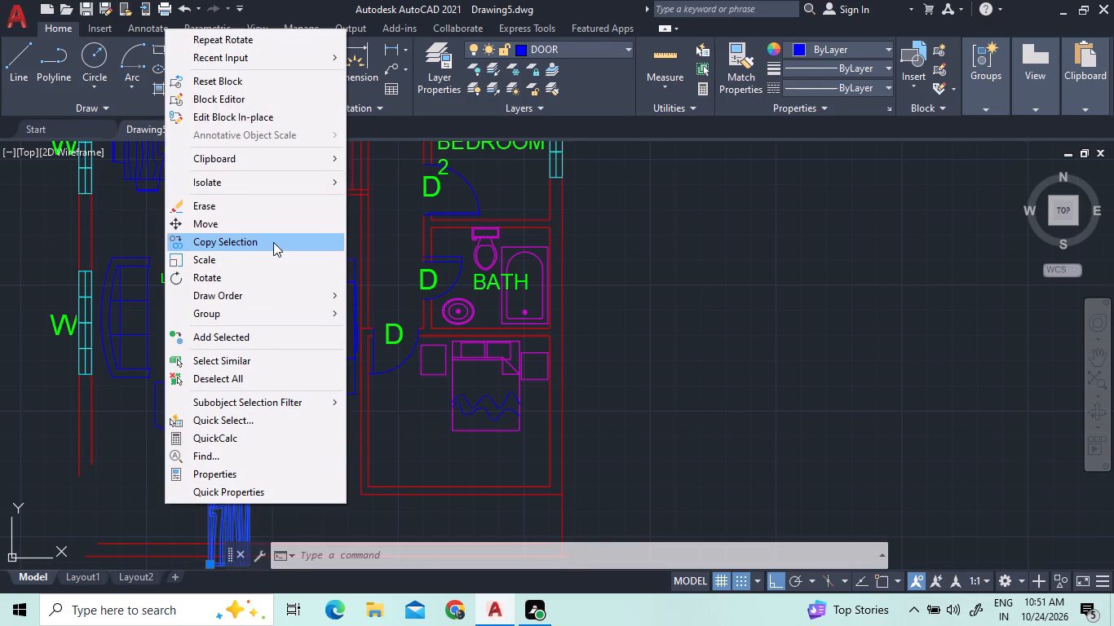
left_click(264, 230)
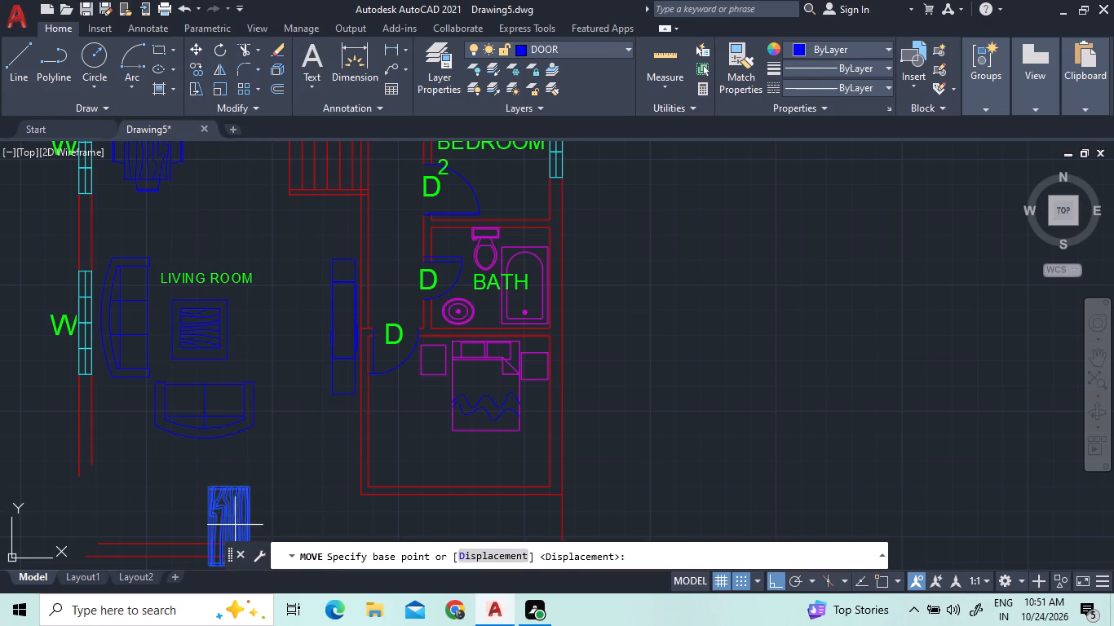
left_click(228, 526)
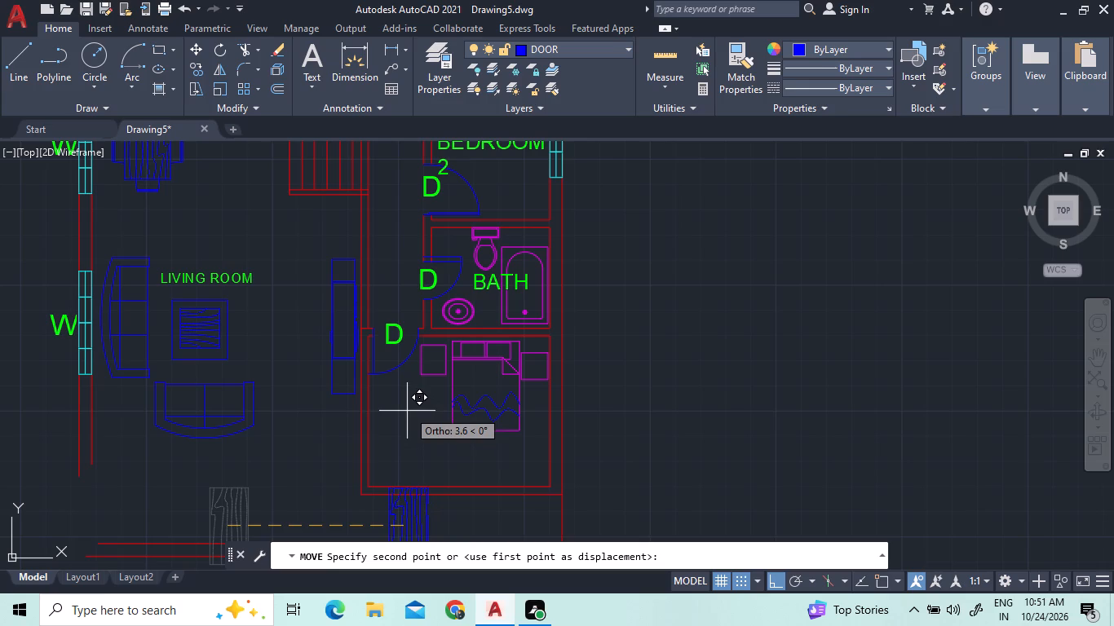
key("F8")
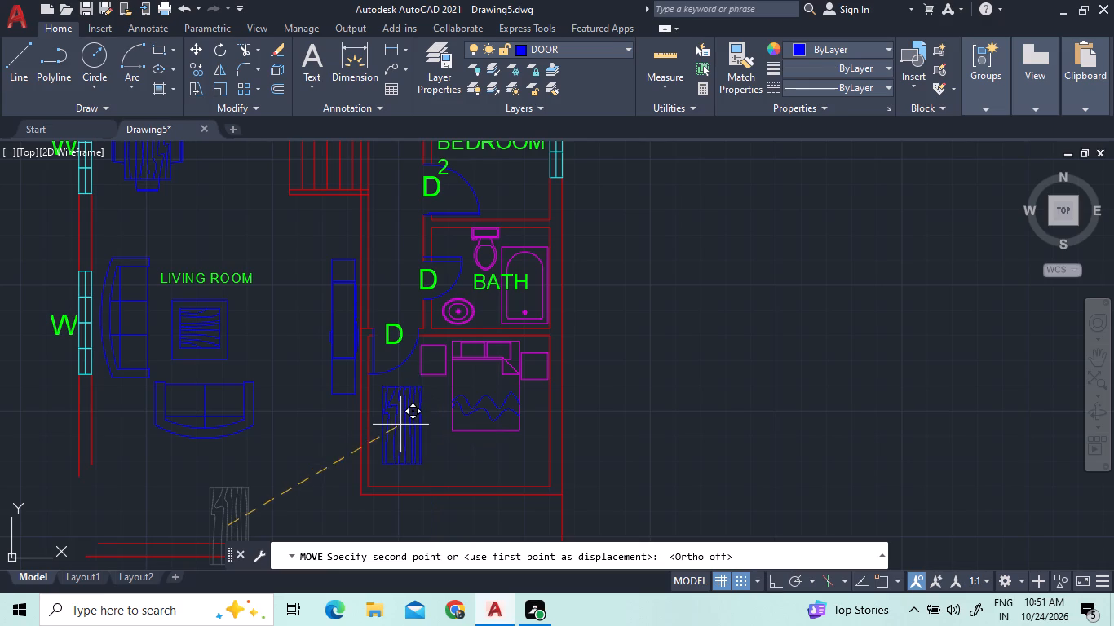
scroll(401, 436, "up", 3)
scroll(389, 342, "down", 2)
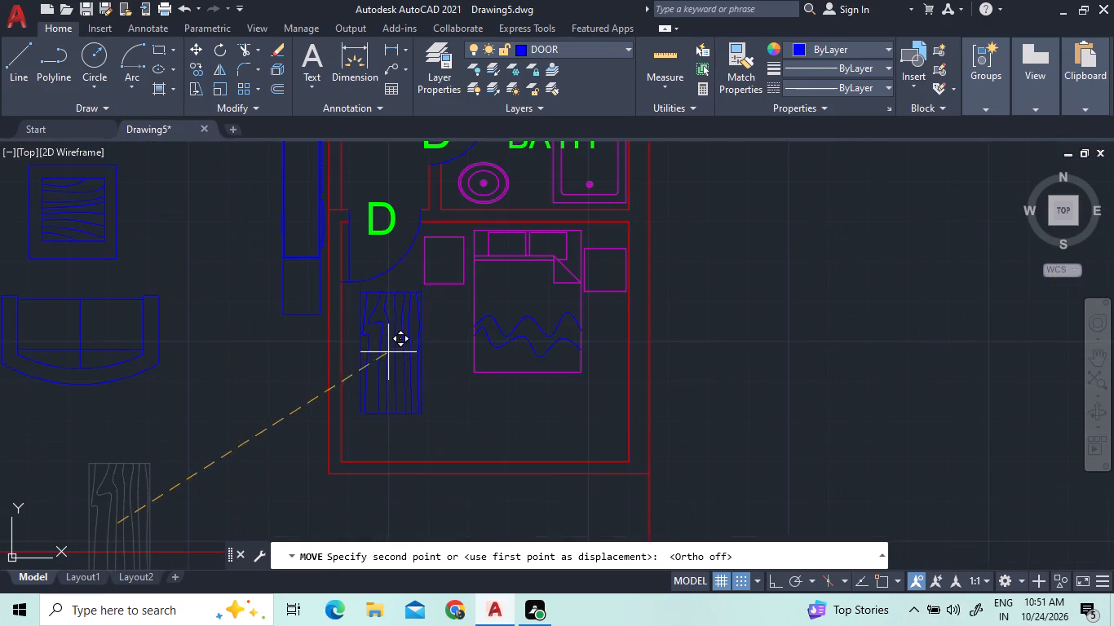
left_click(369, 400)
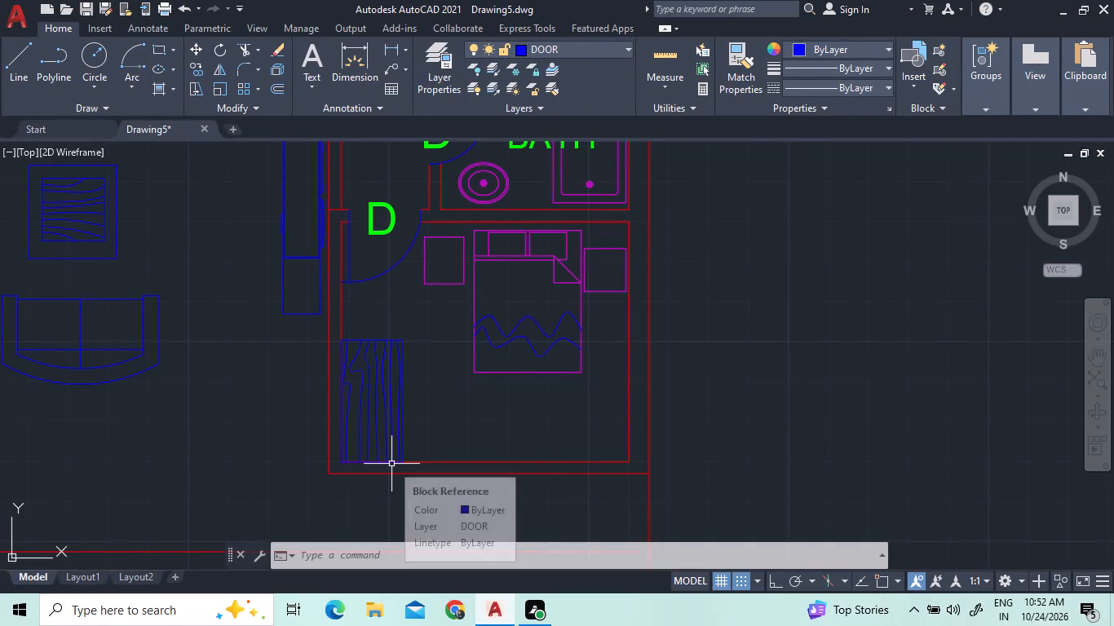
Move the wood-grain table slightly up so its lower-right corner lies on the bottom bedroom's inner lower wall line.
scroll(389, 464, "up", 2)
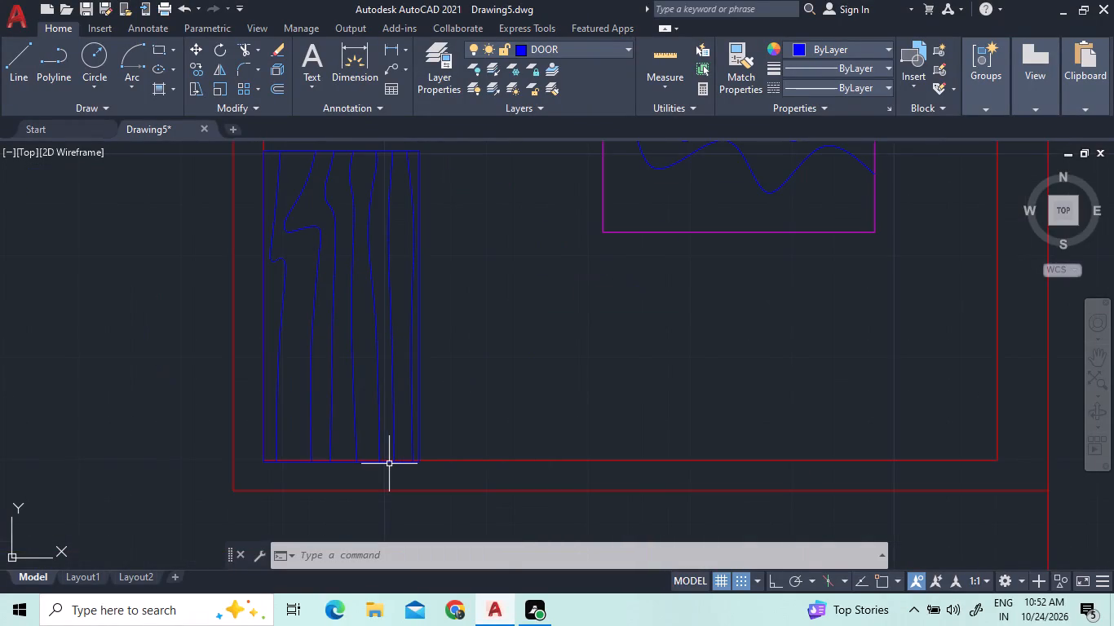
left_click(475, 390)
left_click(358, 366)
right_click(358, 366)
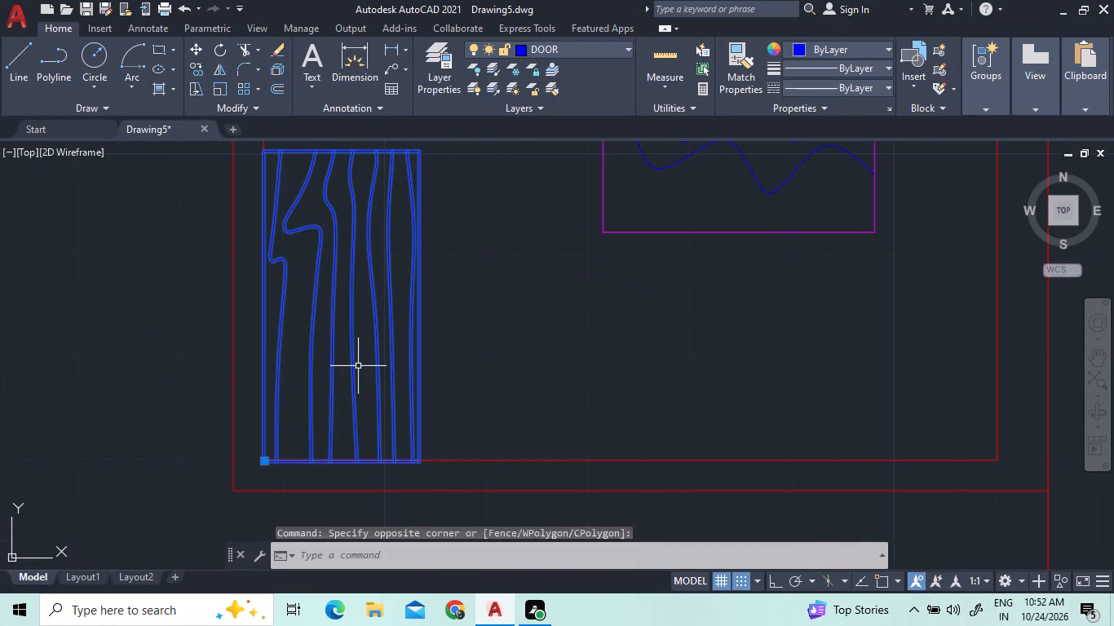
left_click(380, 309)
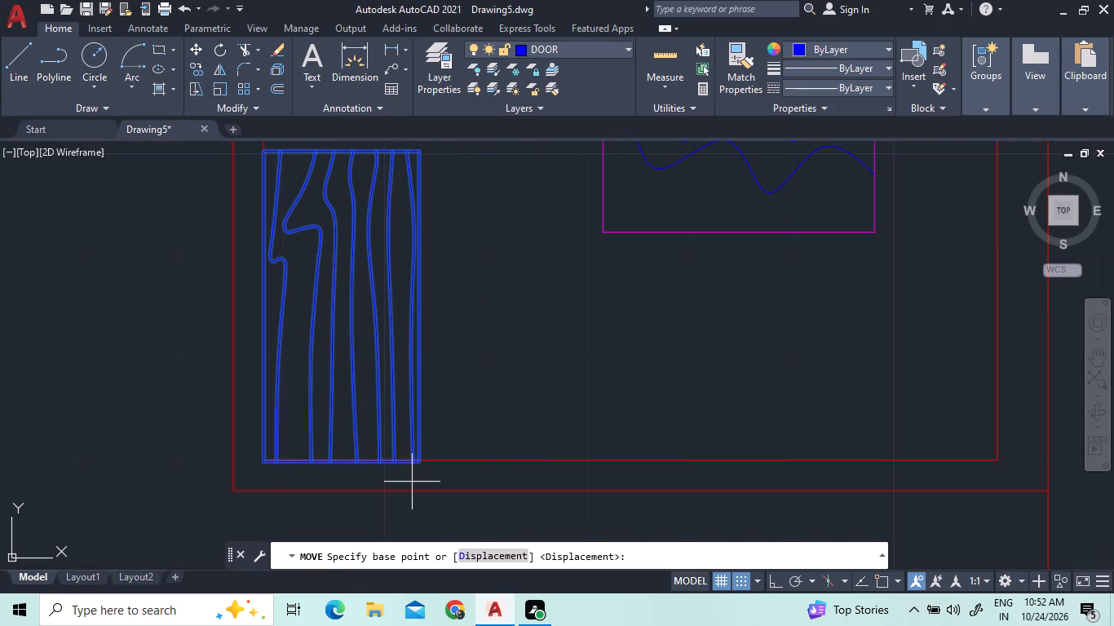
scroll(413, 484, "up", 3)
scroll(426, 403, "up", 3)
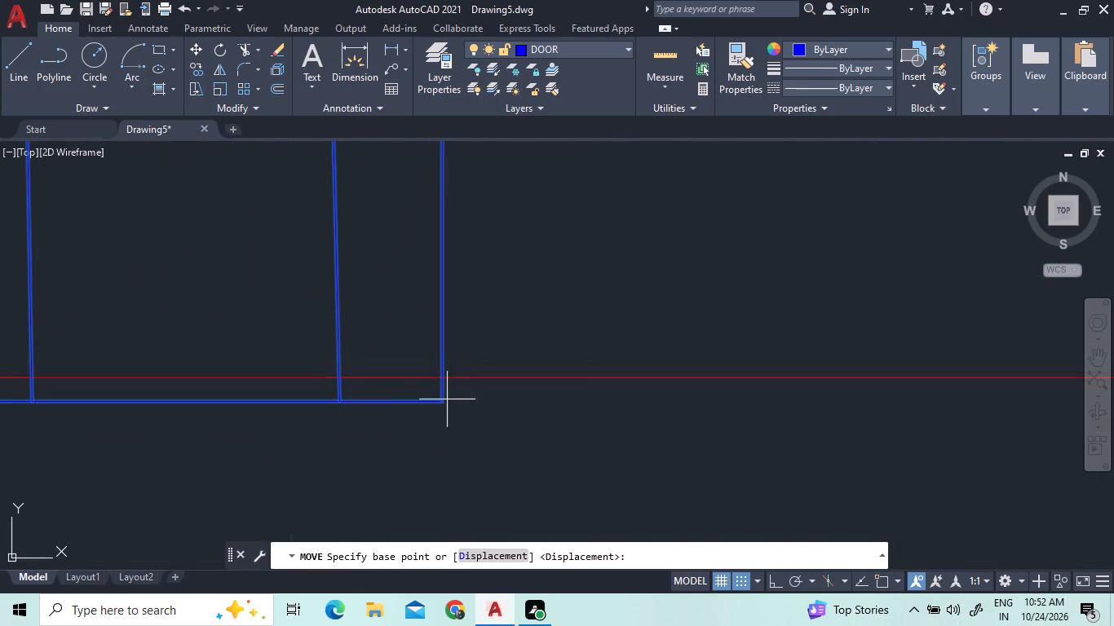
left_click(443, 401)
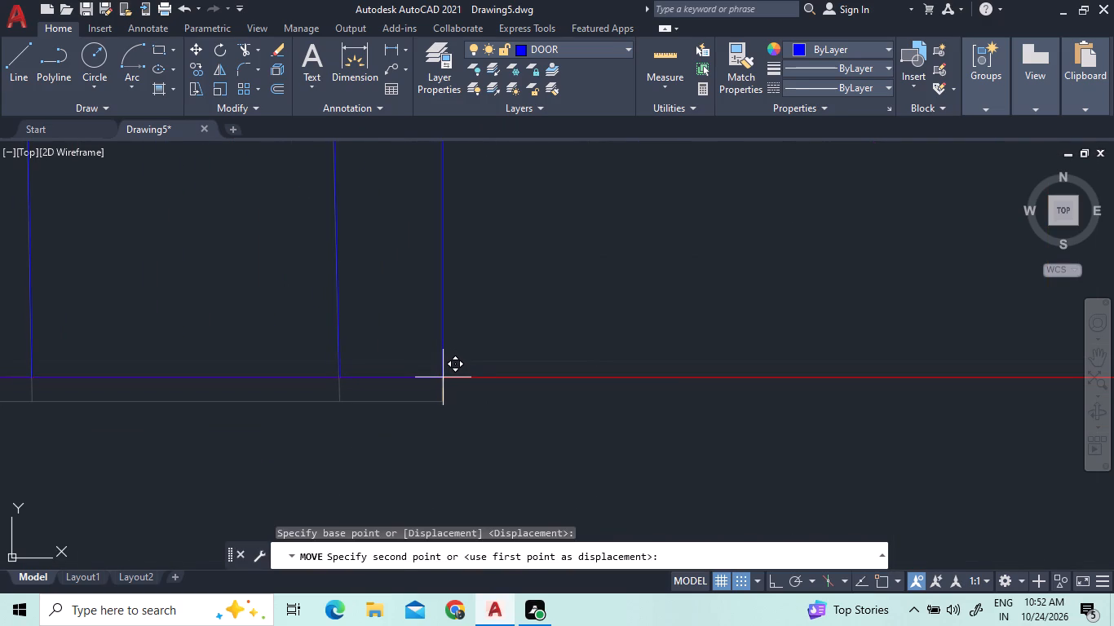
left_click(443, 377)
Copy the BEDROOM 2 label into the bottom bedroom, at the foot of the bed beside the wood-grain table.
scroll(549, 359, "down", 4)
scroll(506, 409, "down", 4)
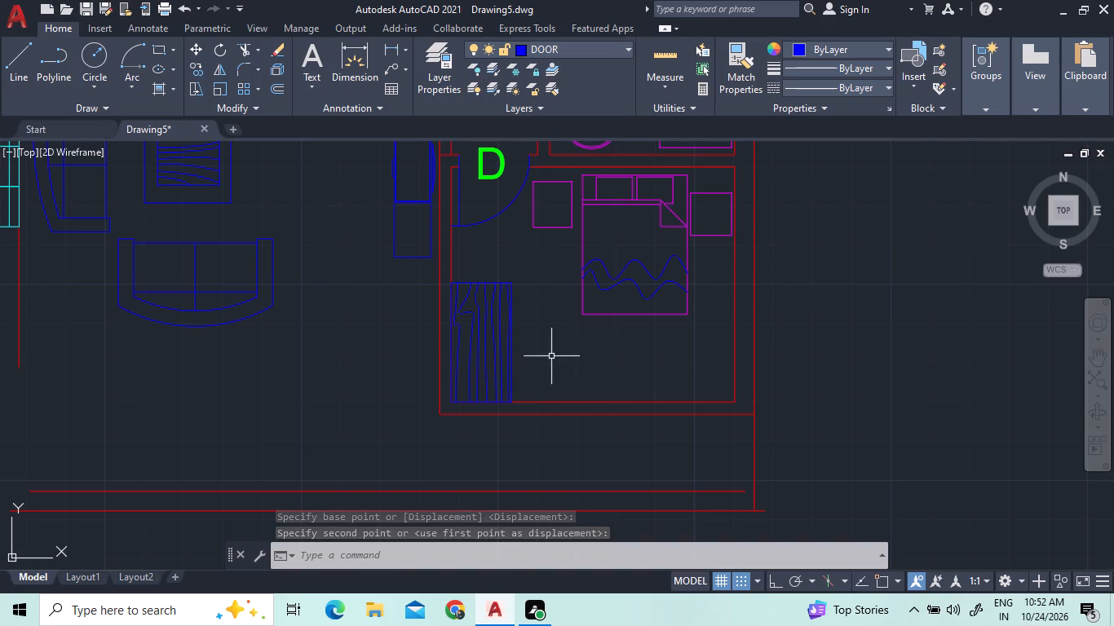
middle_click_drag(551, 356, 274, 399)
scroll(399, 410, "down", 1)
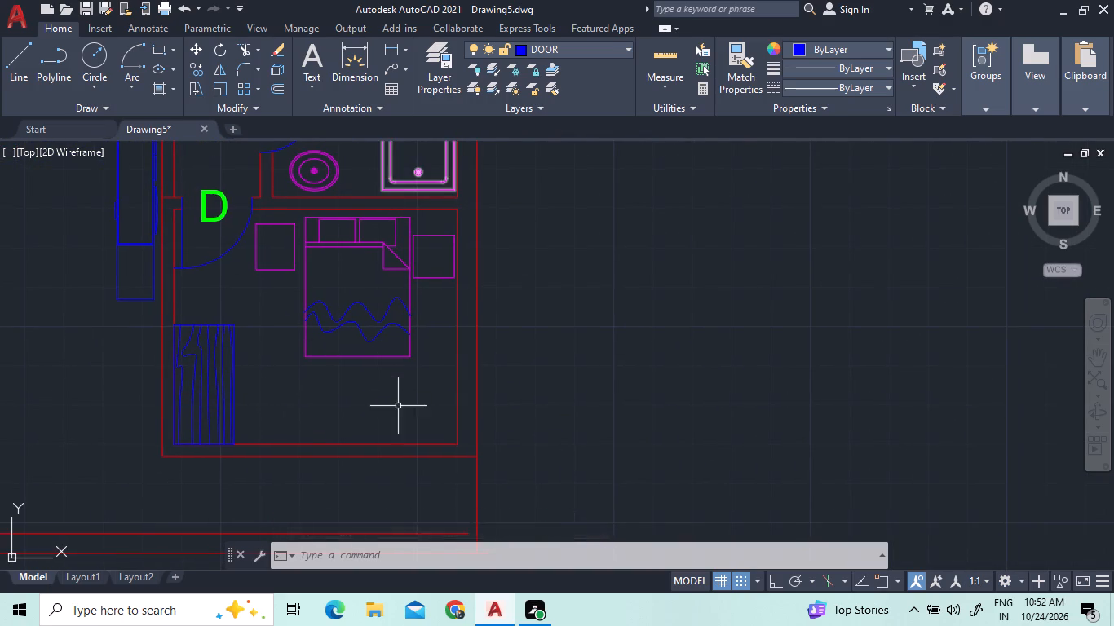
scroll(400, 412, "down", 2)
scroll(409, 201, "up", 3)
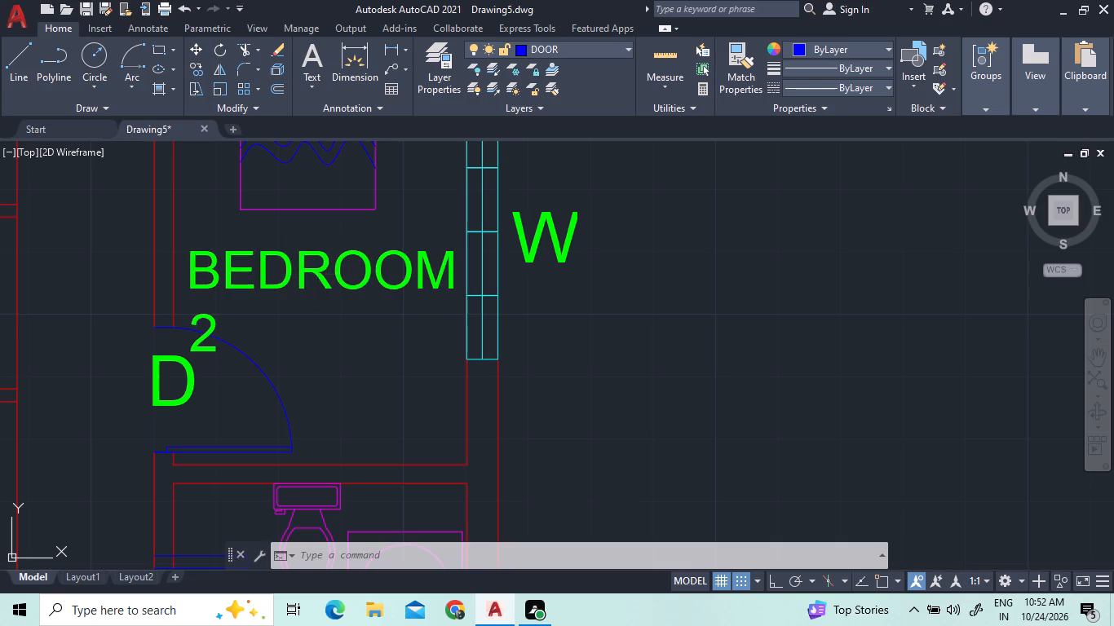
left_click(308, 274)
right_click(307, 279)
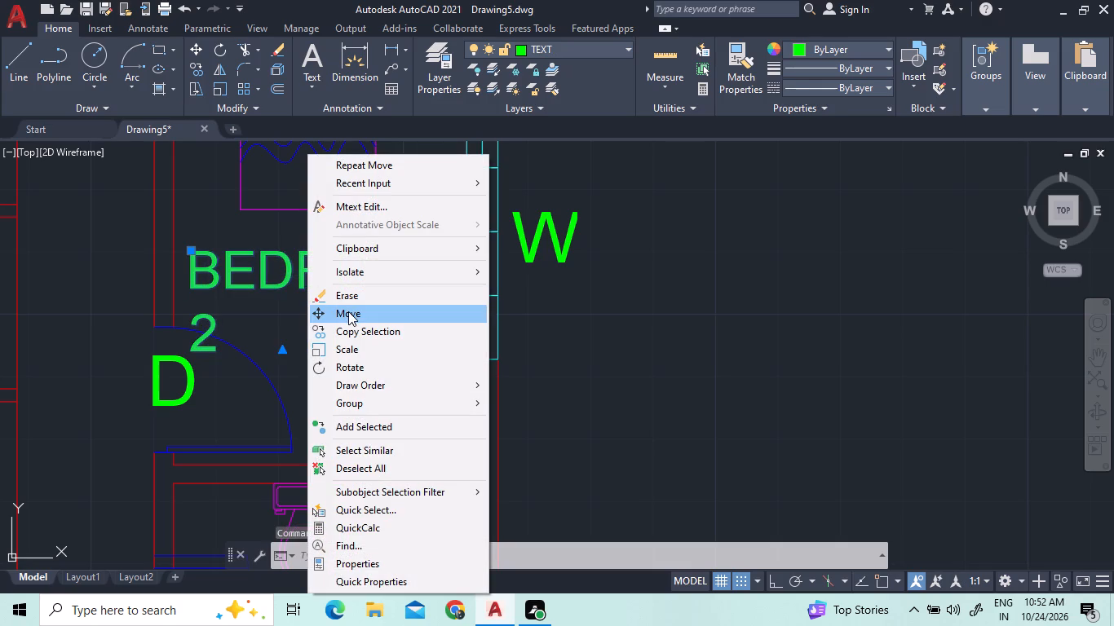
left_click(349, 324)
left_click(349, 324)
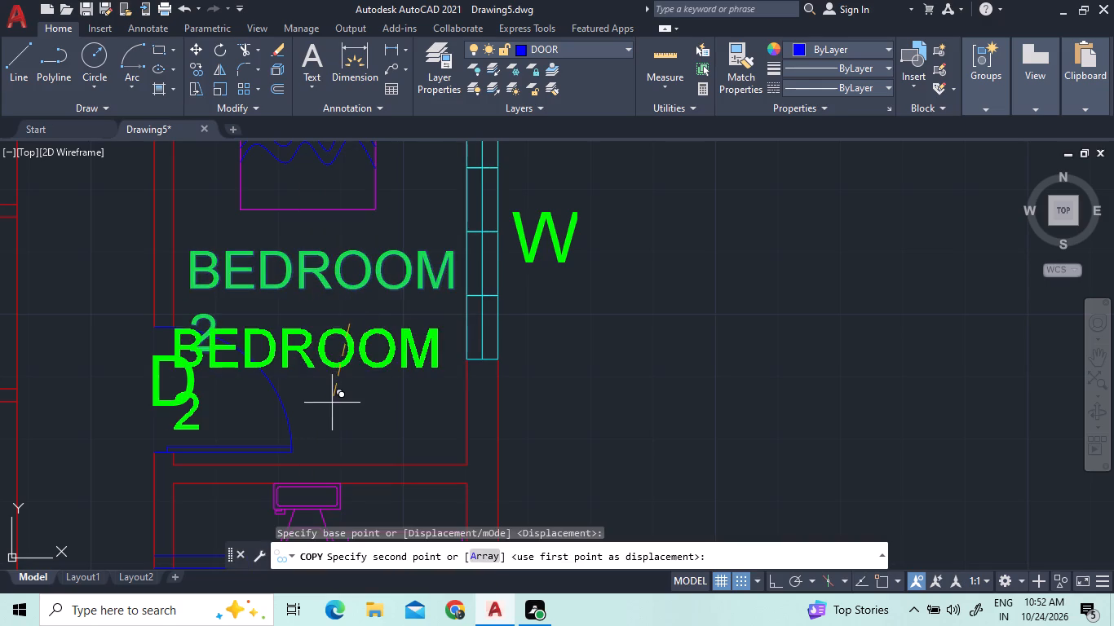
scroll(330, 396, "down", 4)
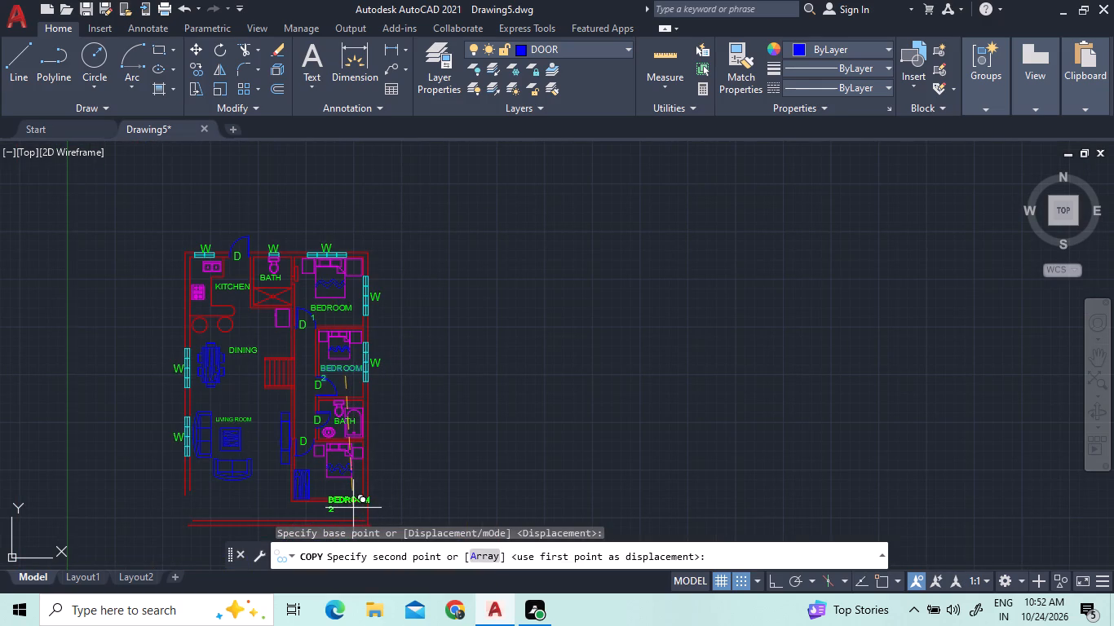
scroll(351, 504, "up", 2)
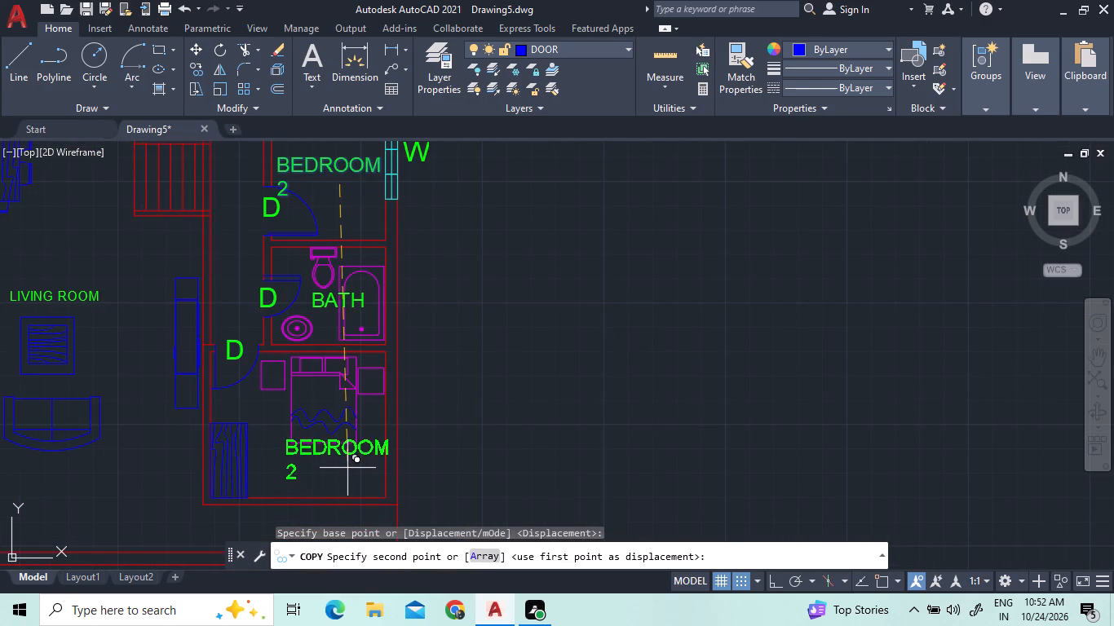
left_click(316, 465)
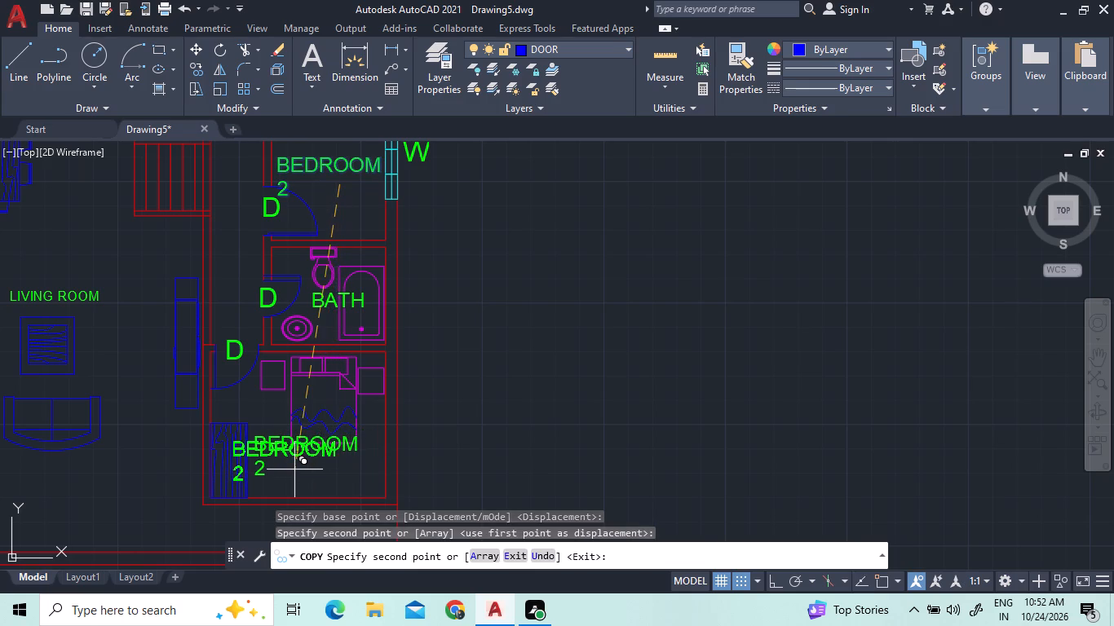
right_click(786, 414)
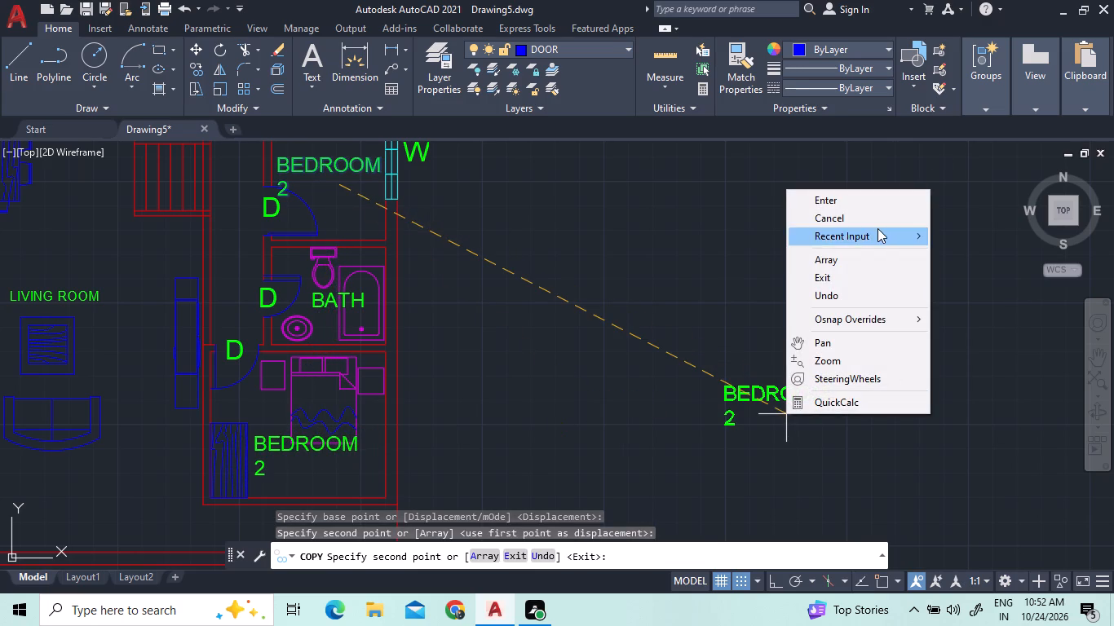
left_click(869, 202)
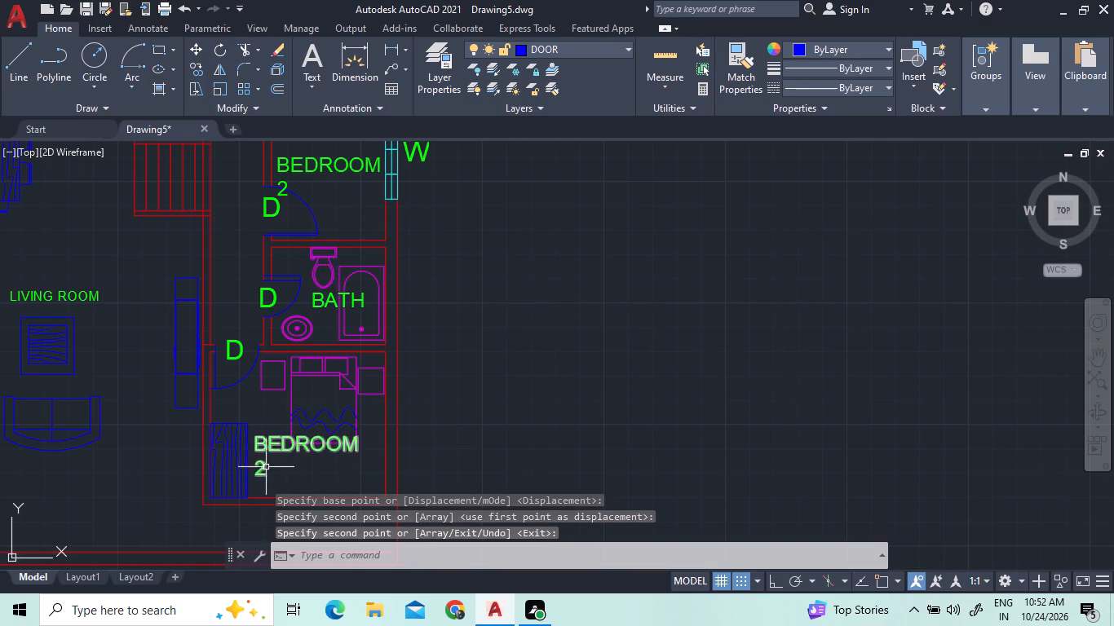
Change the number in the copied bedroom label to 3 so it reads BEDROOM 3.
triple_click(260, 464)
left_click(260, 464)
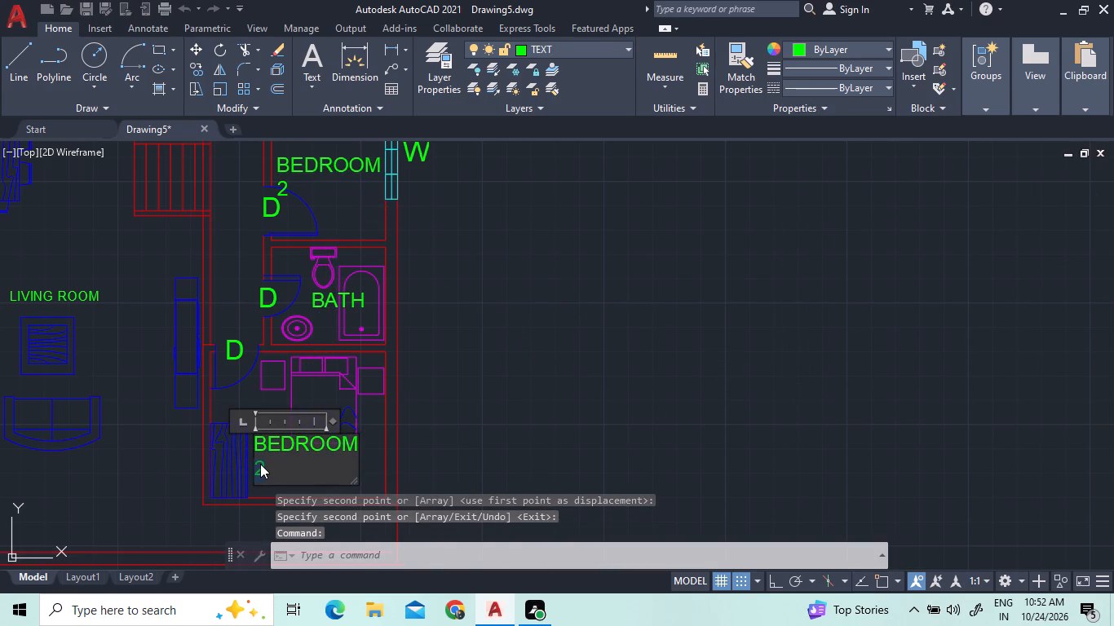
key("3")
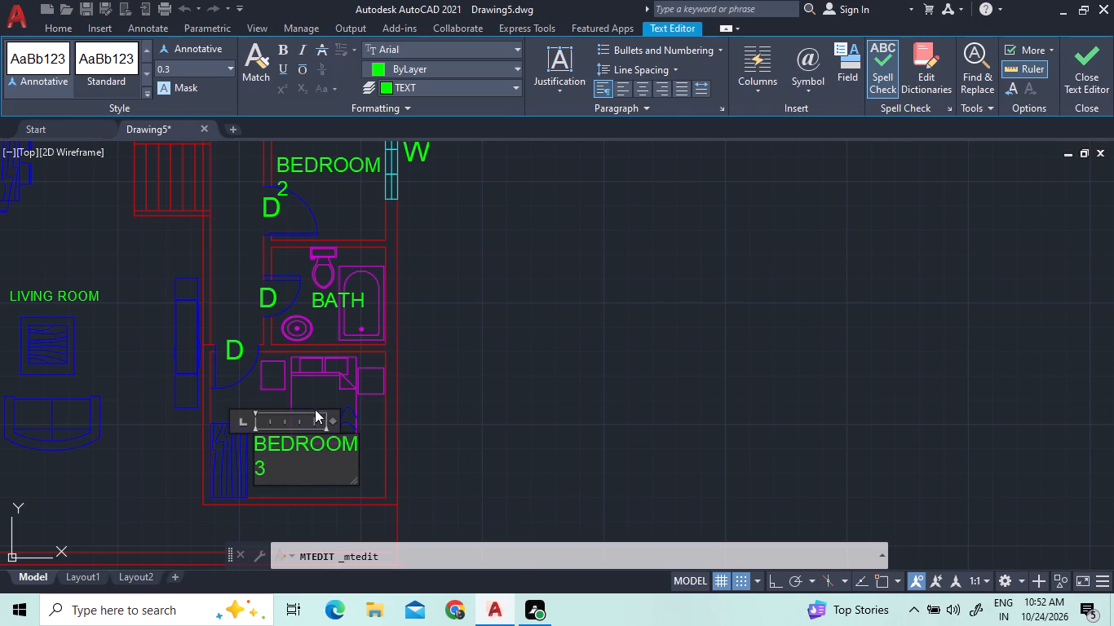
left_click(279, 398)
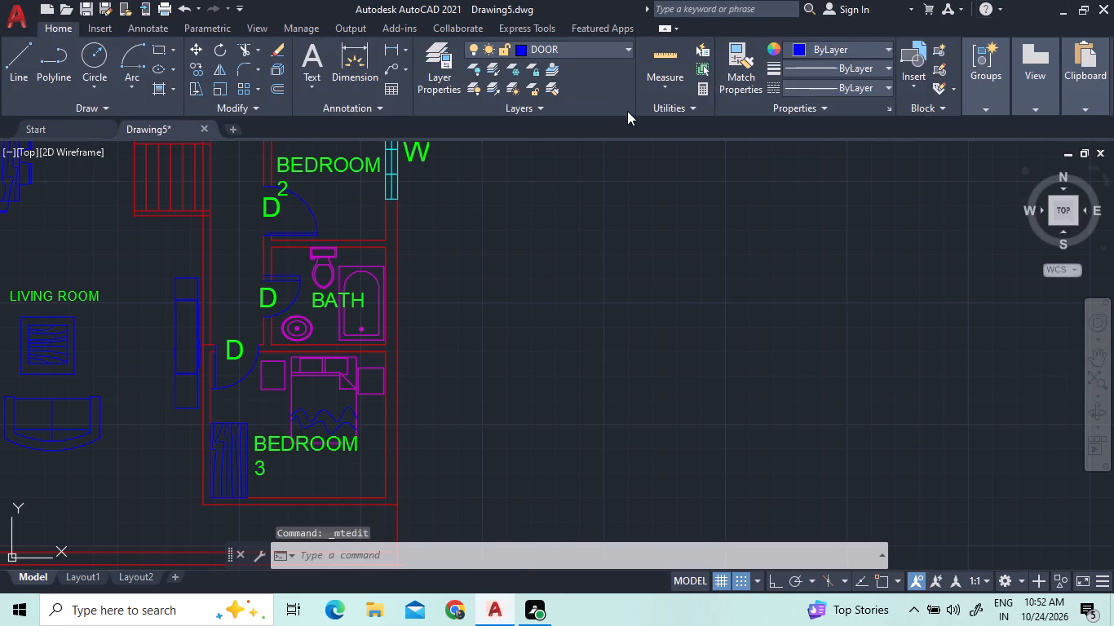
Copy the lowest pane of the BEDROOM 2 window about 2.5 units straight down into the exterior wall beside the lower bath.
scroll(617, 393, "down", 2)
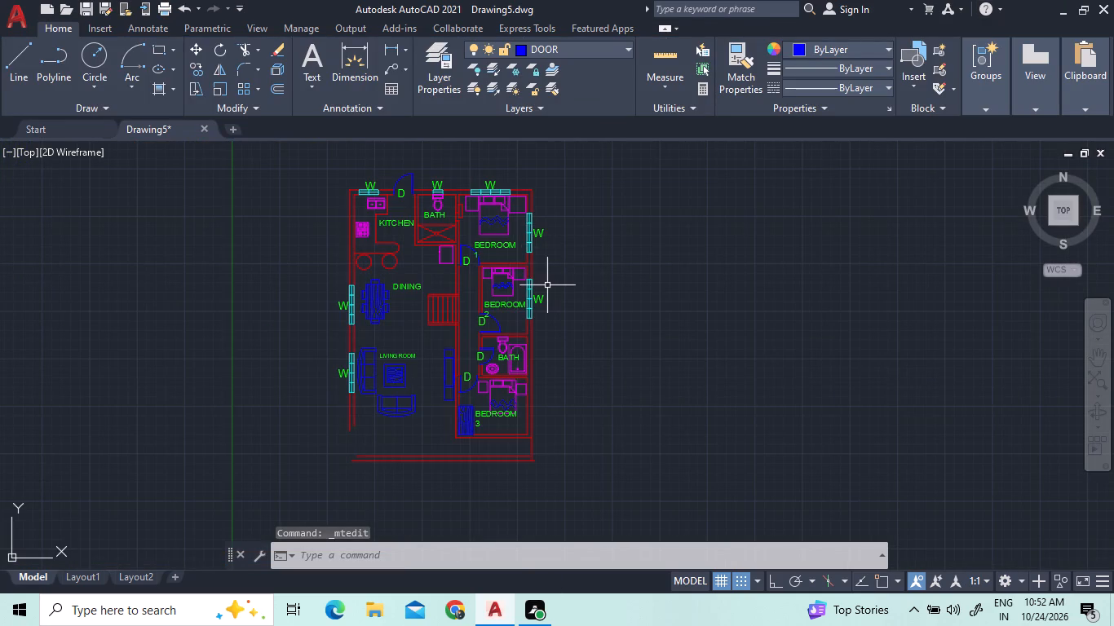
scroll(547, 286, "up", 4)
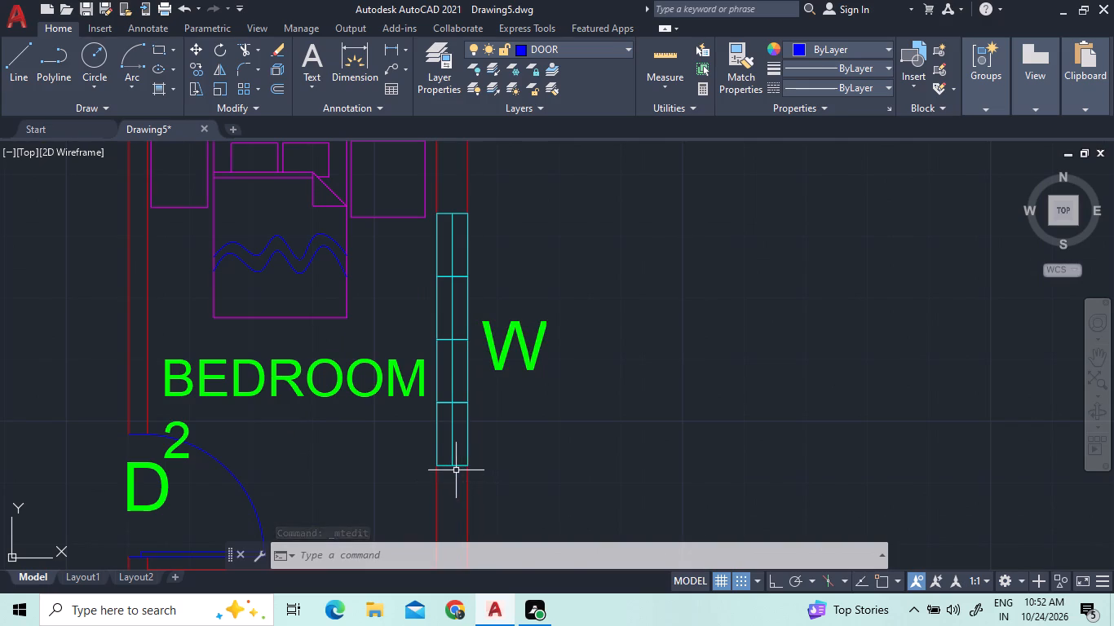
left_click(456, 470)
left_click(440, 449)
right_click(595, 349)
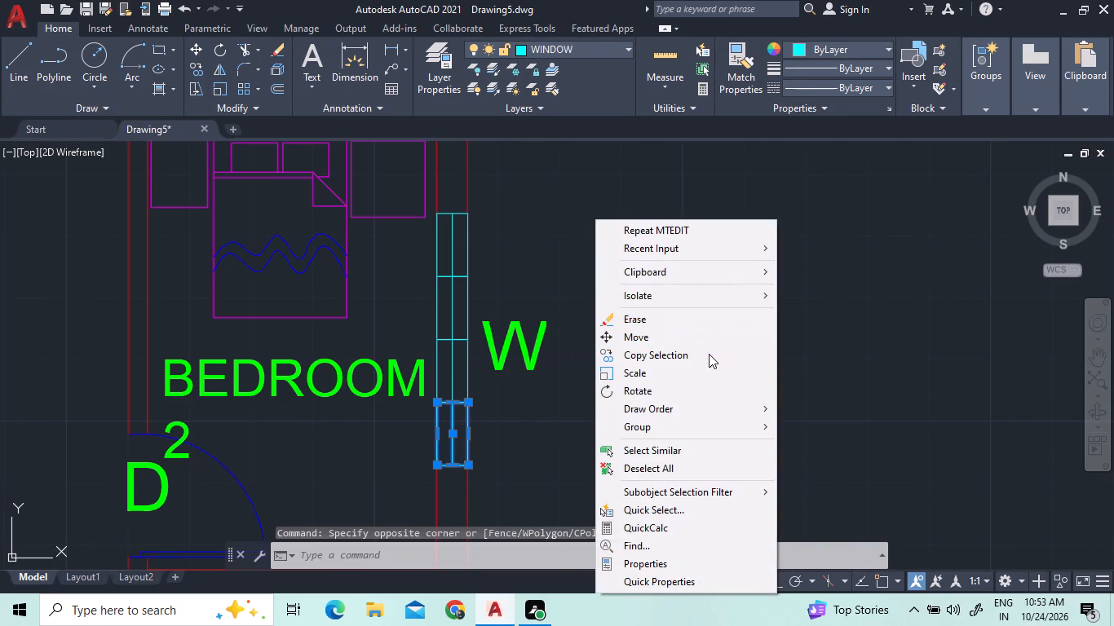
left_click(709, 354)
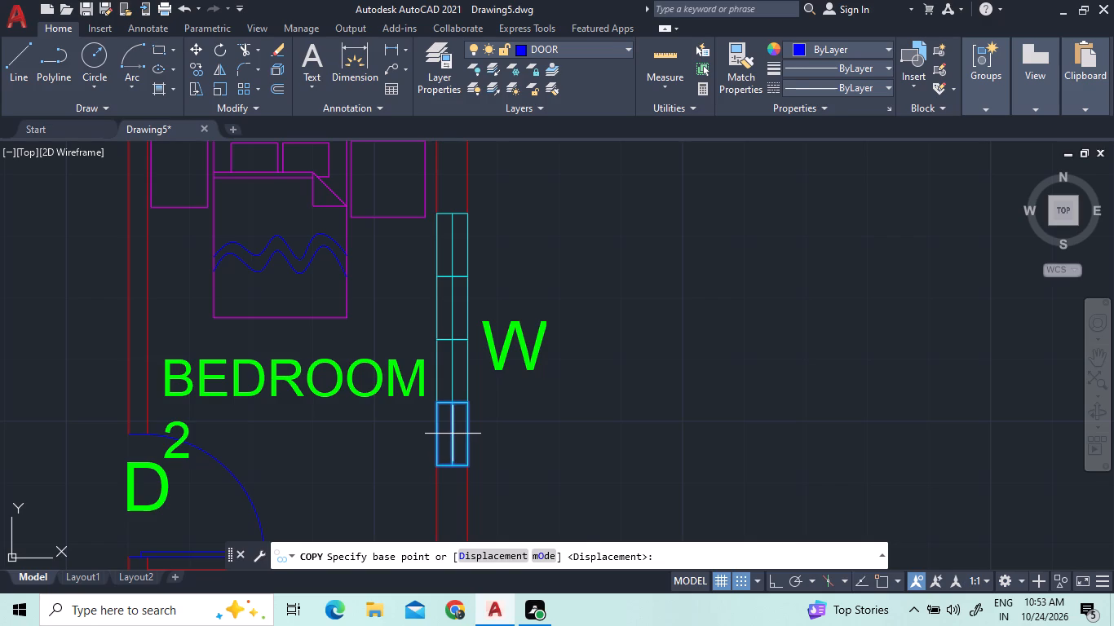
left_click(453, 434)
scroll(475, 357, "down", 2)
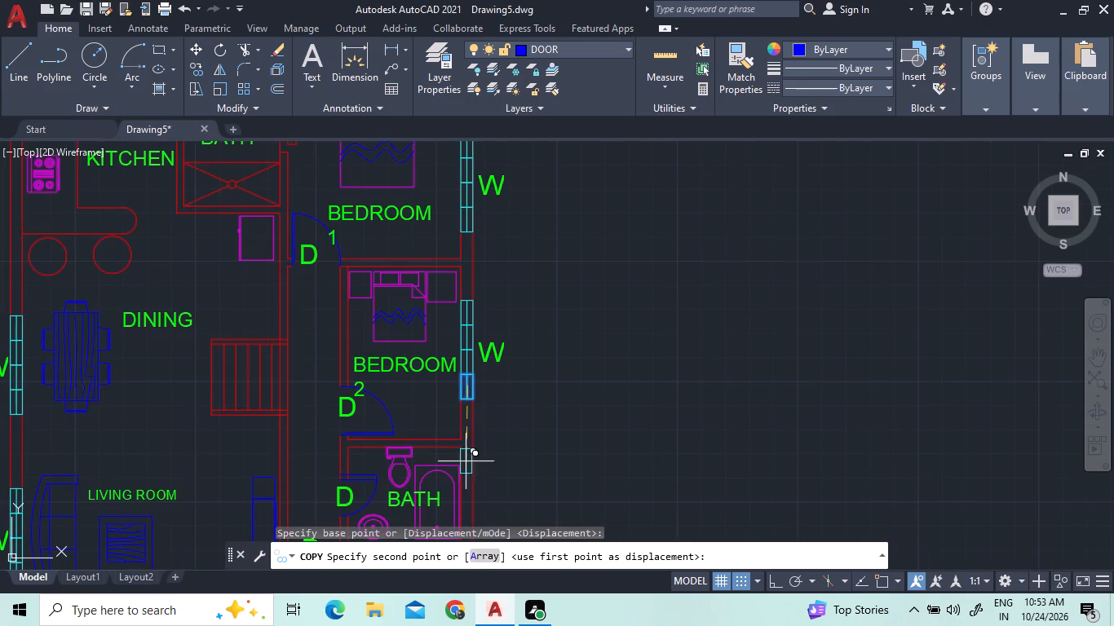
scroll(459, 454, "down", 2)
scroll(459, 474, "up", 4)
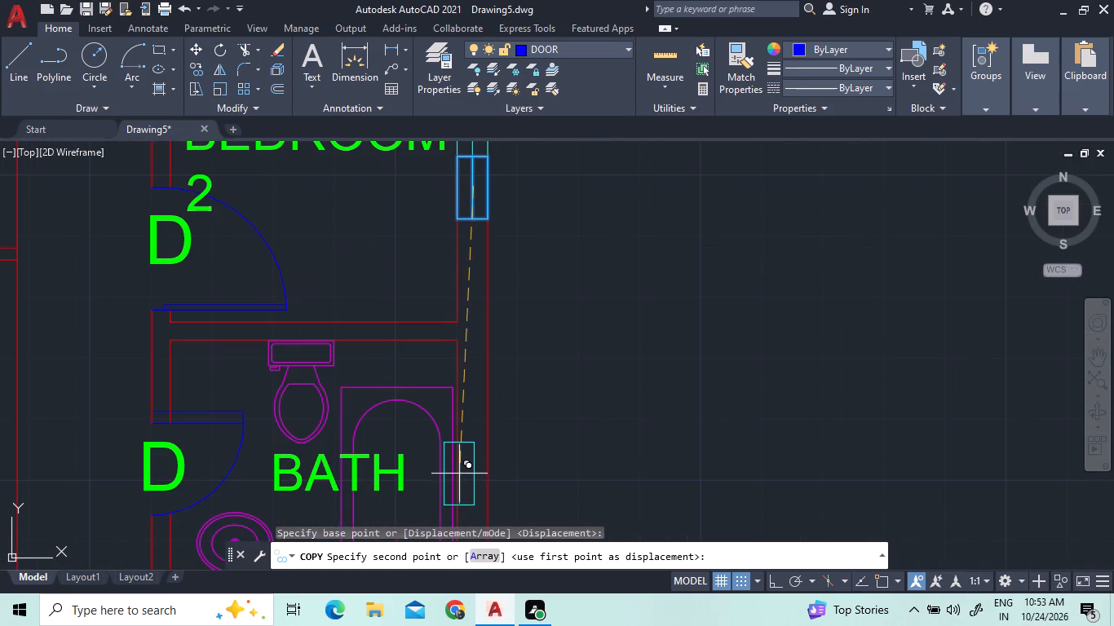
key("F8")
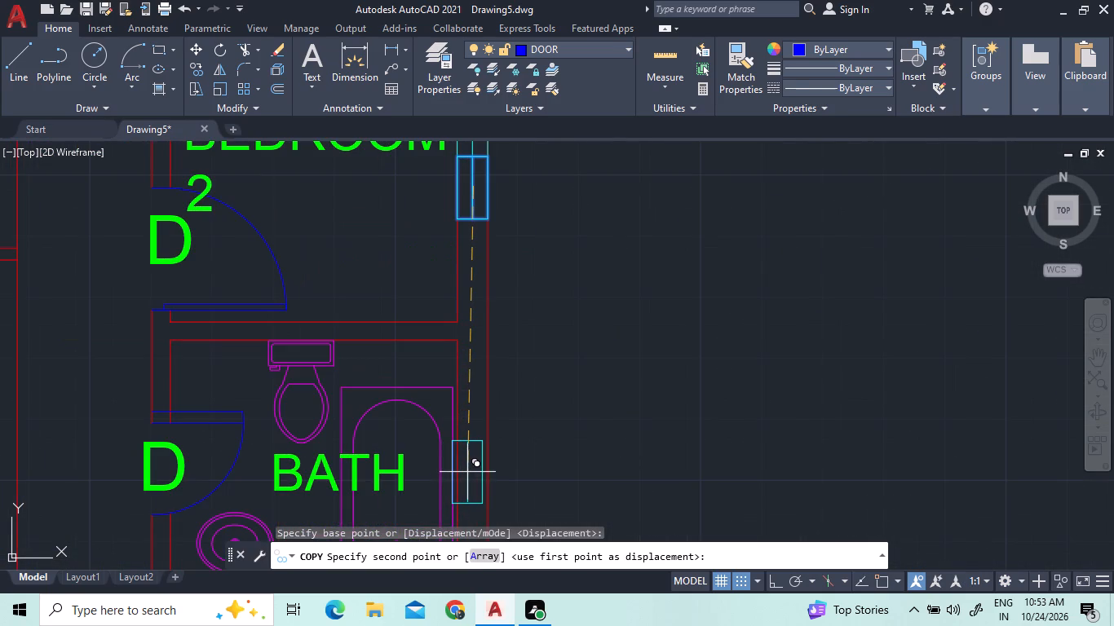
scroll(471, 468, "up", 2)
scroll(471, 468, "down", 2)
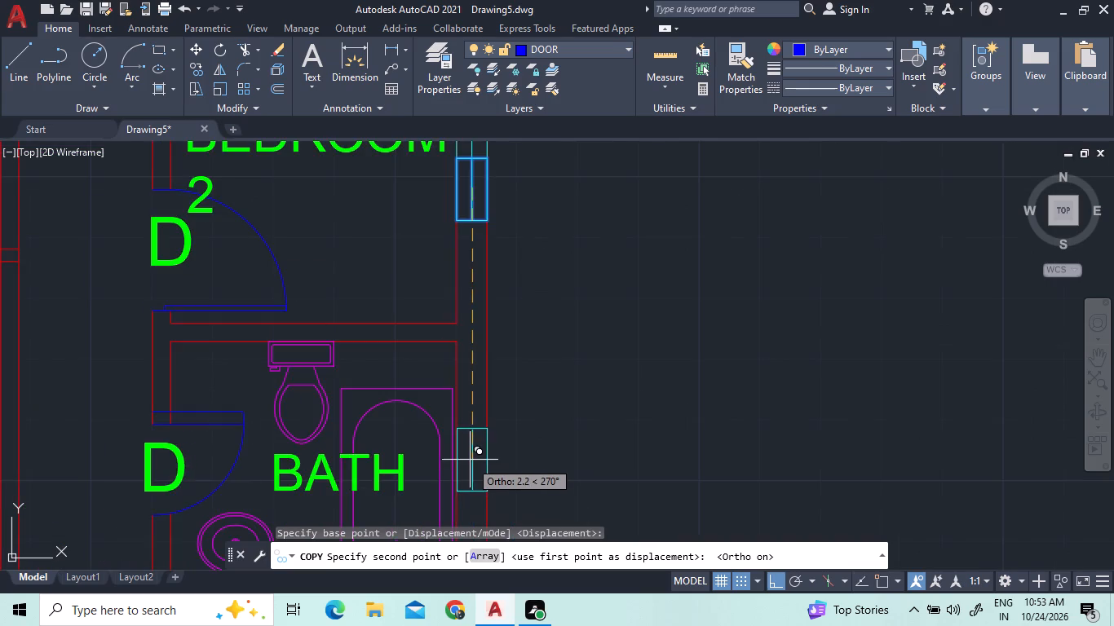
scroll(470, 460, "down", 2)
scroll(469, 474, "up", 2)
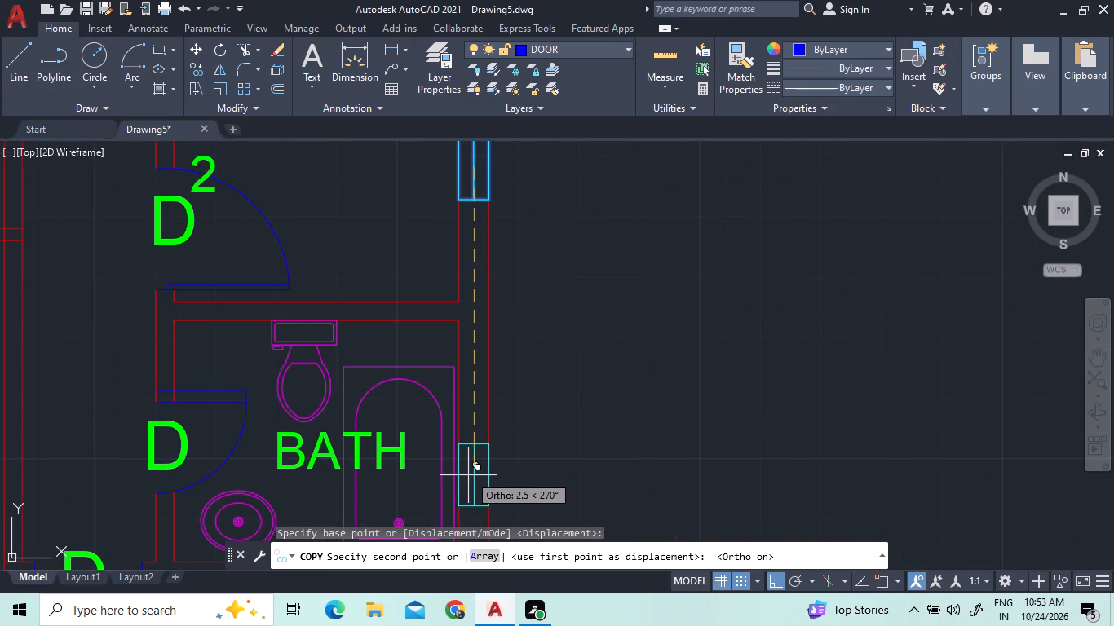
scroll(468, 475, "up", 3)
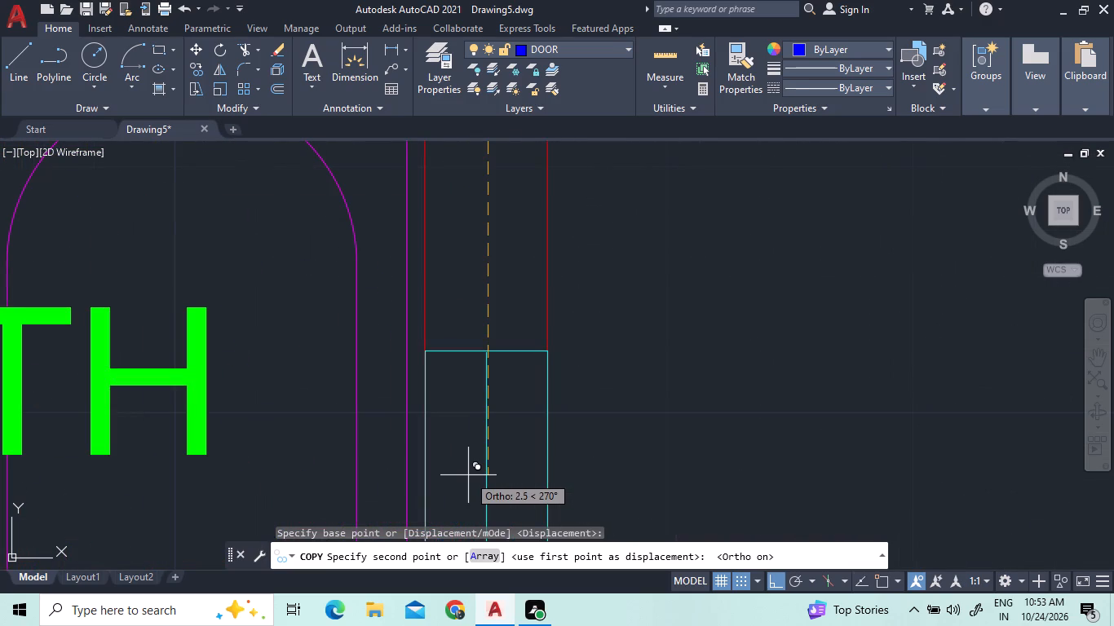
left_click(468, 475)
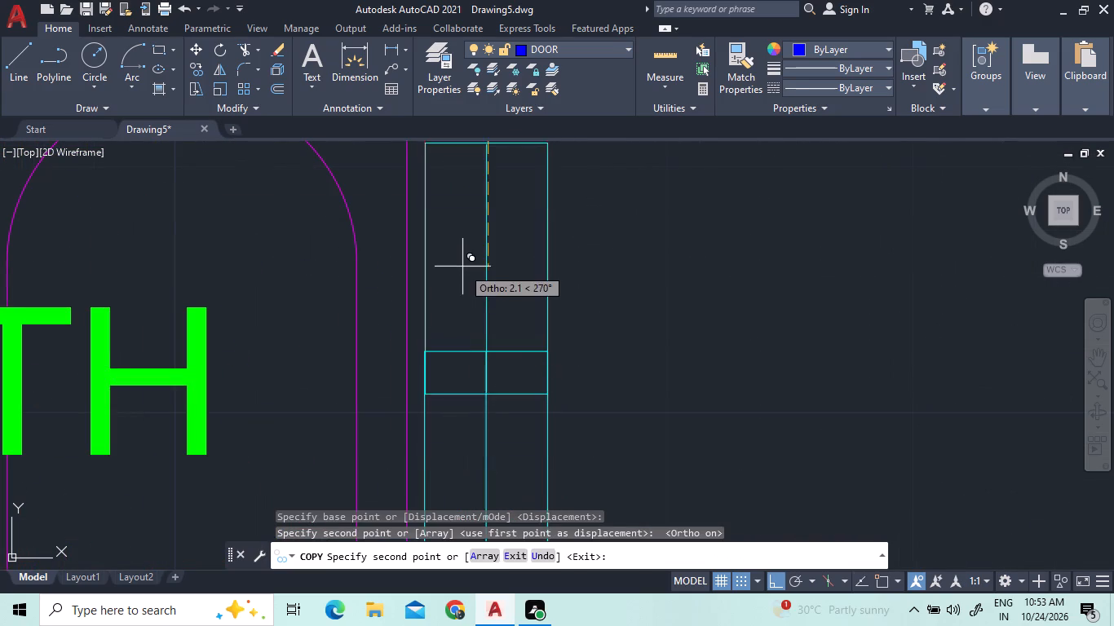
scroll(462, 266, "down", 4)
right_click(603, 326)
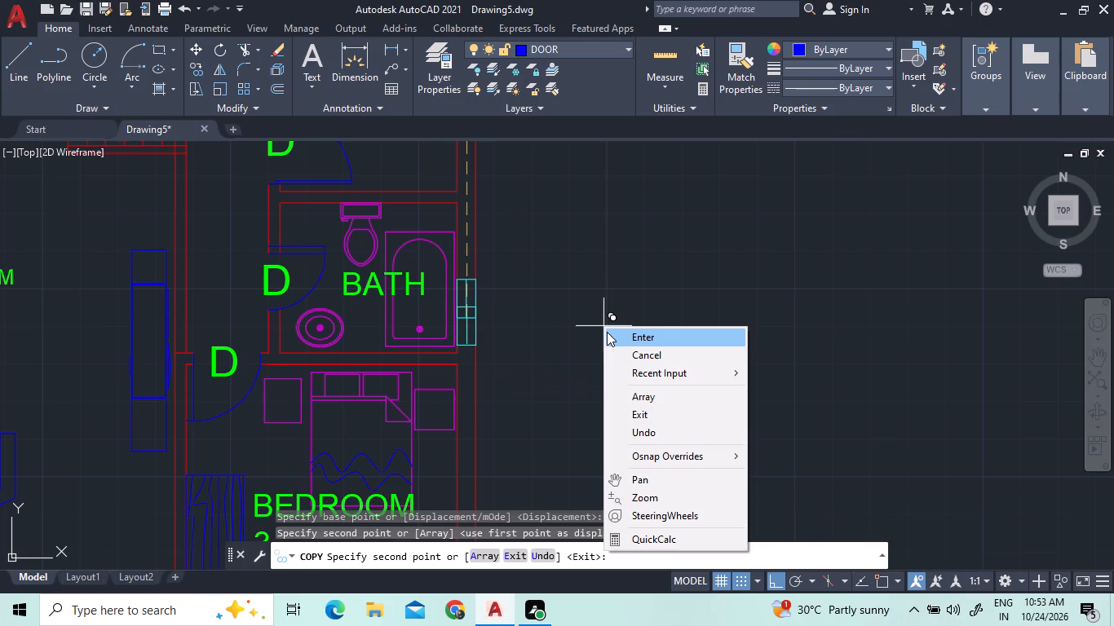
left_click(607, 332)
Copy the whole four-pane BEDROOM 2 window with its W label about 5.8 units straight down into the BEDROOM 3 exterior wall.
scroll(555, 387, "down", 2)
scroll(520, 196, "up", 2)
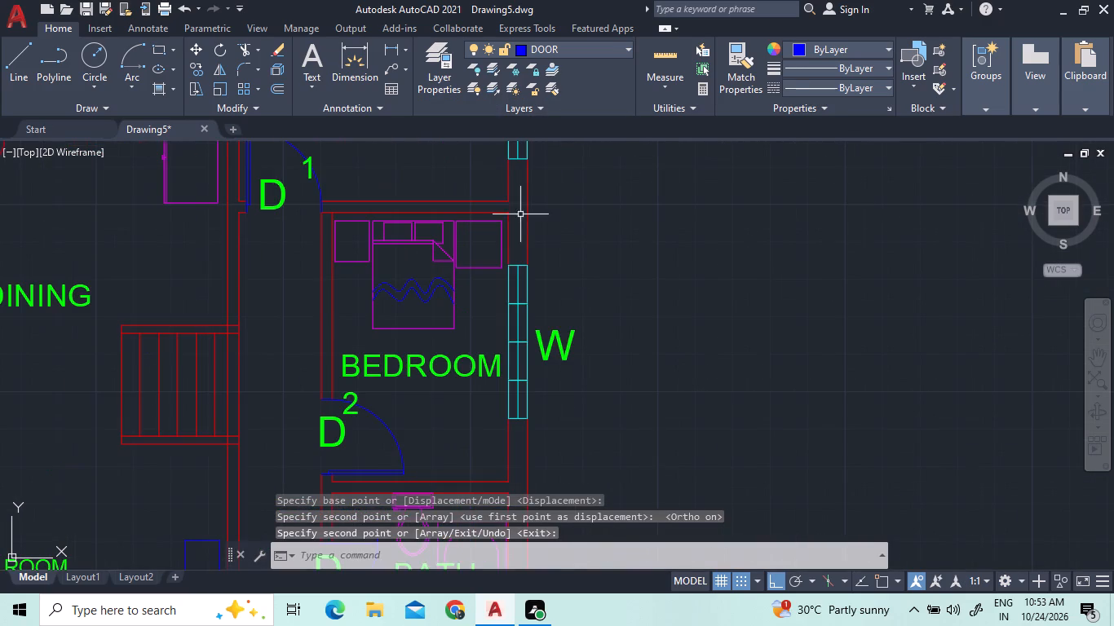
scroll(527, 396, "up", 2)
left_click(511, 390)
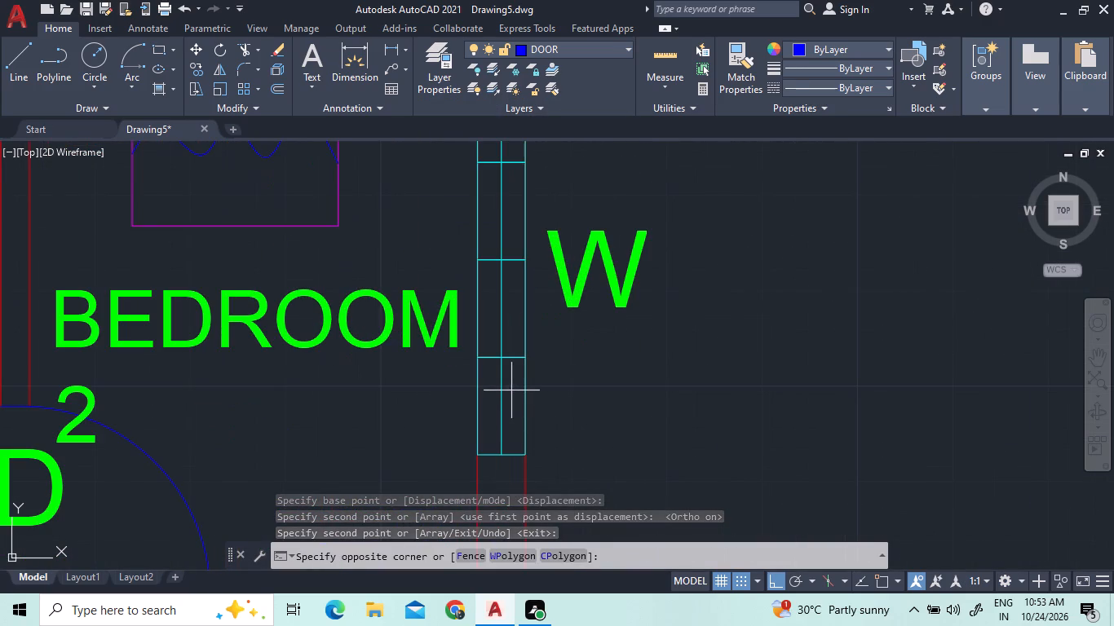
scroll(485, 212, "down", 3)
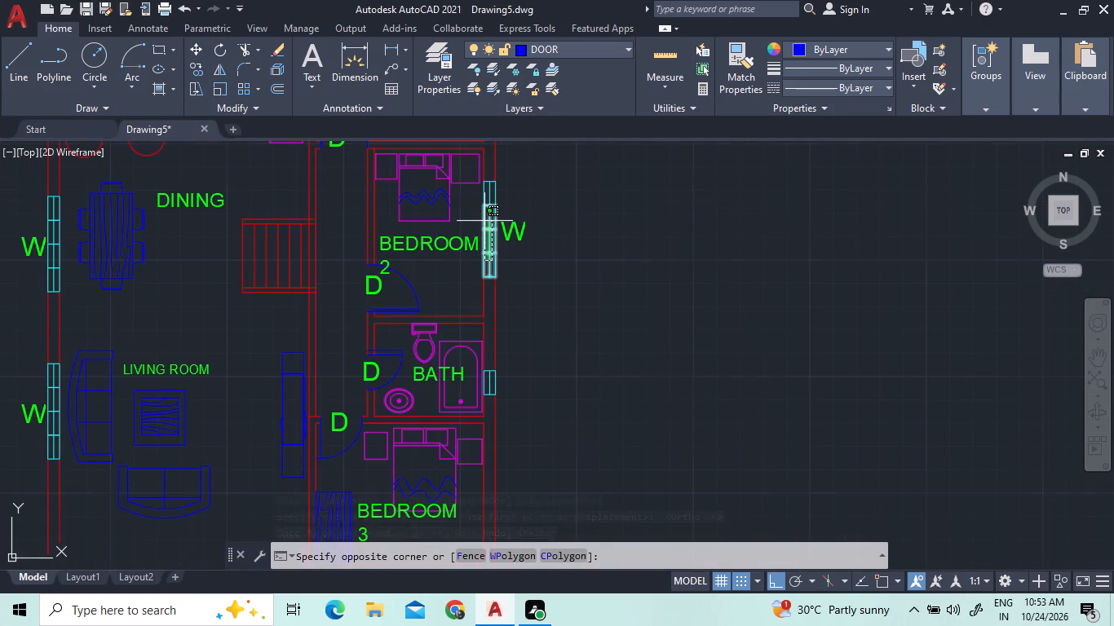
scroll(481, 177, "up", 4)
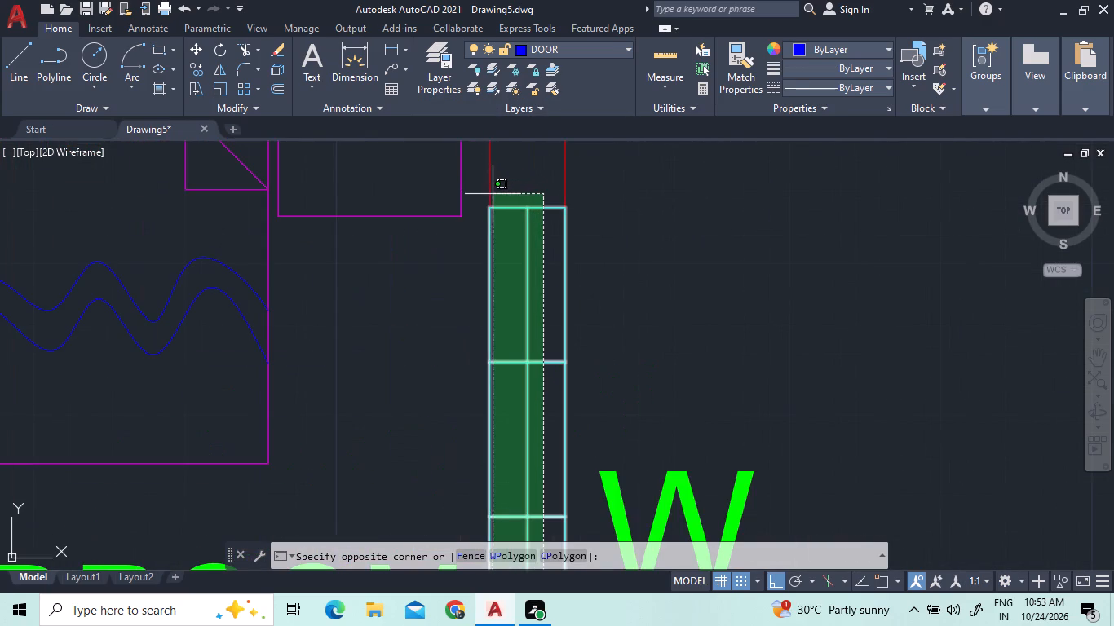
left_click(500, 193)
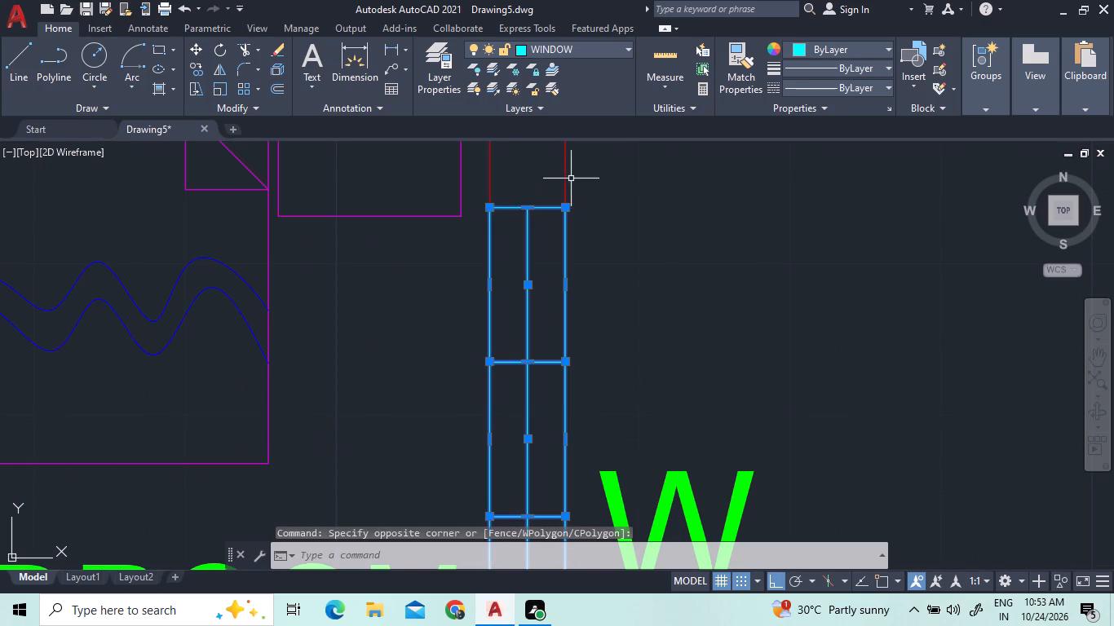
left_click(605, 488)
scroll(622, 179, "down", 2)
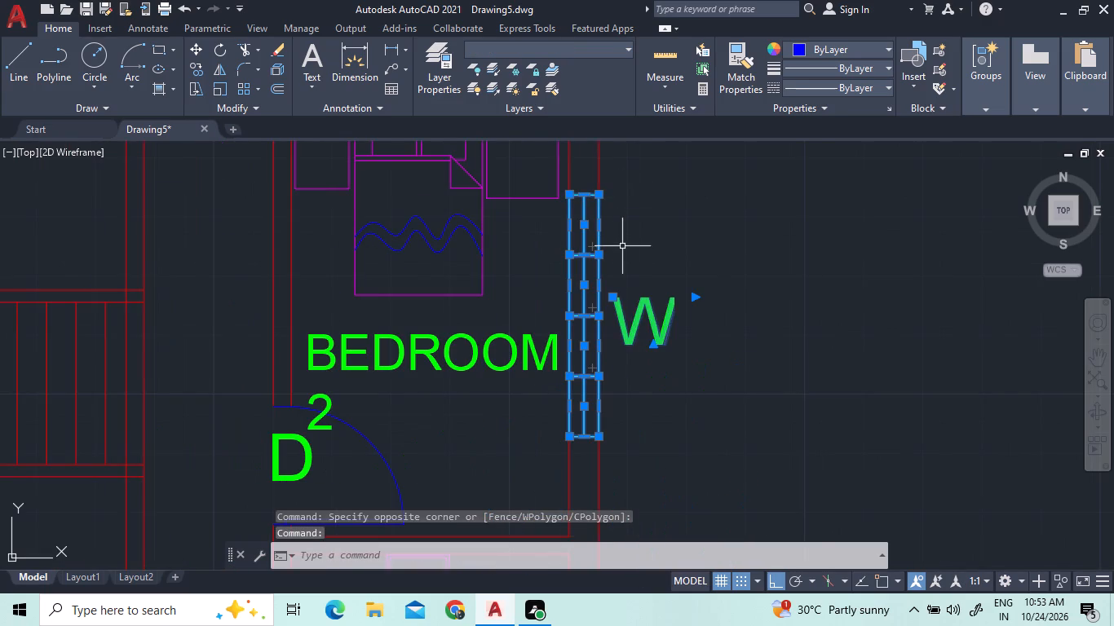
right_click(643, 372)
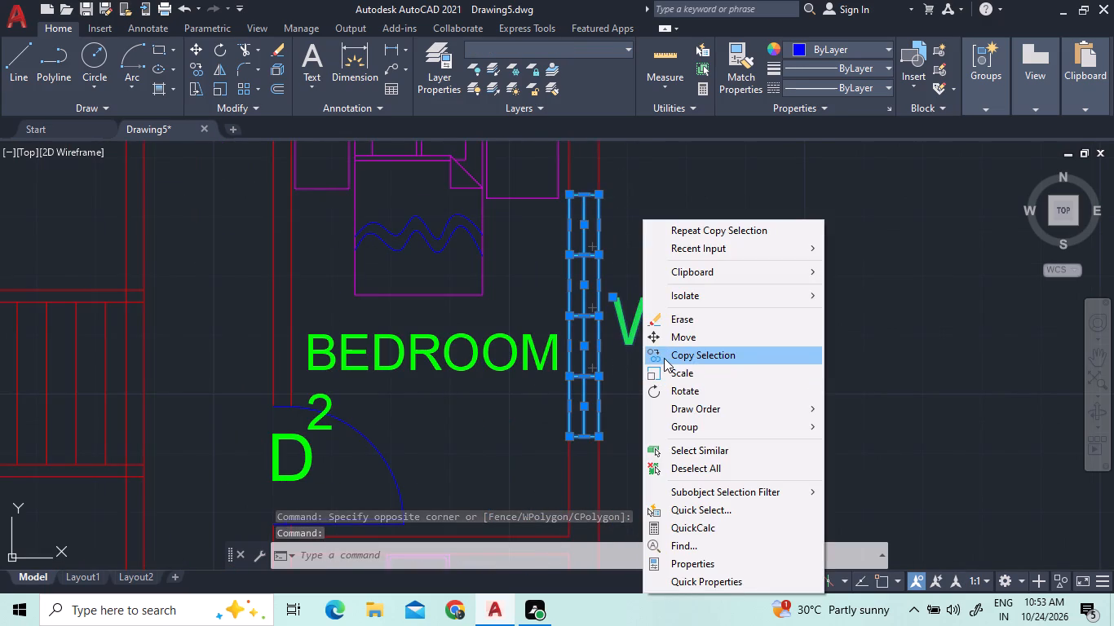
left_click(664, 358)
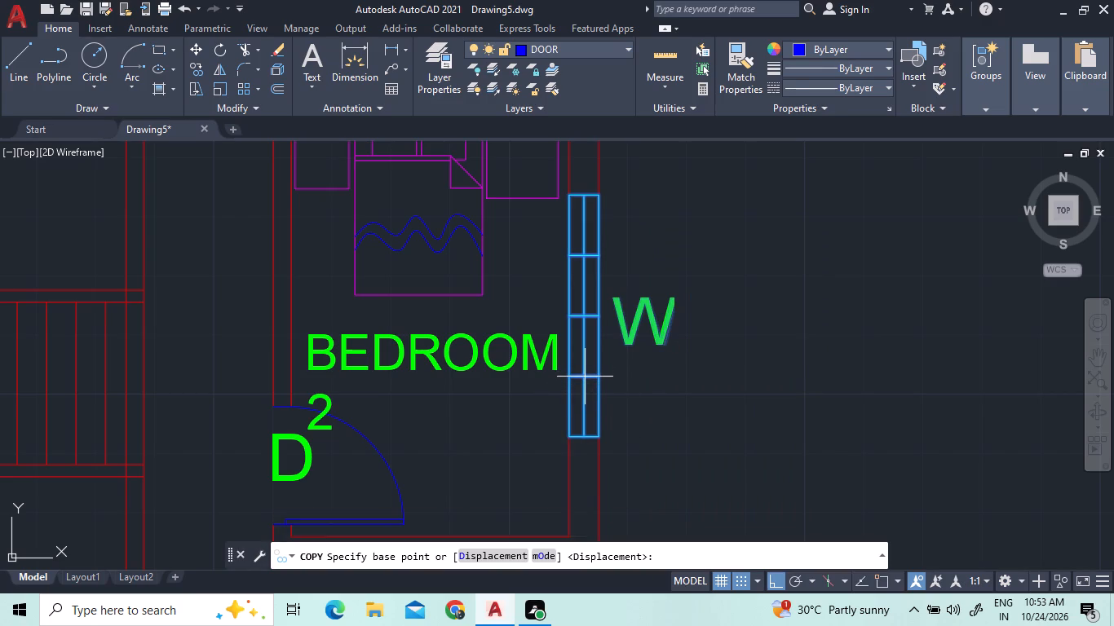
left_click(585, 373)
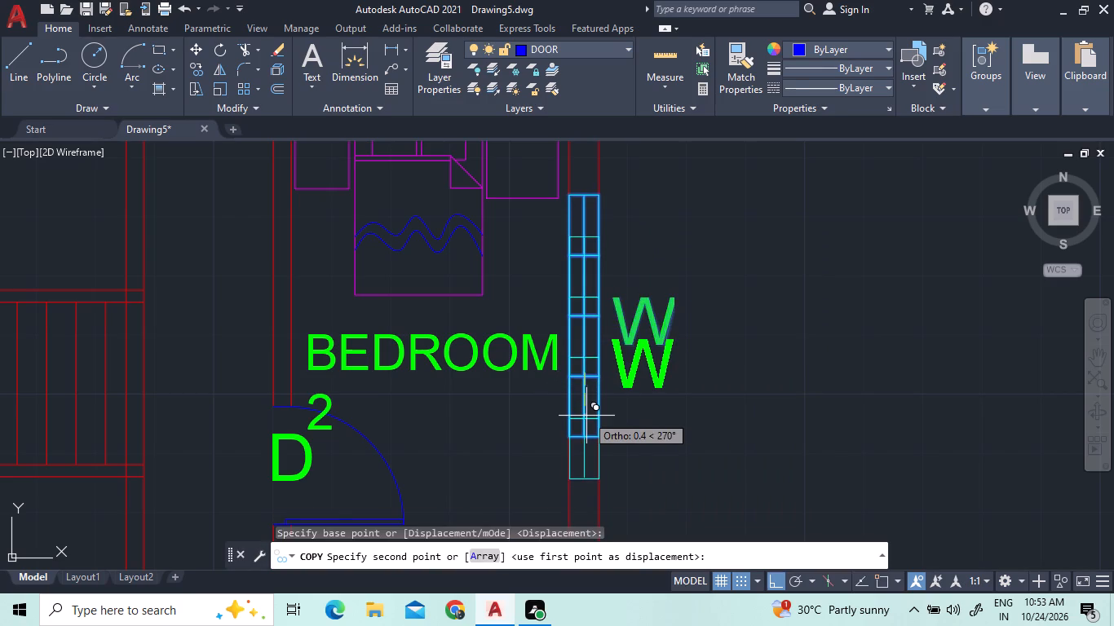
scroll(586, 416, "down", 6)
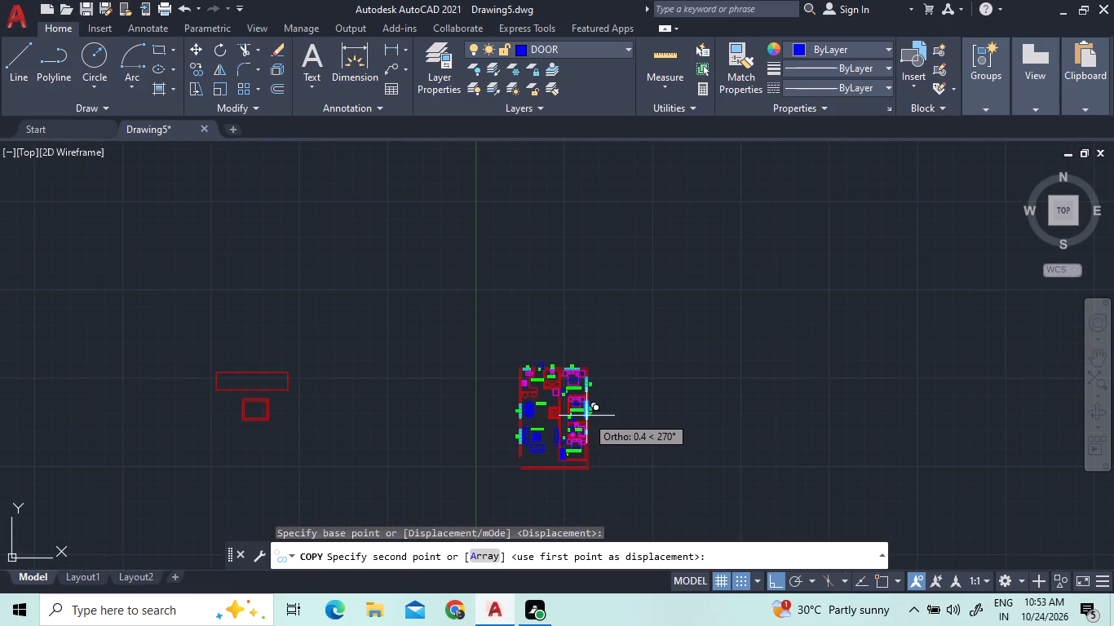
scroll(586, 449, "up", 5)
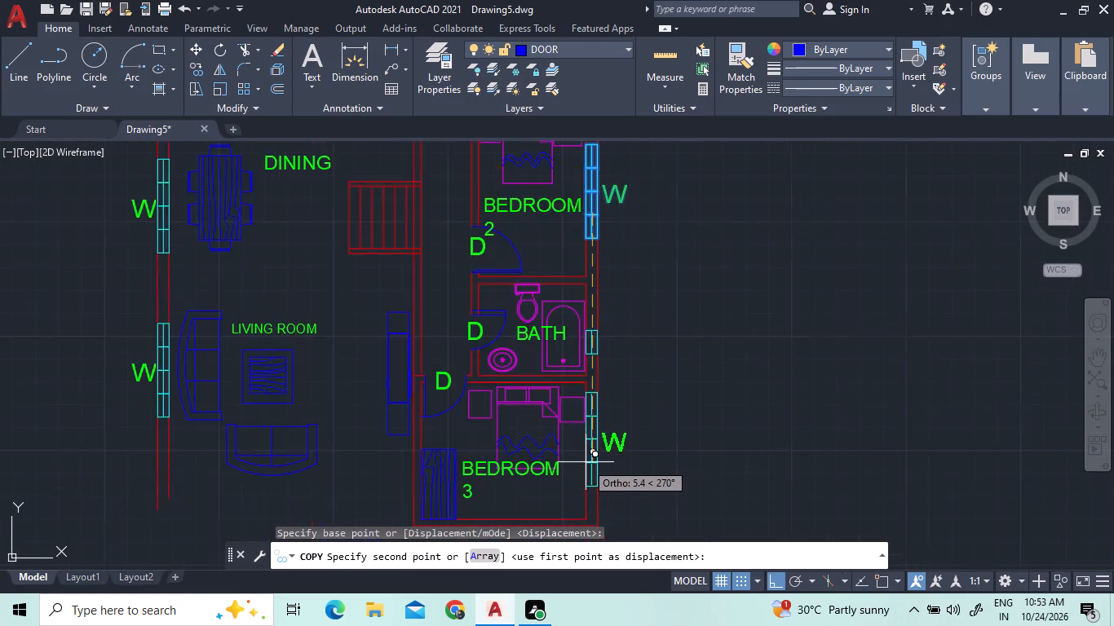
scroll(586, 462, "up", 1)
scroll(586, 462, "down", 3)
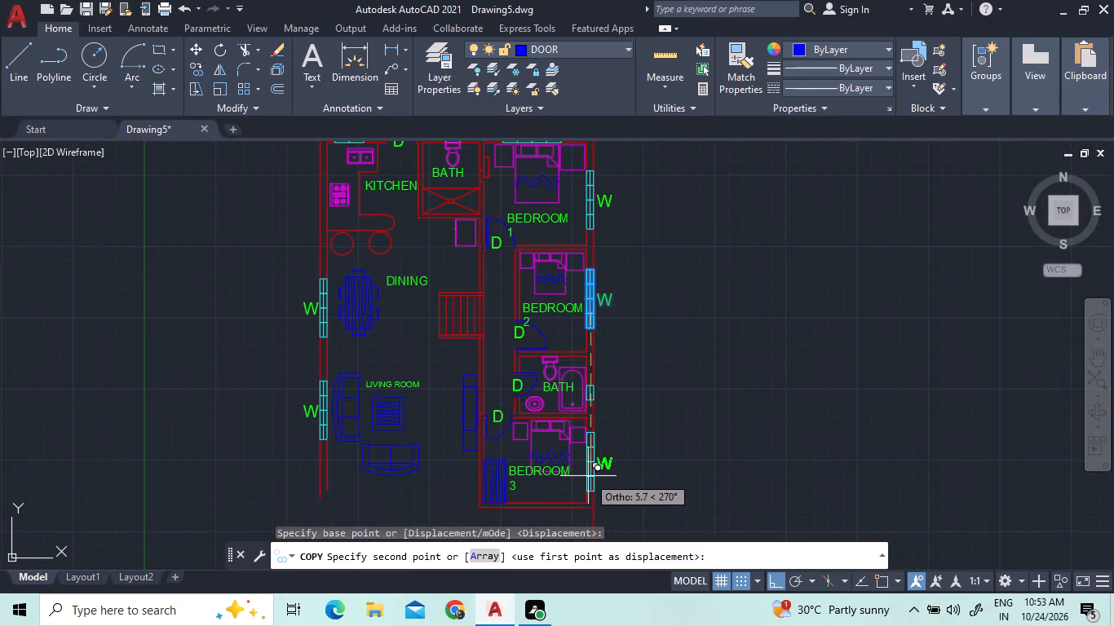
scroll(589, 488, "up", 3)
scroll(589, 488, "down", 2)
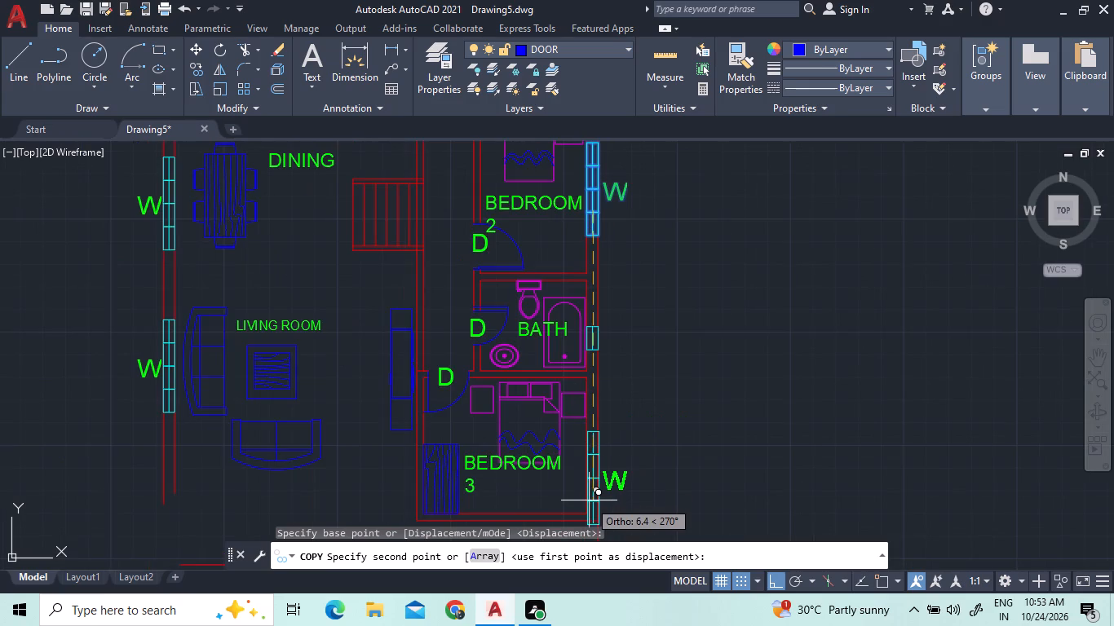
scroll(589, 500, "up", 4)
scroll(589, 502, "down", 4)
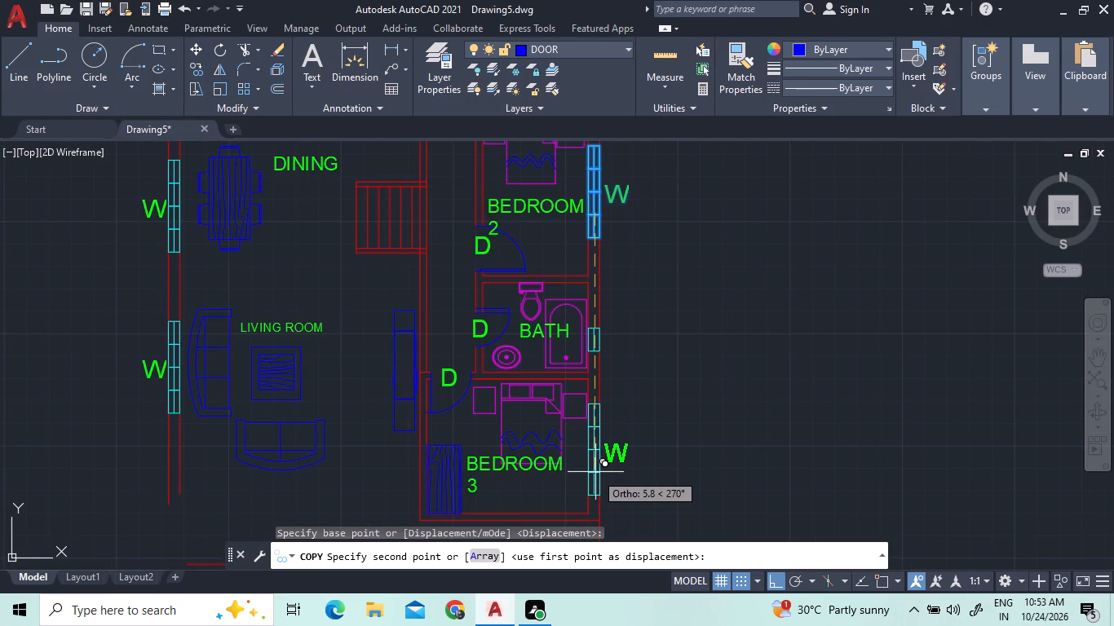
left_click(595, 472)
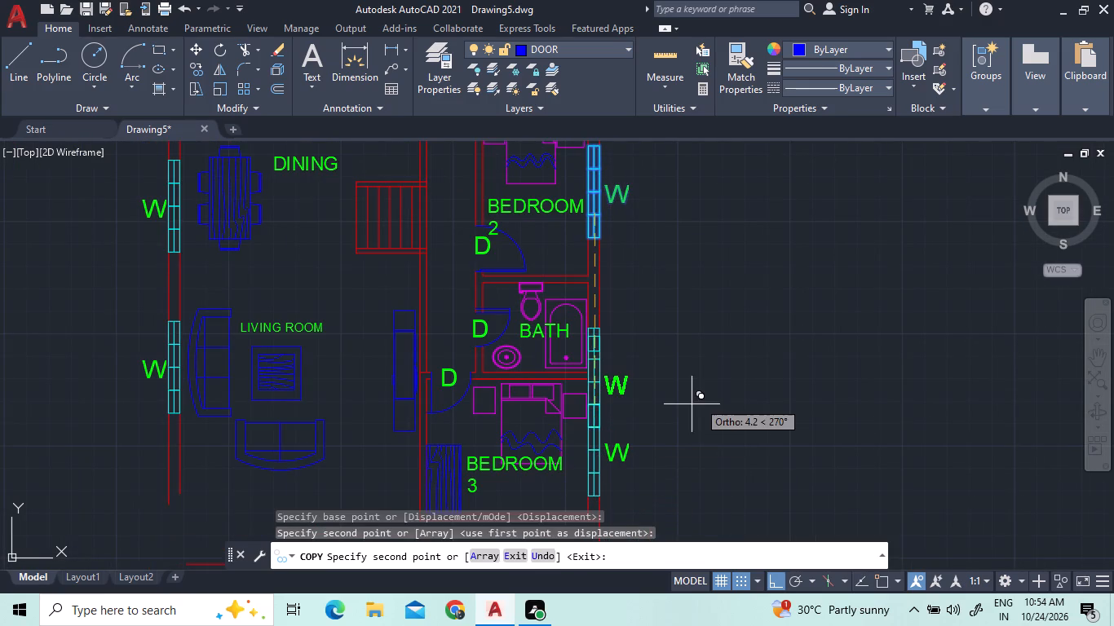
right_click(709, 398)
left_click(795, 192)
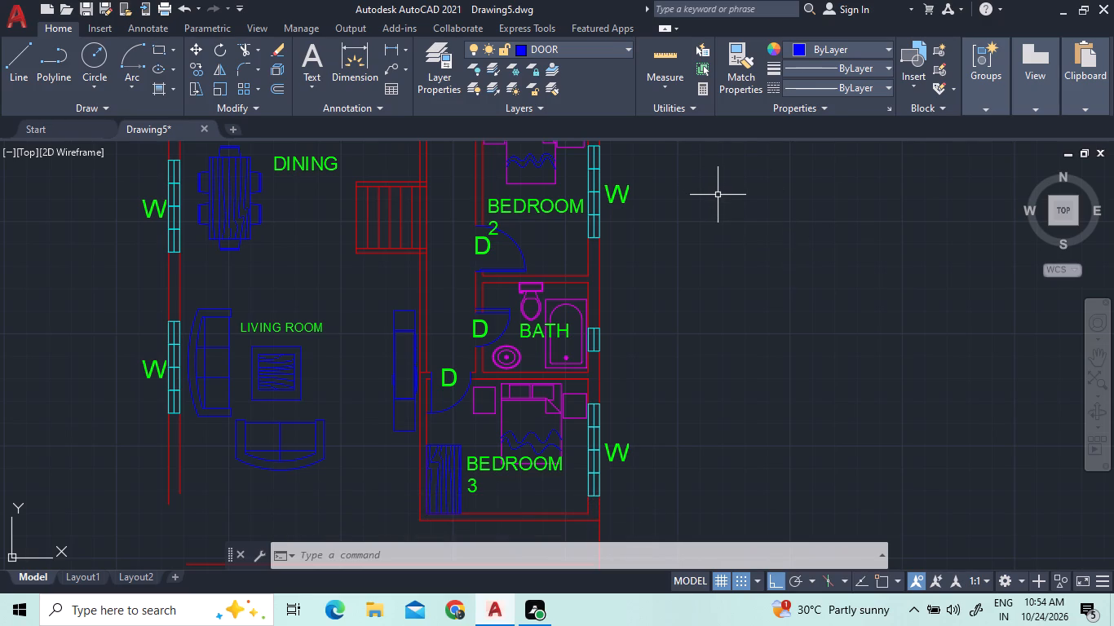
Delete the two long horizontal wall lines below BEDROOM 3 and the living room.
scroll(615, 187, "down", 1)
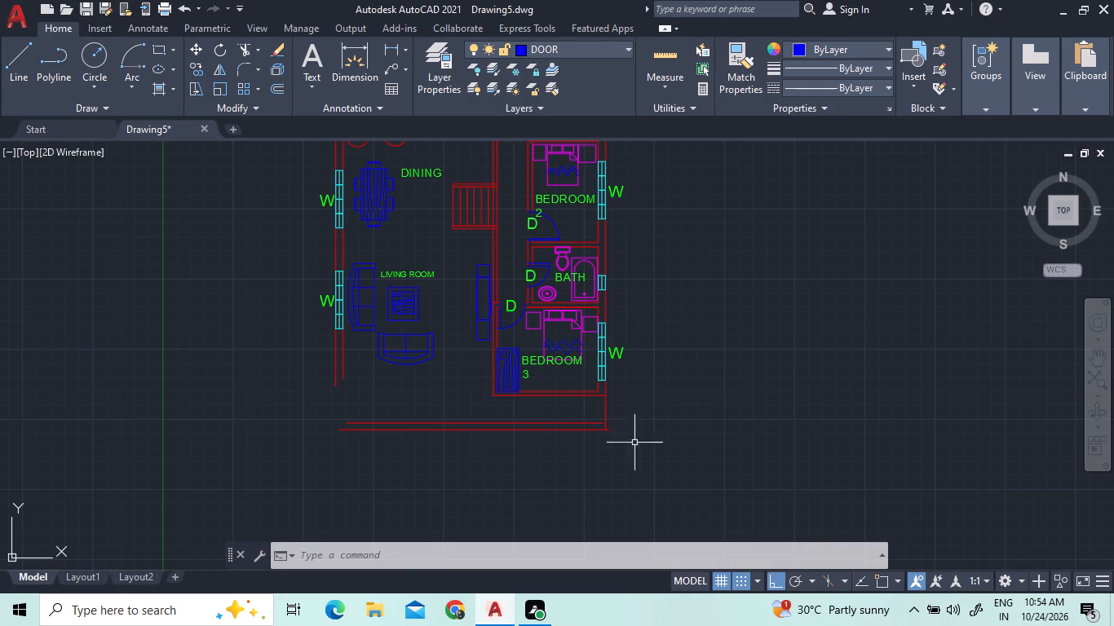
left_click(572, 431)
left_click(565, 422)
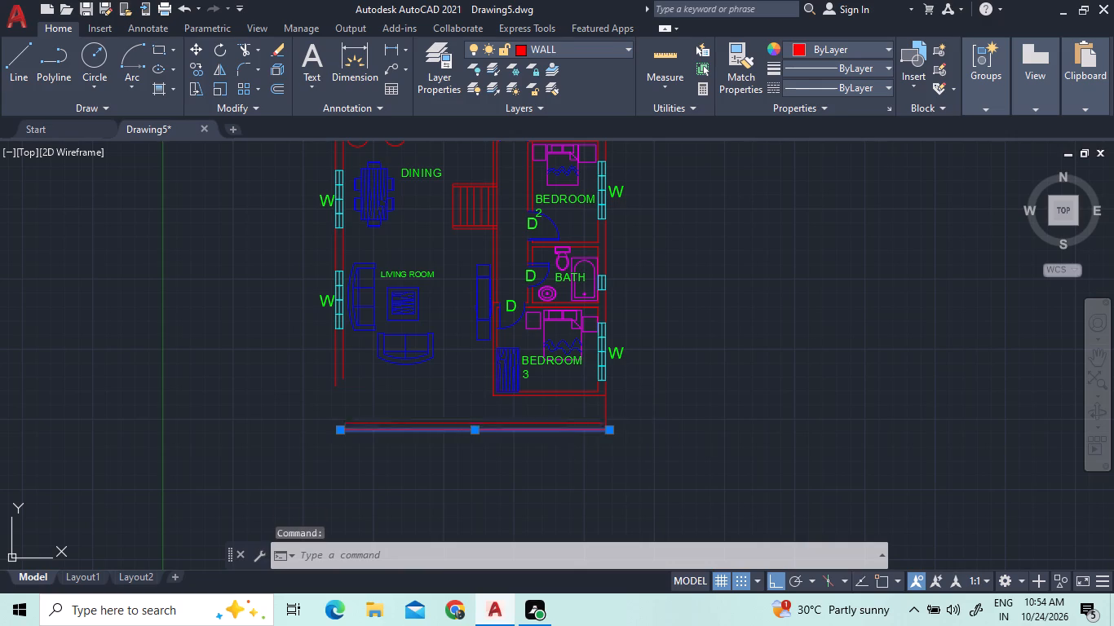
key("Delete")
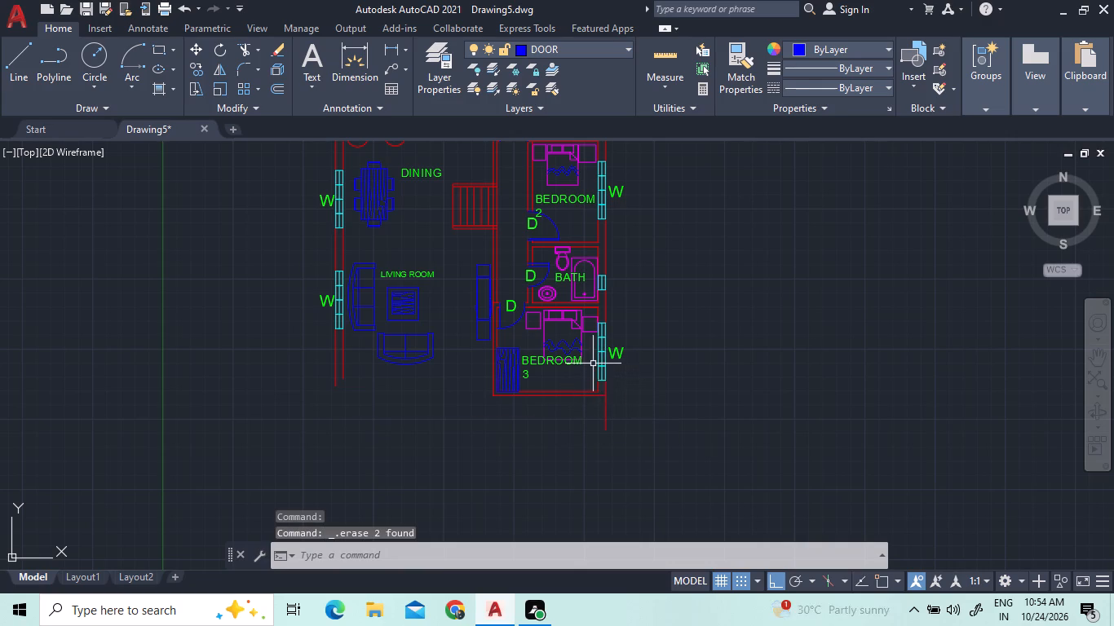
Trim the exterior wall line's leftover stub that extends below BEDROOM 3's lower-right corner.
left_click(245, 56)
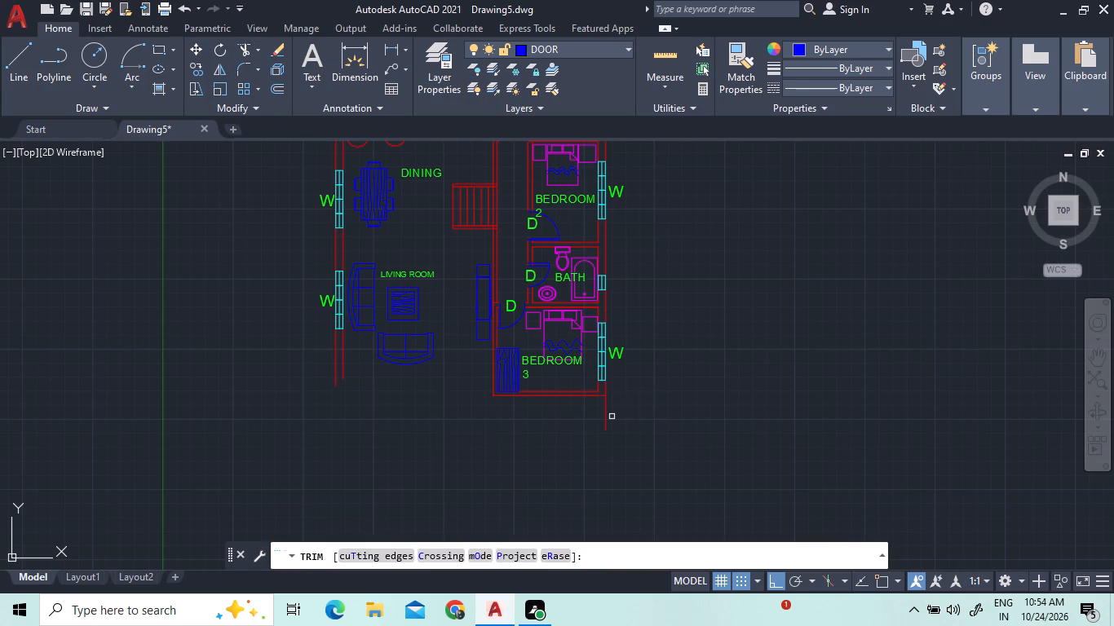
left_click(605, 413)
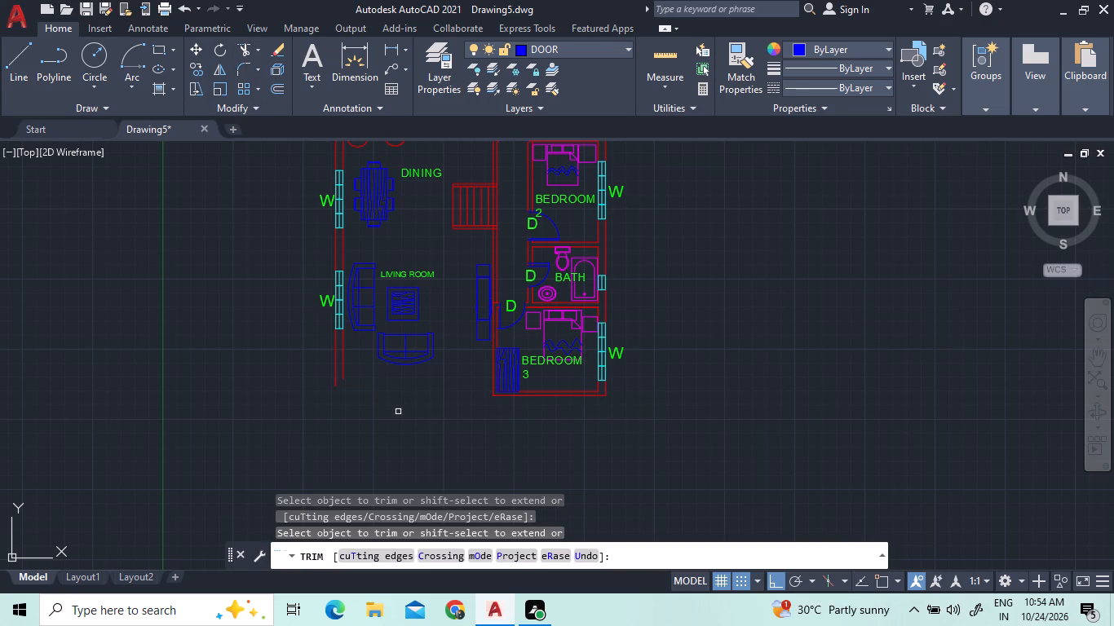
Draw one vertical and one horizontal construction line forming an L just outside the living room's lower-left corner.
left_click(12, 77)
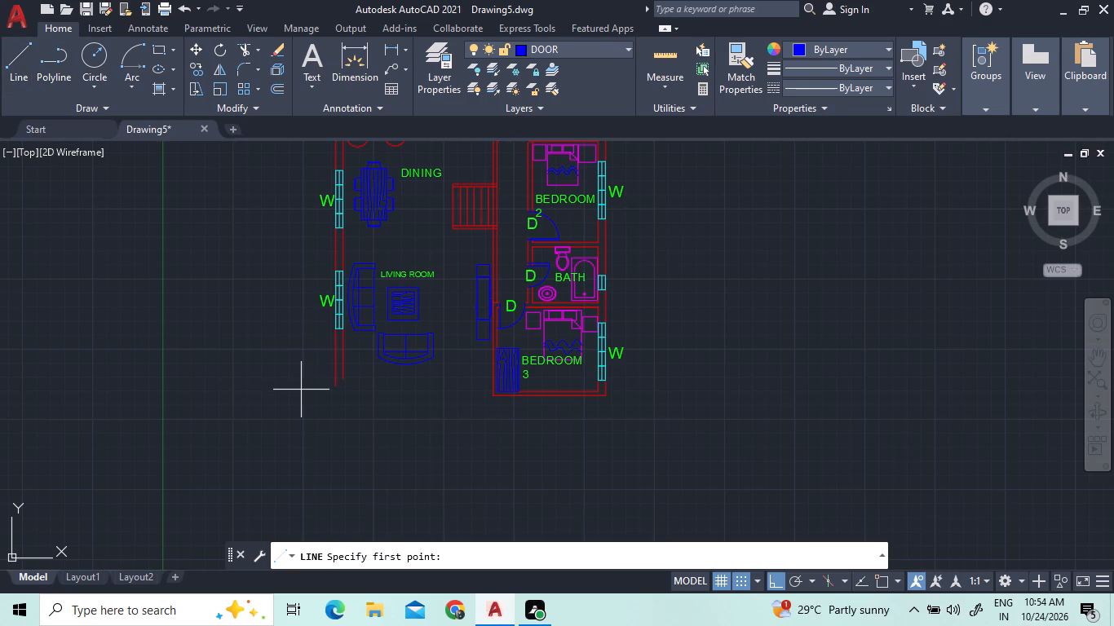
left_click(306, 361)
left_click(290, 427)
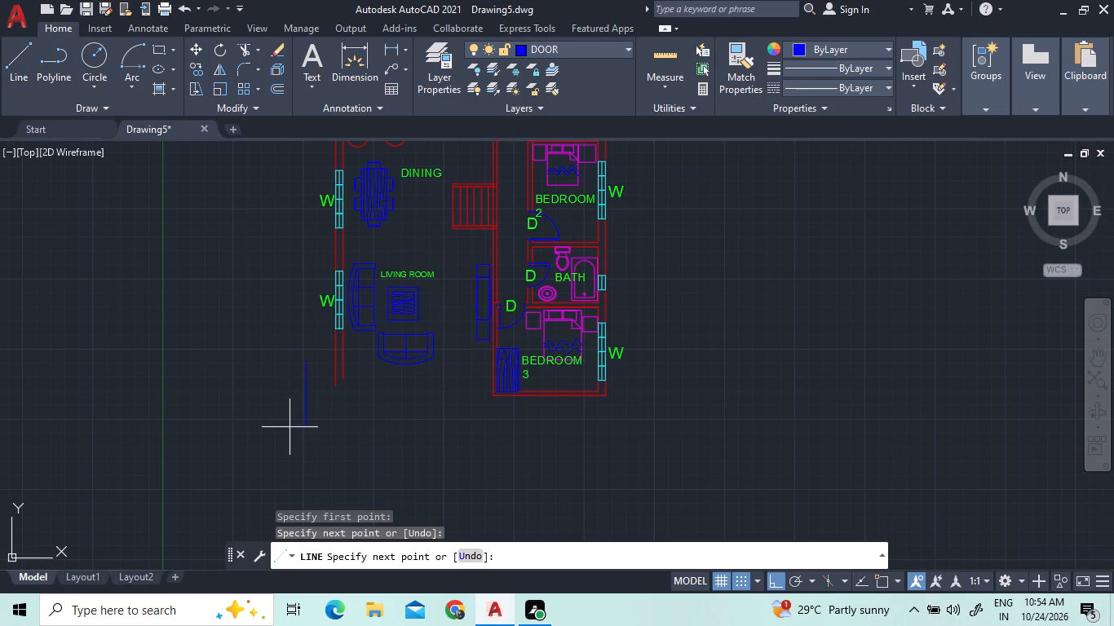
left_click(439, 449)
right_click(439, 449)
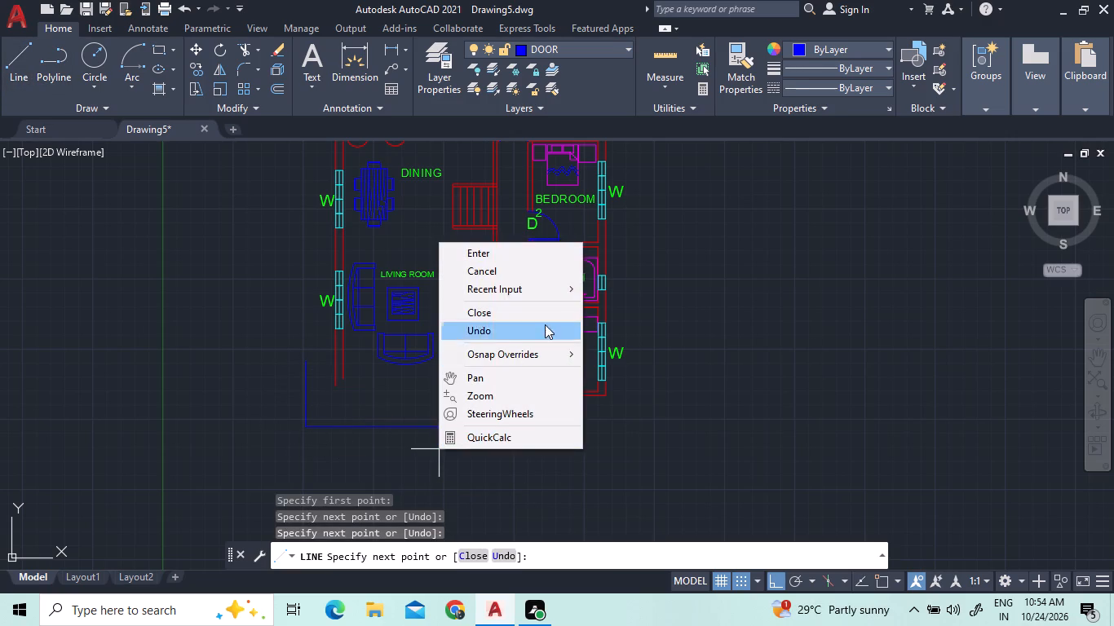
left_click(519, 255)
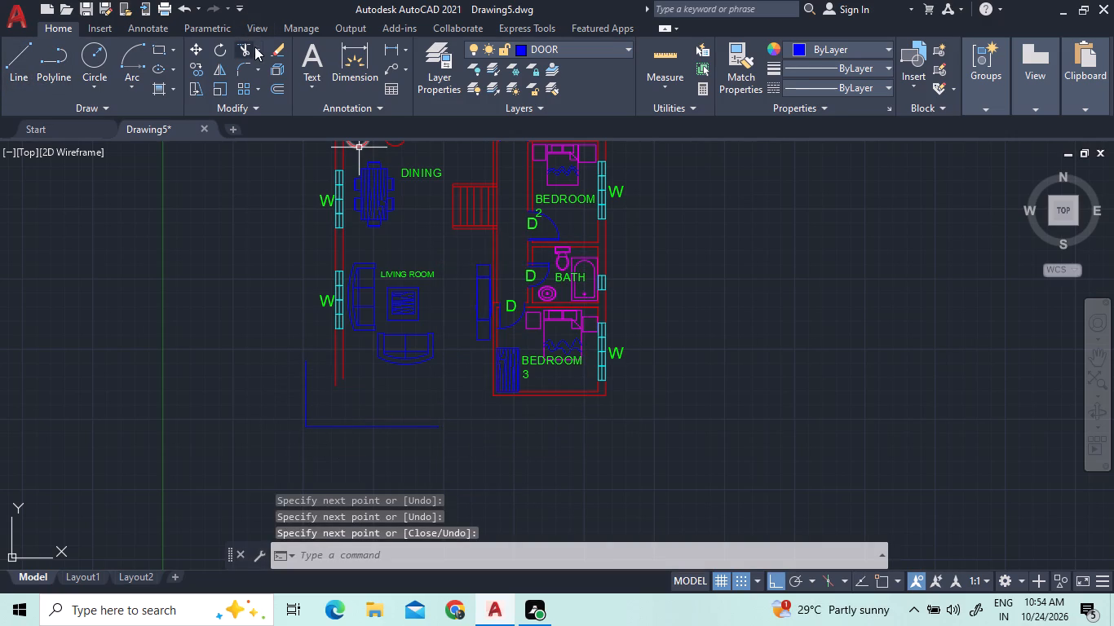
Extend BEDROOM 3's outer bottom wall line across below the living room, and the outer left wall line down to meet it.
left_click(254, 47)
left_click(262, 96)
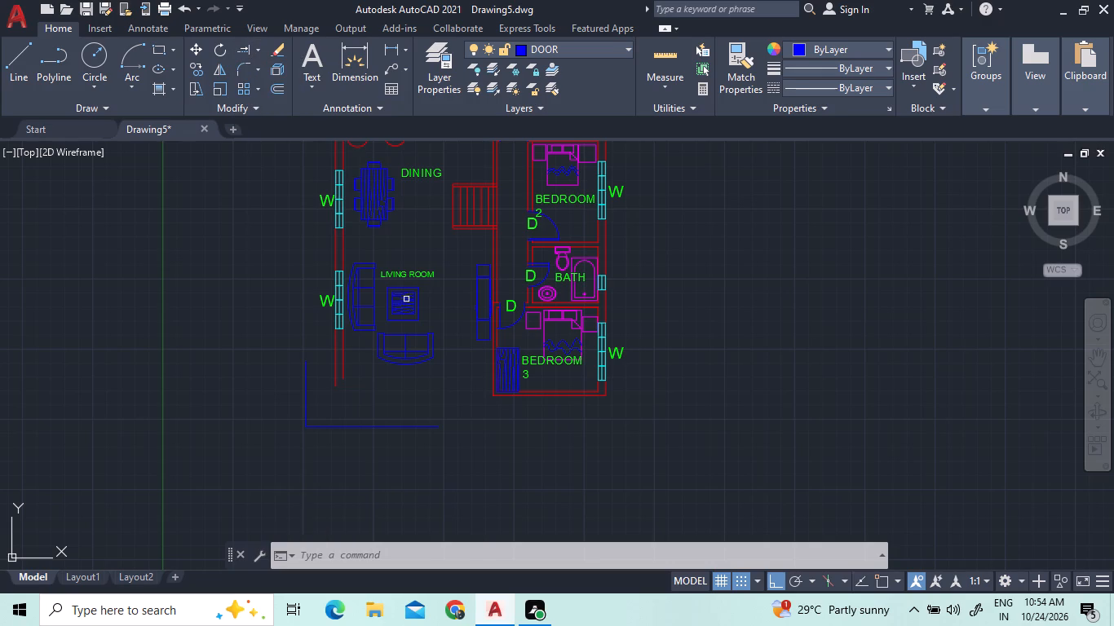
left_click(500, 396)
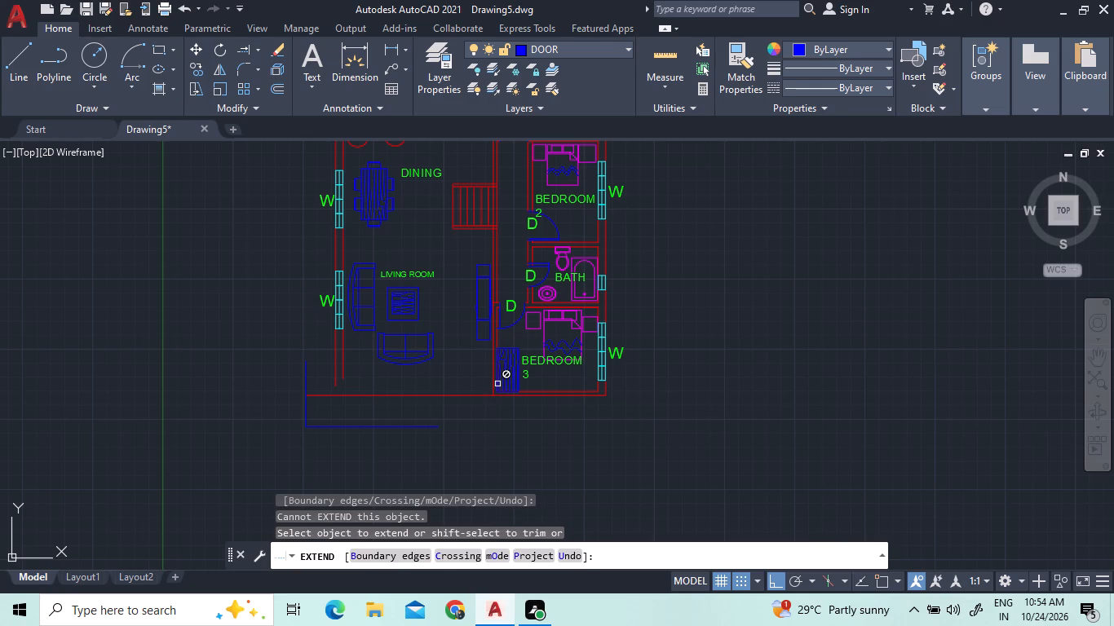
left_click(335, 365)
Delete the two L-shaped construction lines outside the living room's lower-left corner.
key("Escape")
left_click(323, 383)
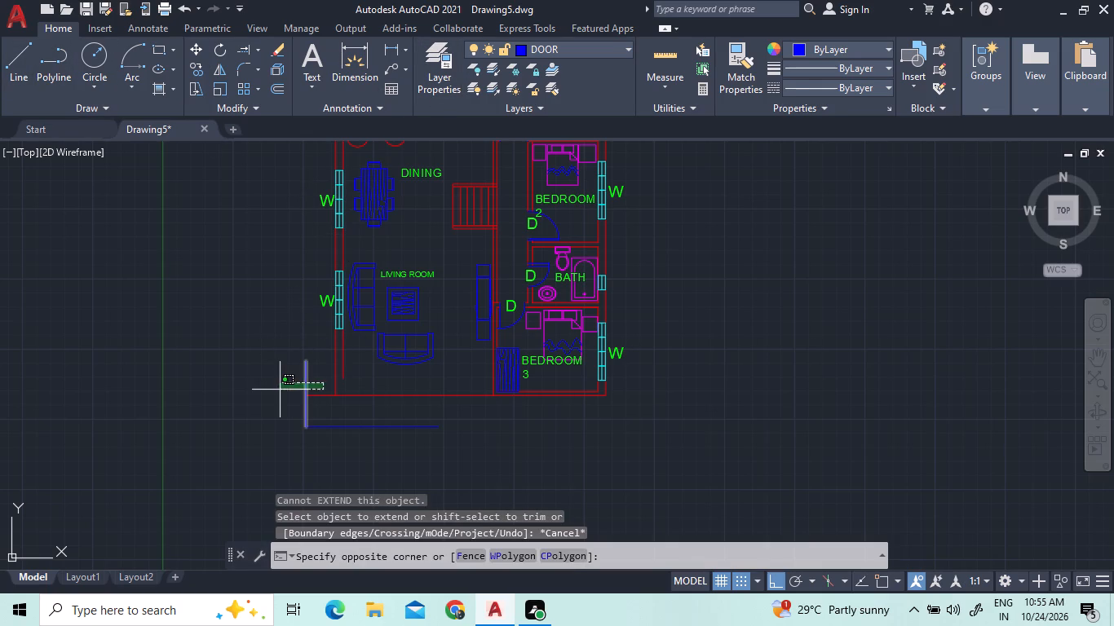
left_click(277, 391)
left_click(339, 419)
left_click(329, 444)
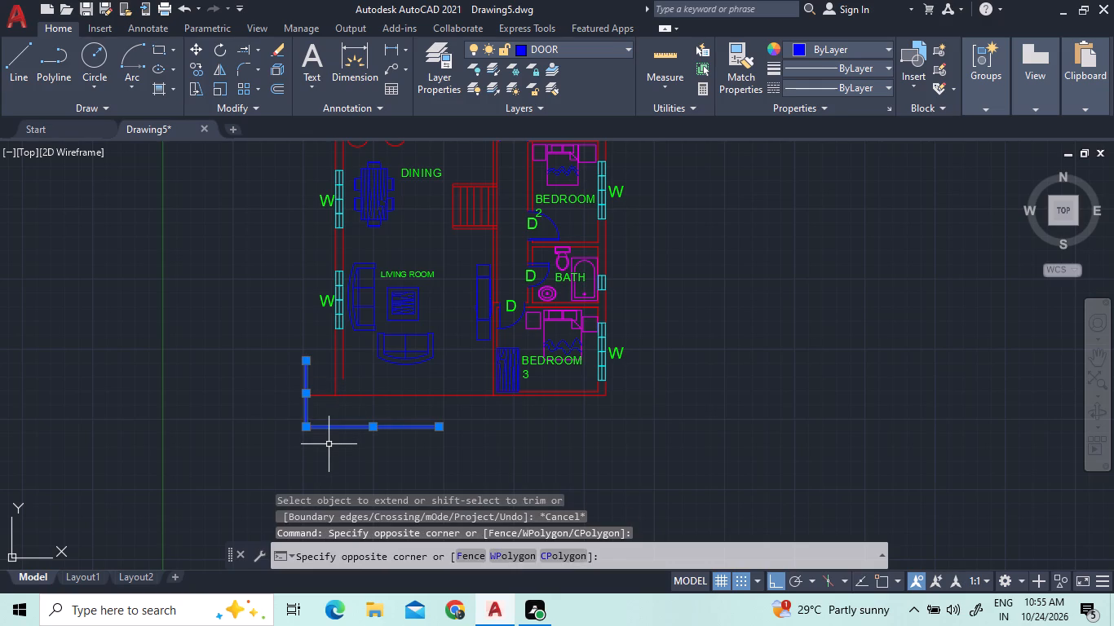
key("Delete")
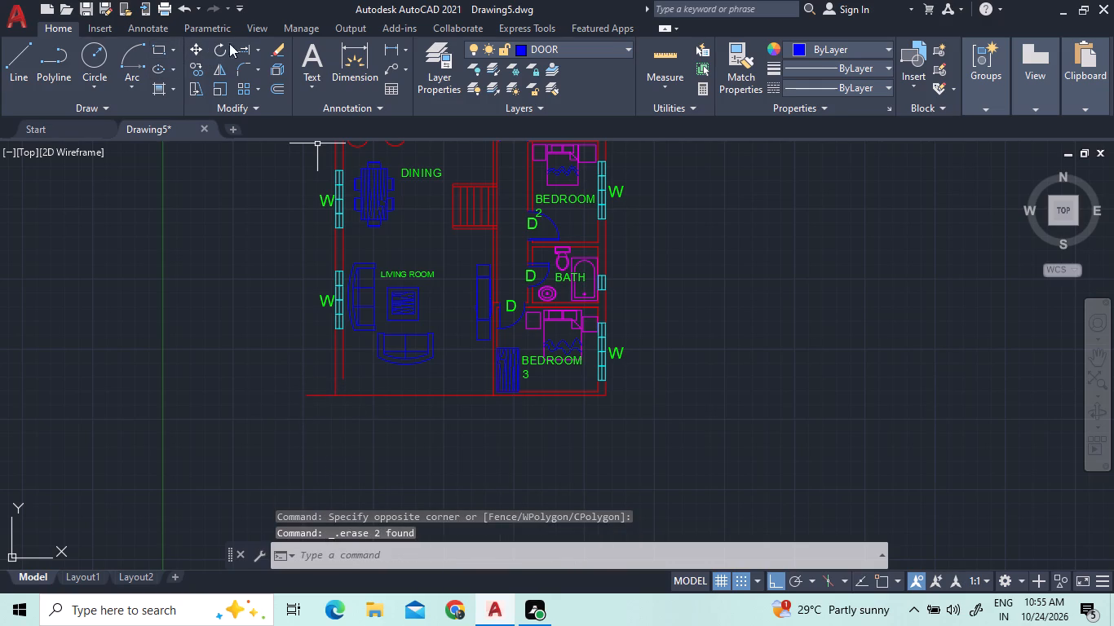
Trim the bottom wall line's stub that projects past the outer left wall at the living room corner.
left_click(255, 54)
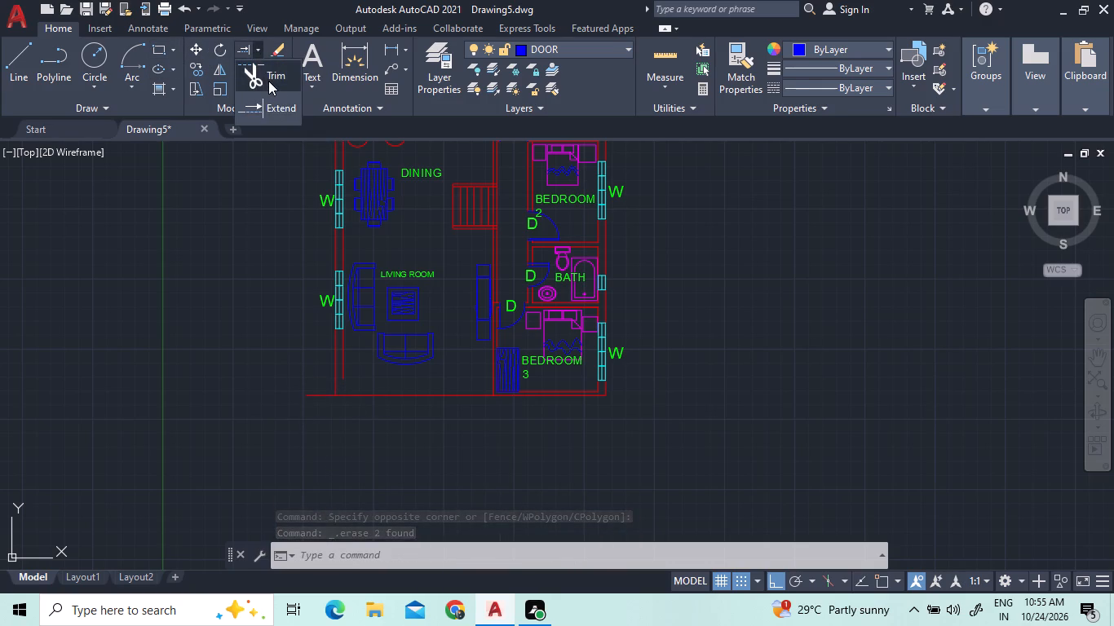
left_click(268, 81)
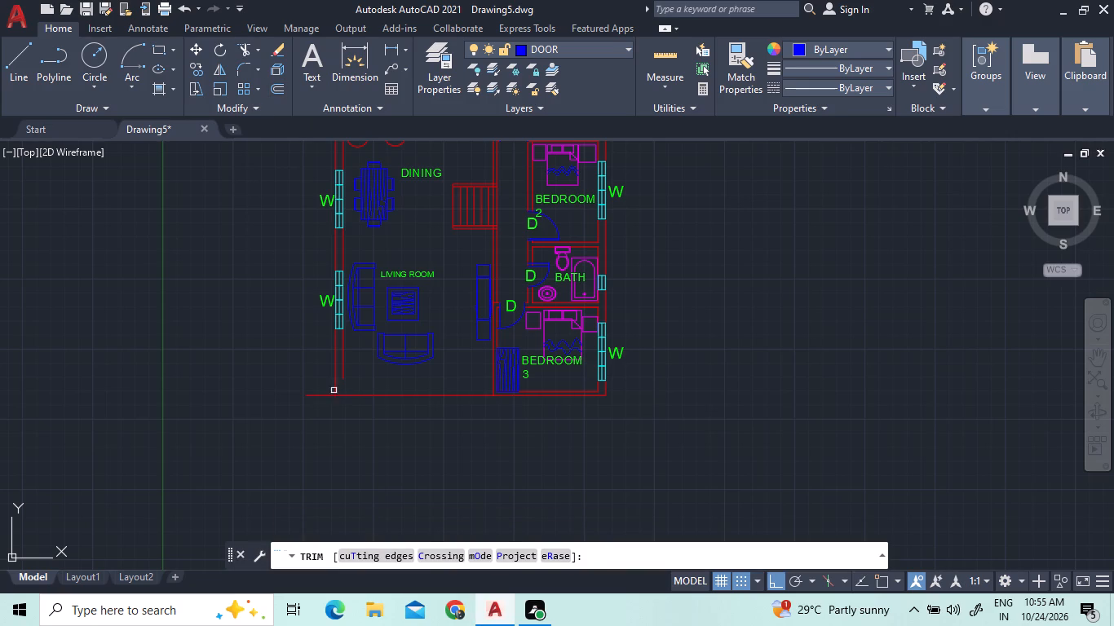
left_click(313, 399)
left_click(316, 391)
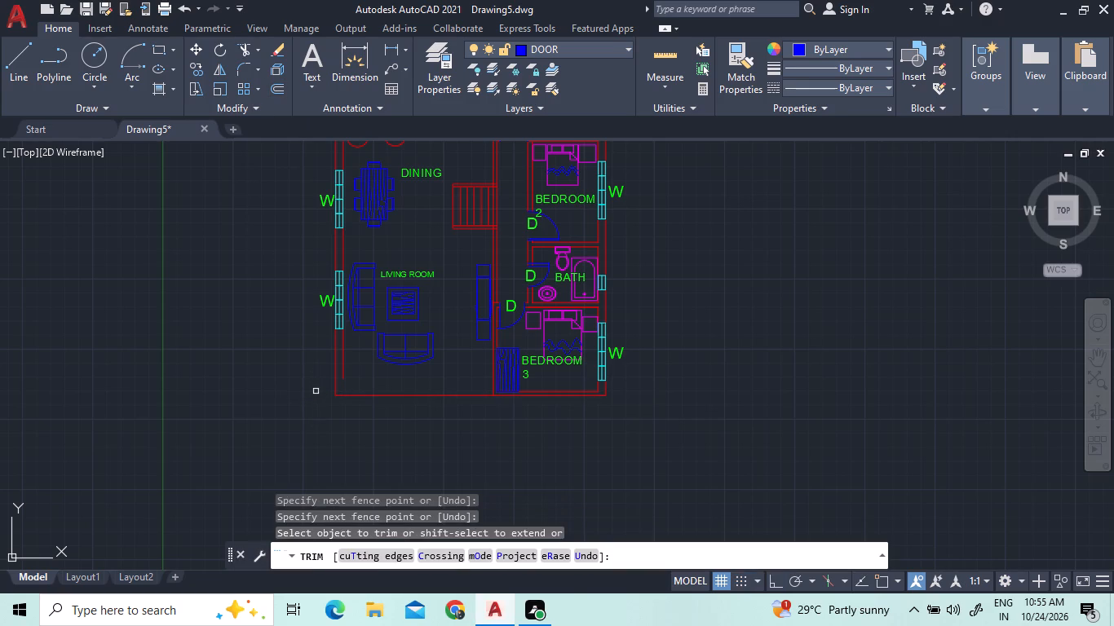
With object snap on, draw a horizontal line from the inner left wall line's lower end to BEDROOM 3's left wall.
left_click(4, 73)
scroll(346, 381, "up", 1)
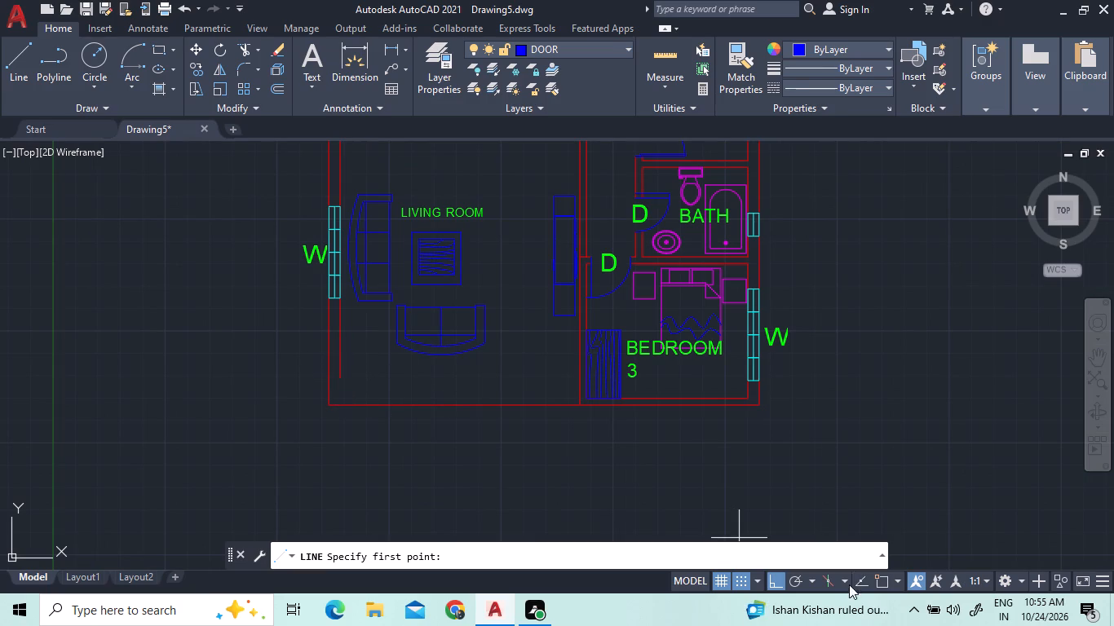
left_click(897, 579)
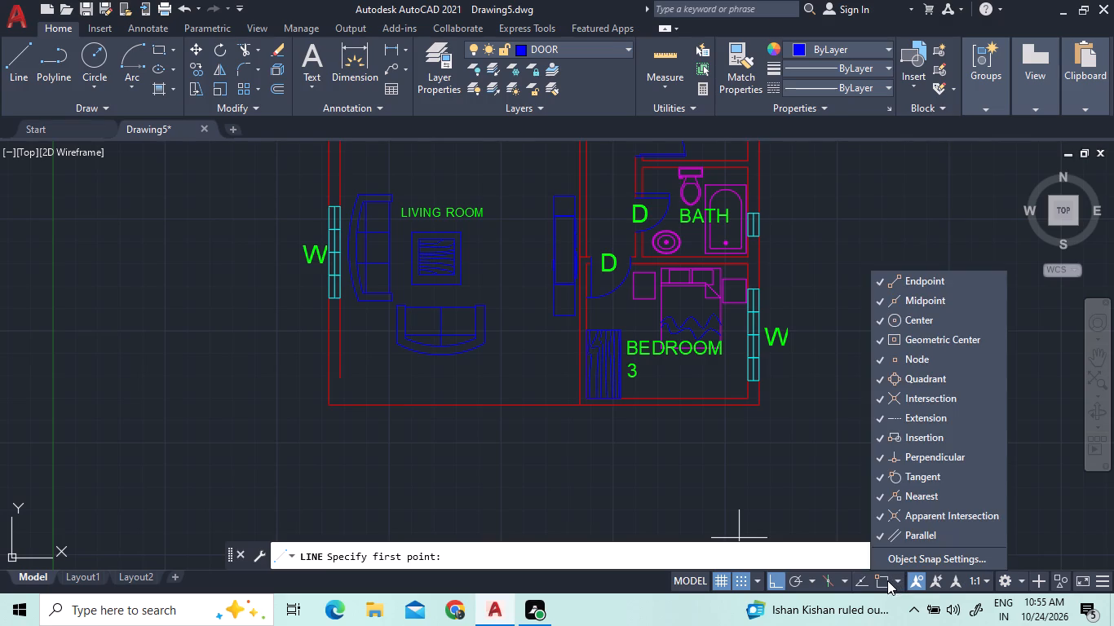
left_click(872, 585)
left_click(883, 587)
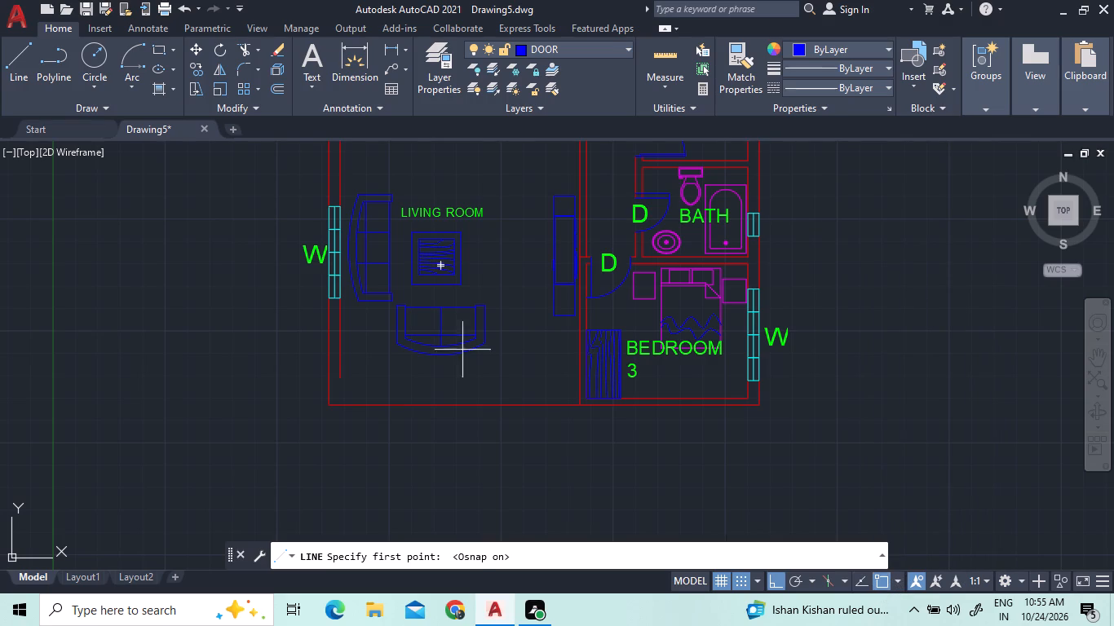
left_click(342, 383)
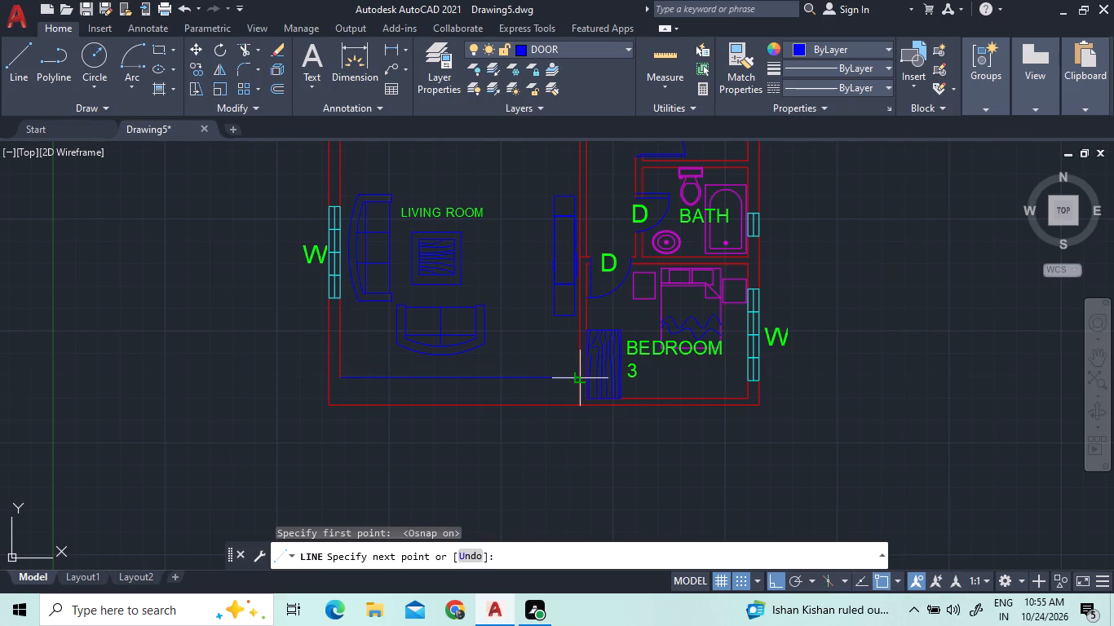
scroll(571, 382, "up", 3)
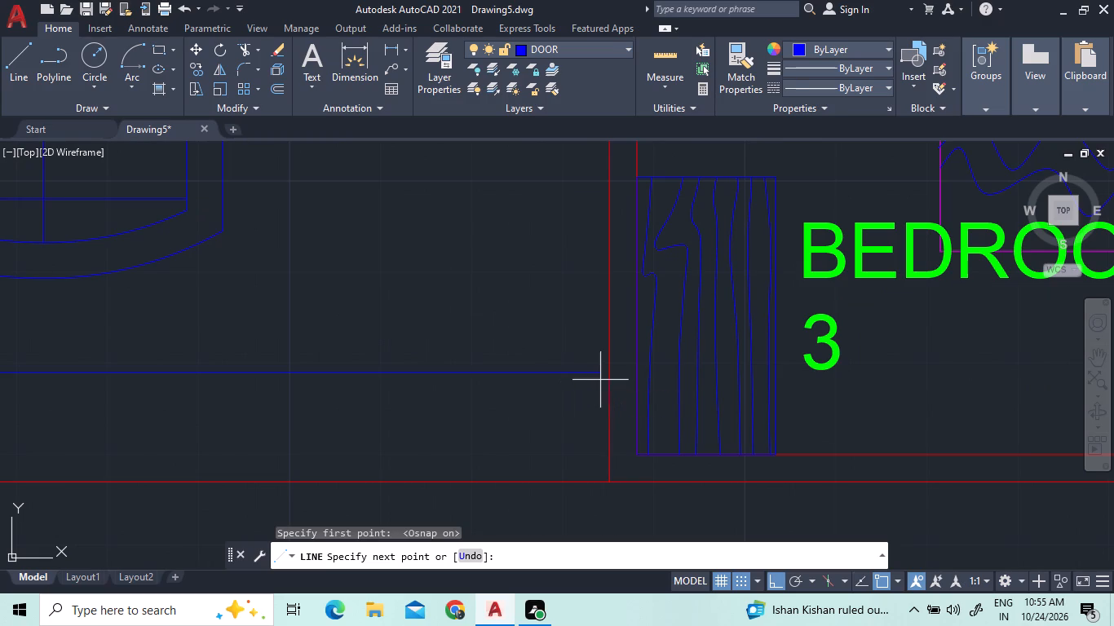
left_click(608, 377)
right_click(540, 415)
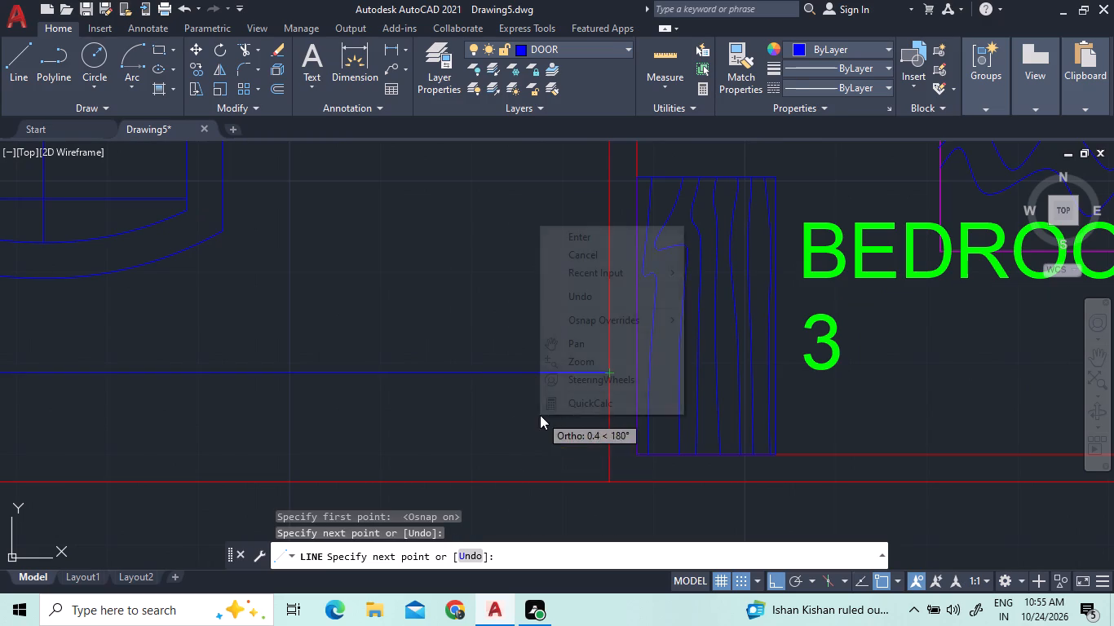
left_click(593, 240)
Assign the new horizontal line along the living room's bottom edge to the WALL layer.
left_click(549, 408)
left_click(460, 337)
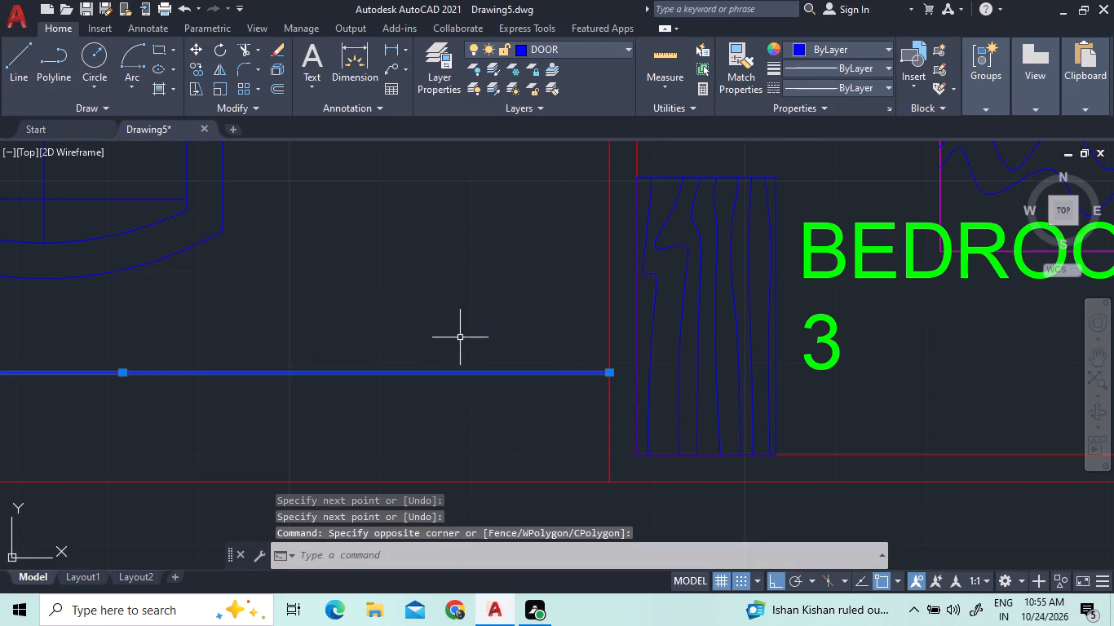
left_click(534, 58)
left_click(537, 51)
left_click(552, 57)
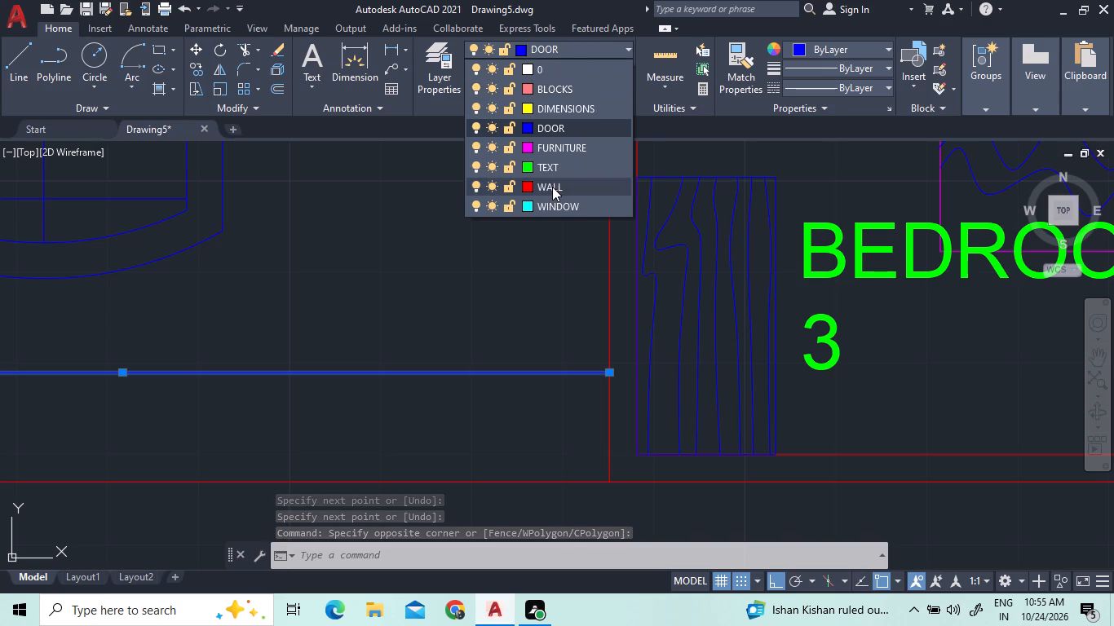
left_click(551, 187)
Move the dining table, the DINING label and the staircase together slightly upward in the plan.
scroll(587, 322, "down", 4)
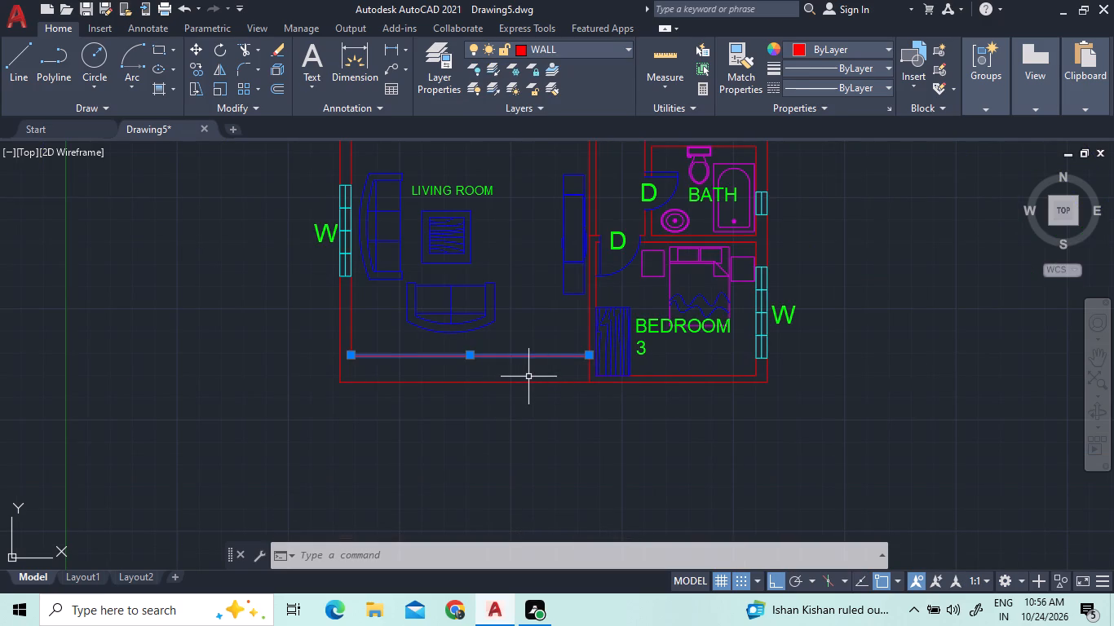
scroll(523, 390, "down", 2)
scroll(518, 373, "up", 1)
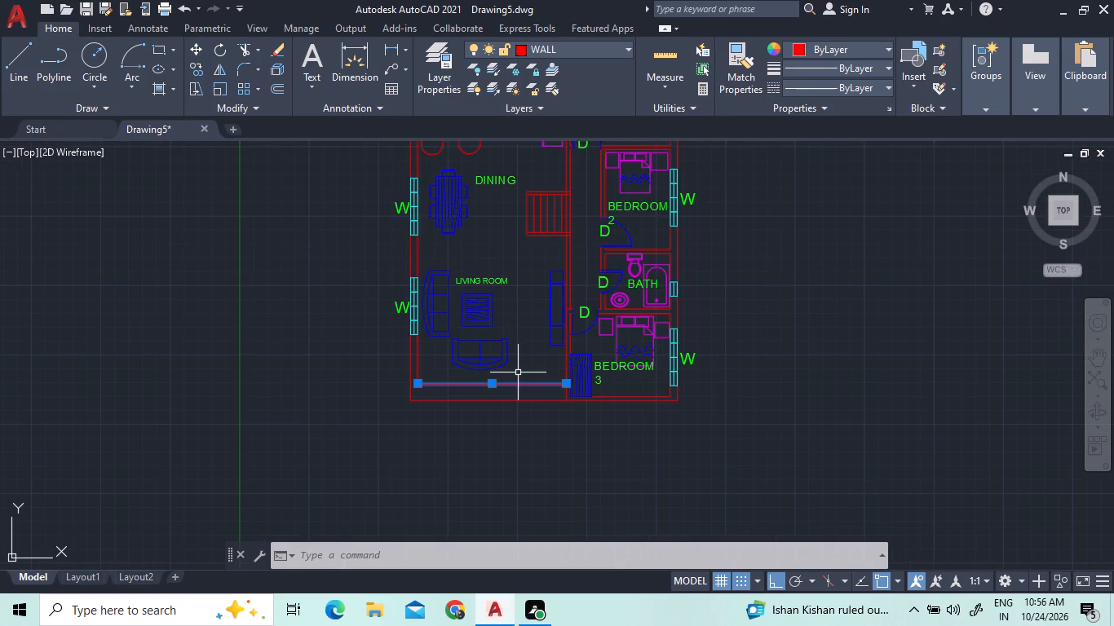
scroll(514, 298, "up", 1)
scroll(502, 284, "down", 3)
scroll(504, 214, "up", 3)
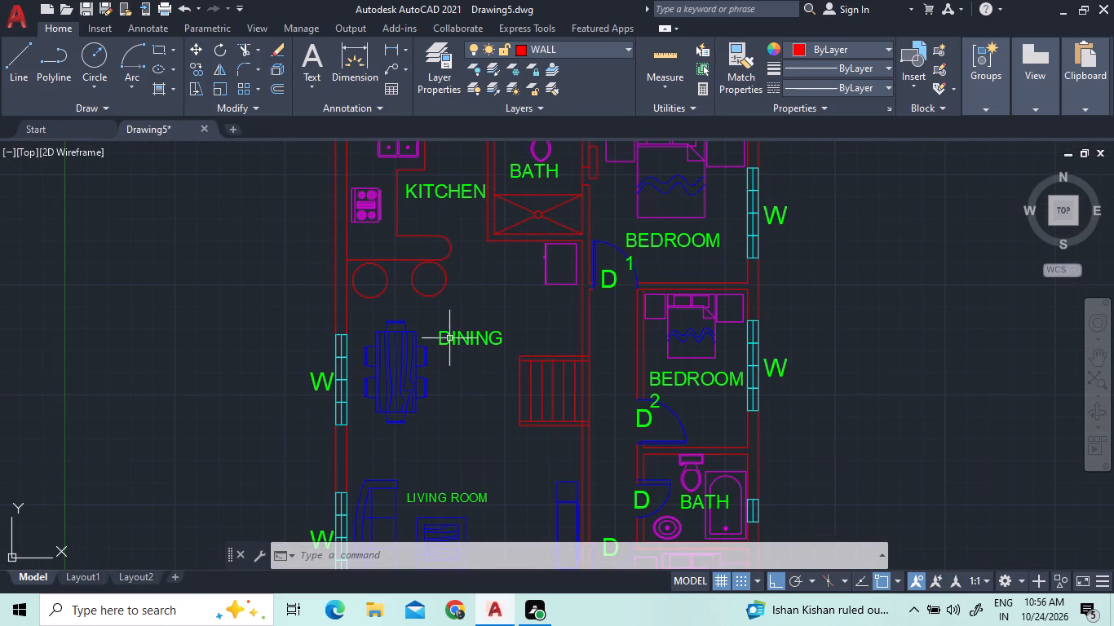
left_click(439, 439)
left_click(382, 390)
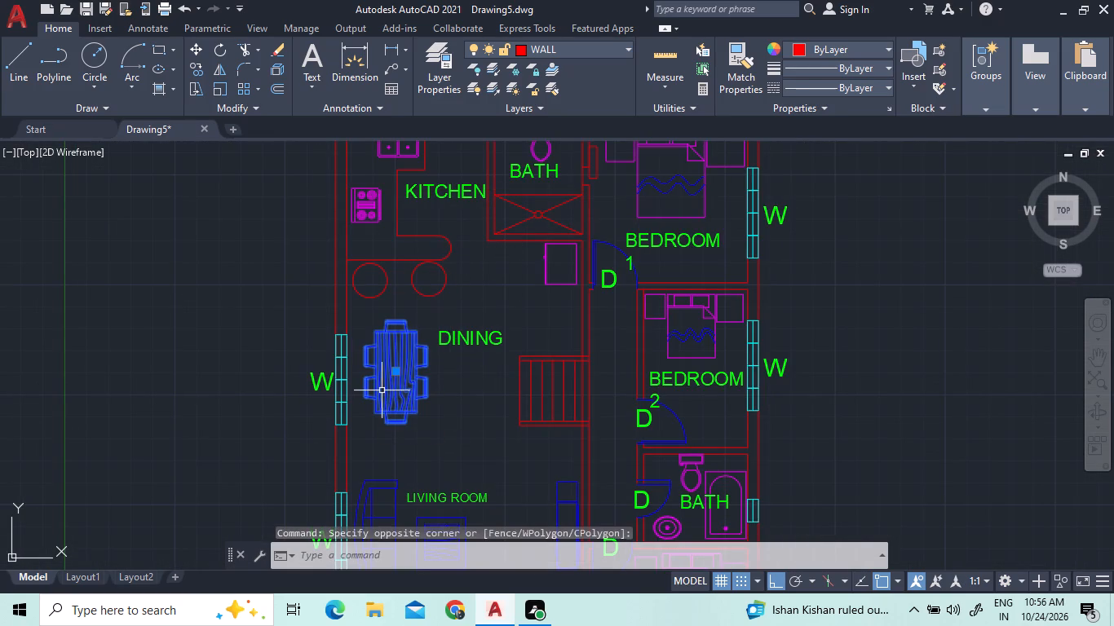
right_click(383, 386)
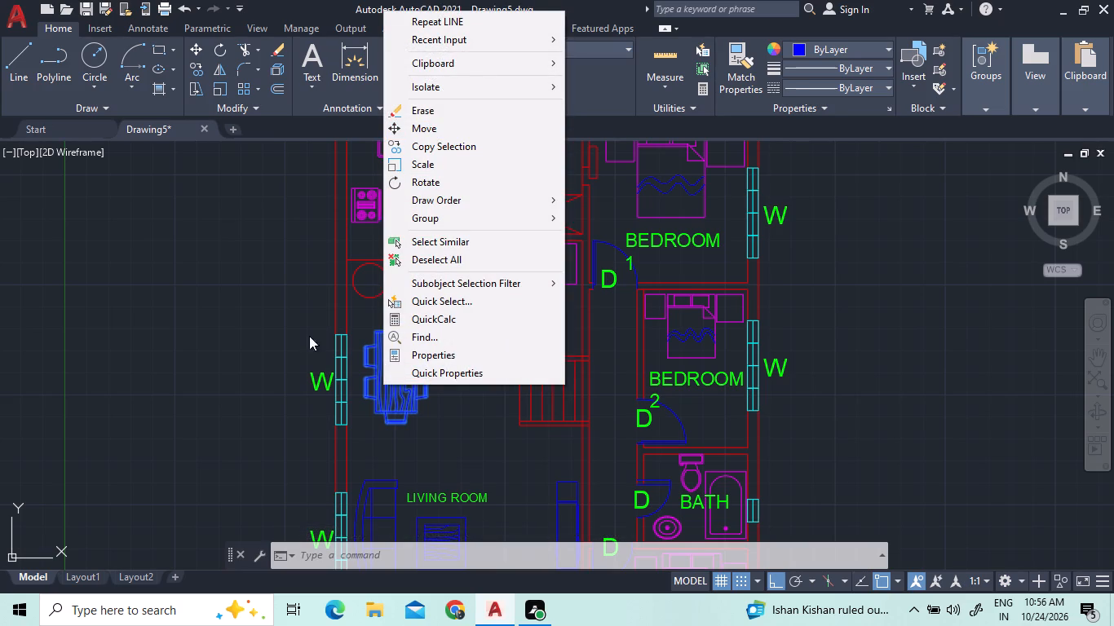
left_click(251, 324)
left_click(55, 302)
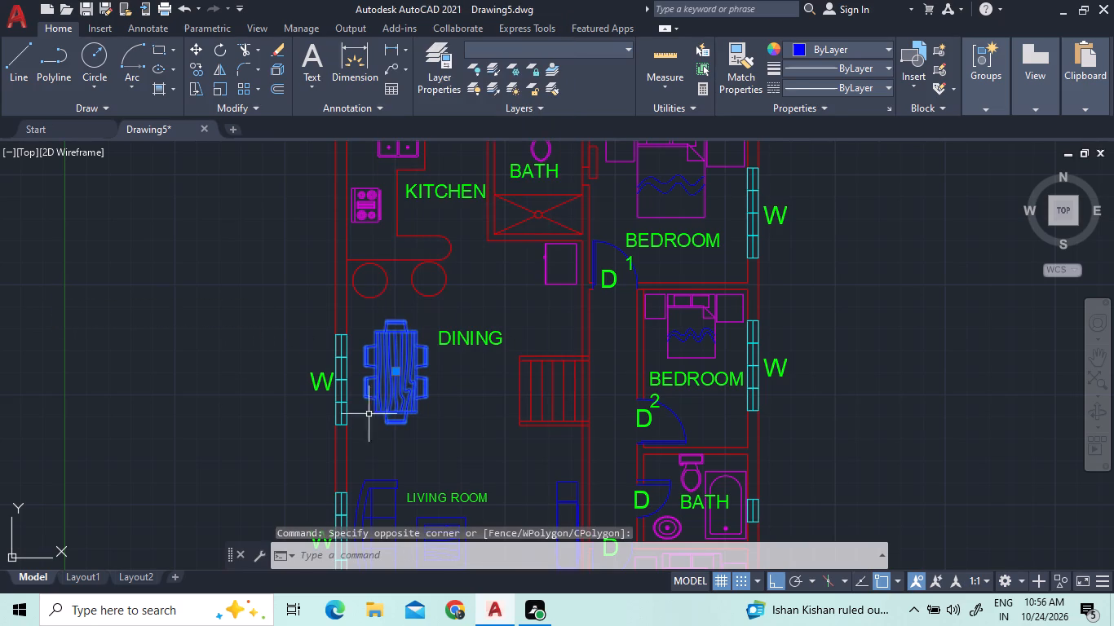
left_click(566, 439)
left_click(469, 331)
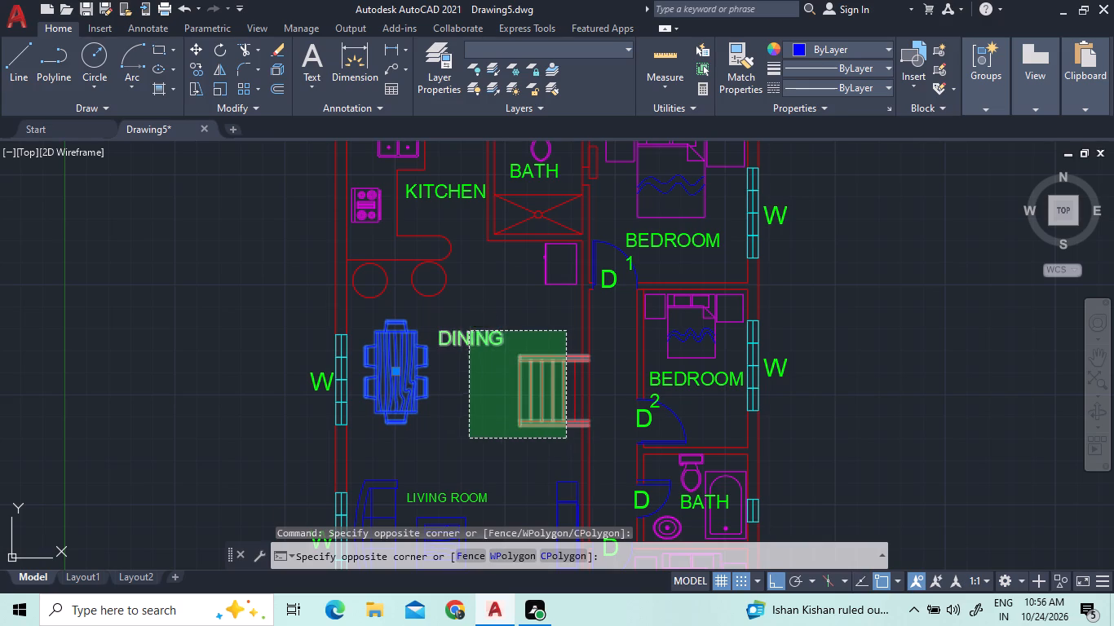
left_click(574, 392)
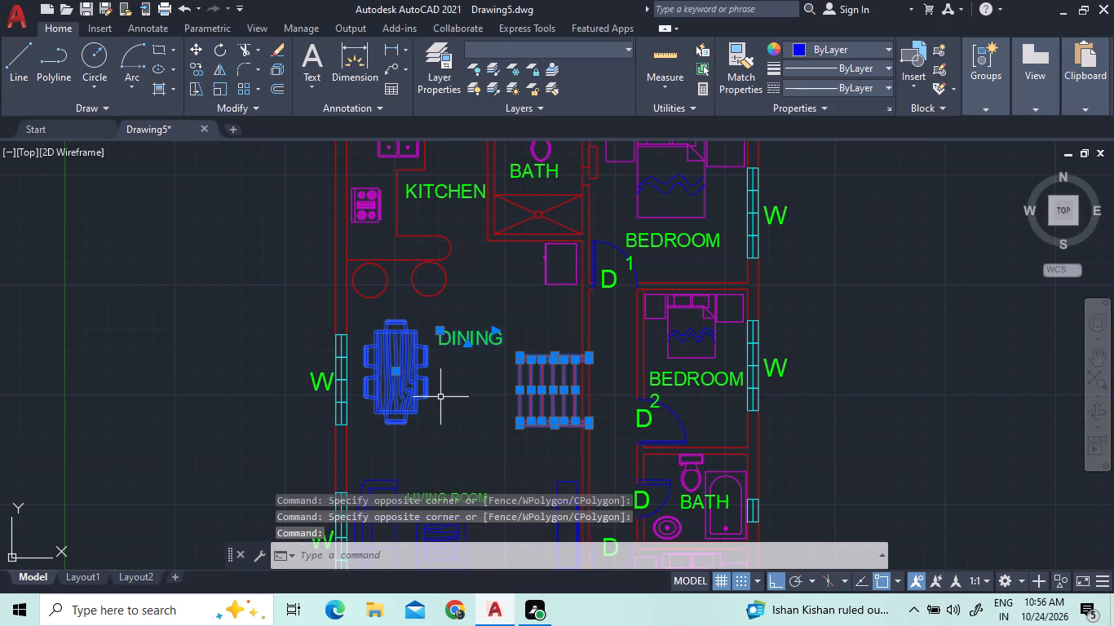
right_click(397, 373)
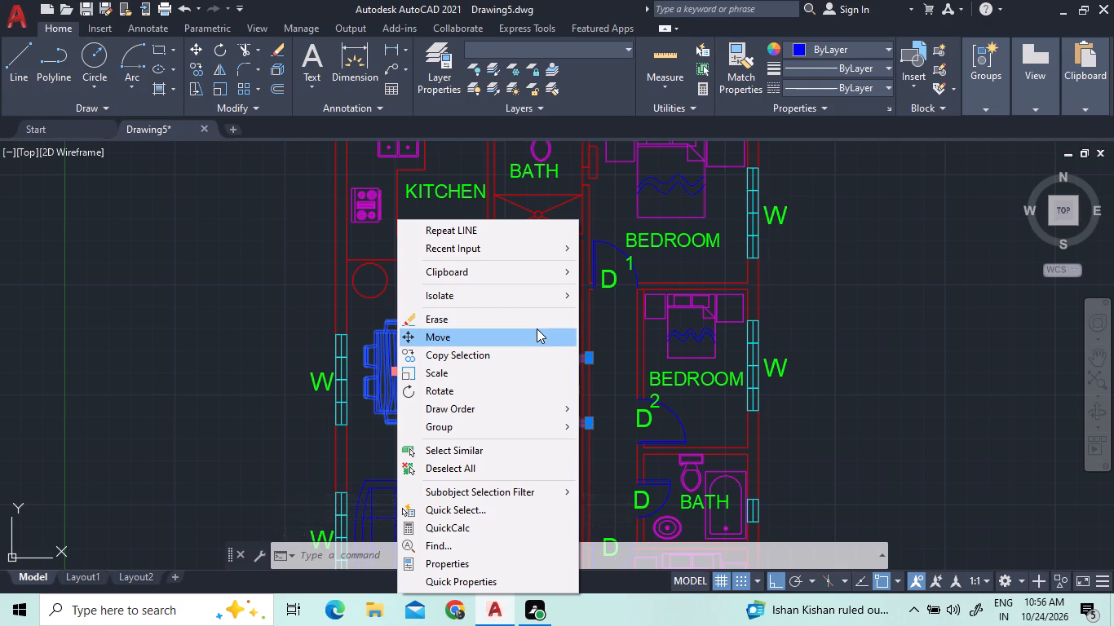
left_click(537, 328)
scroll(580, 359, "up", 2)
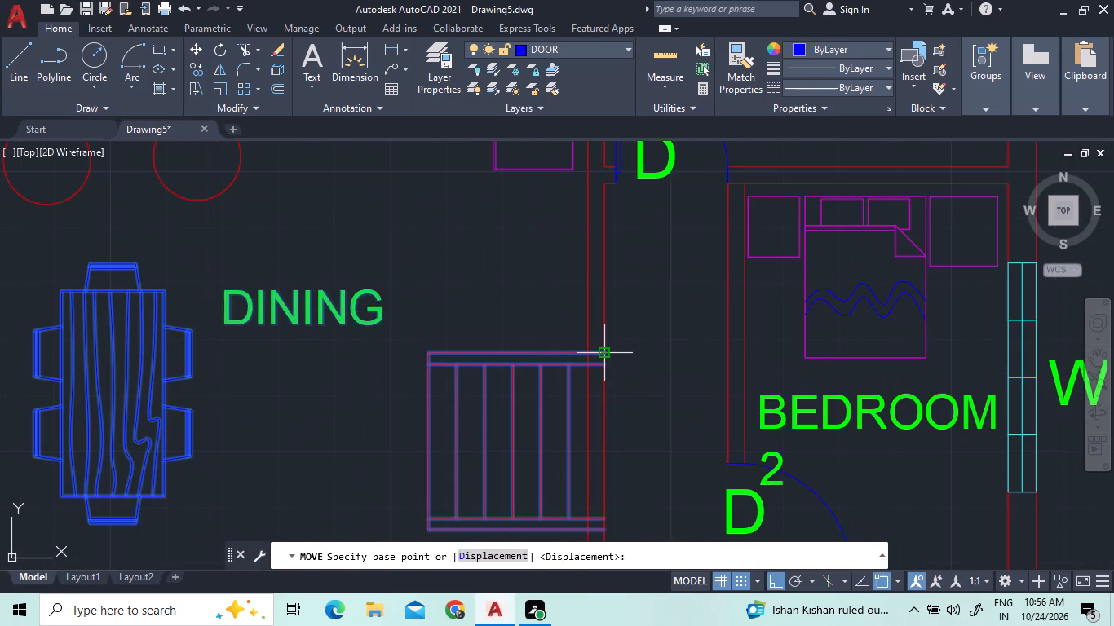
left_click(595, 357)
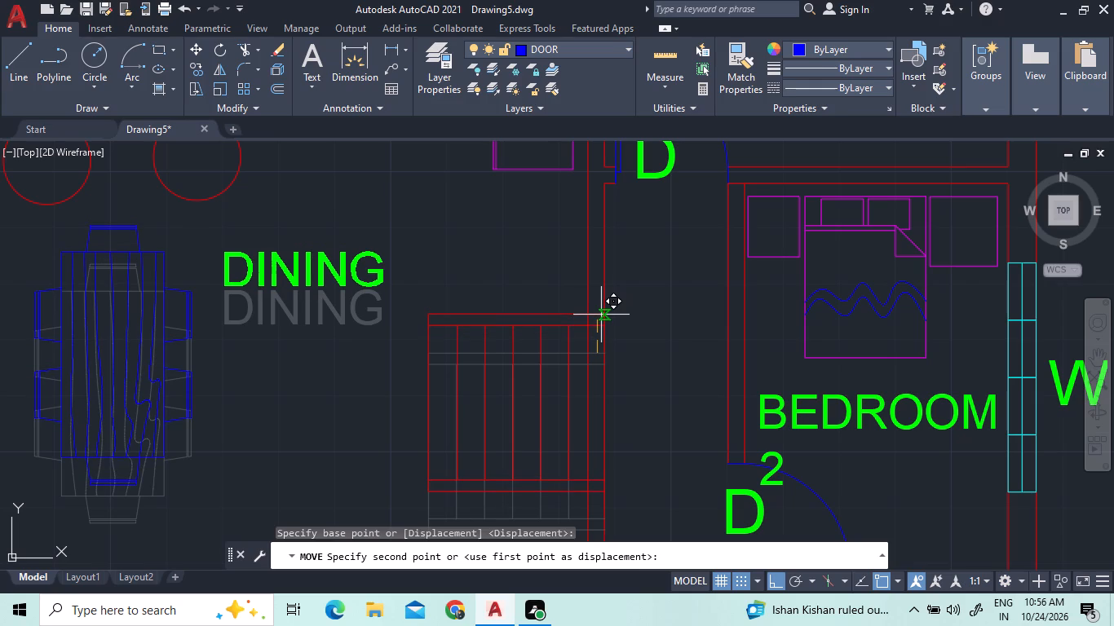
left_click(601, 315)
scroll(599, 314, "down", 1)
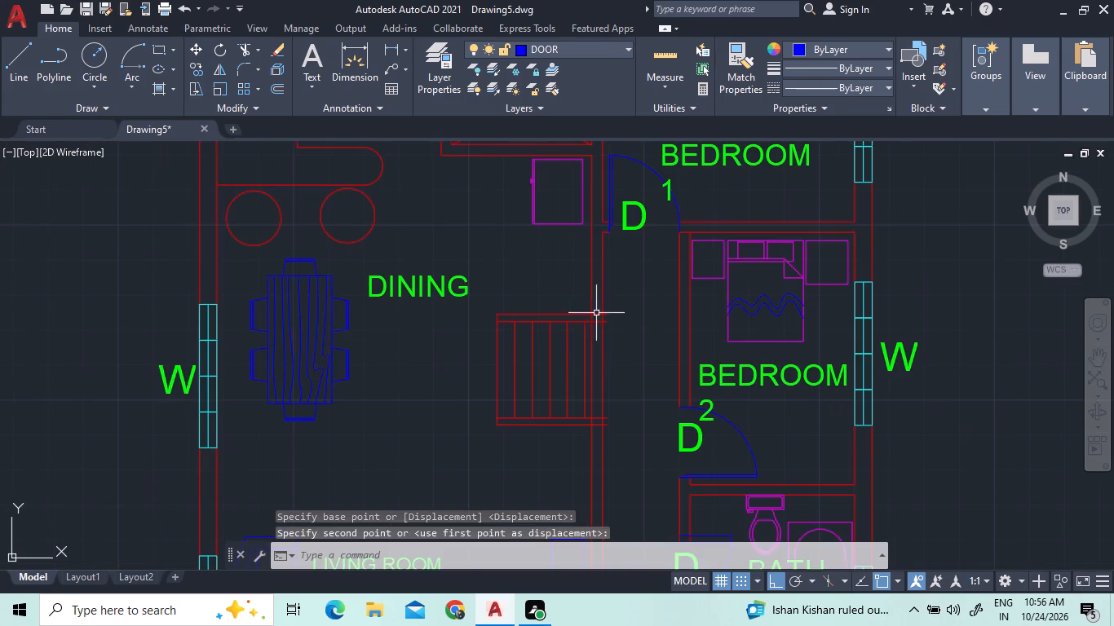
scroll(605, 417, "up", 2)
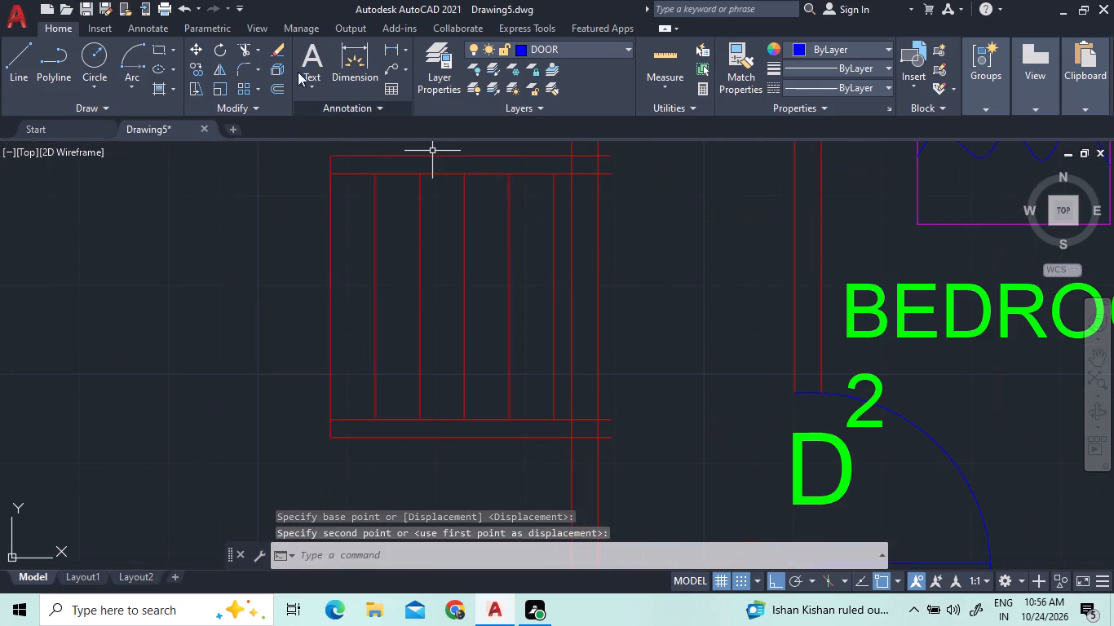
Trim the four staircase line ends that project past the corridor wall's outer line.
left_click(240, 47)
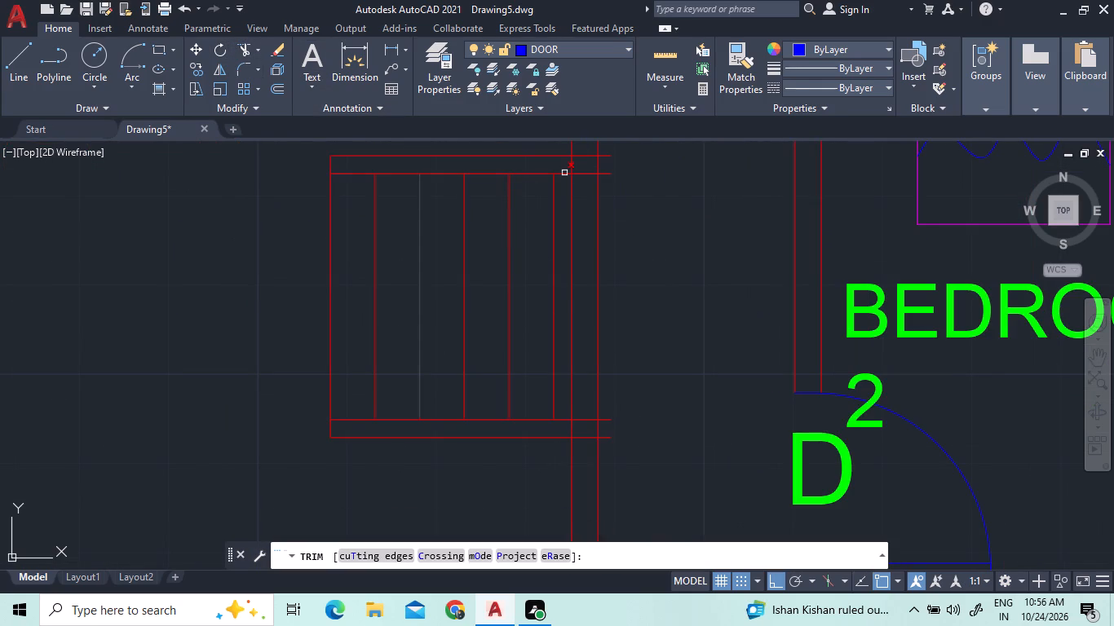
left_click(606, 156)
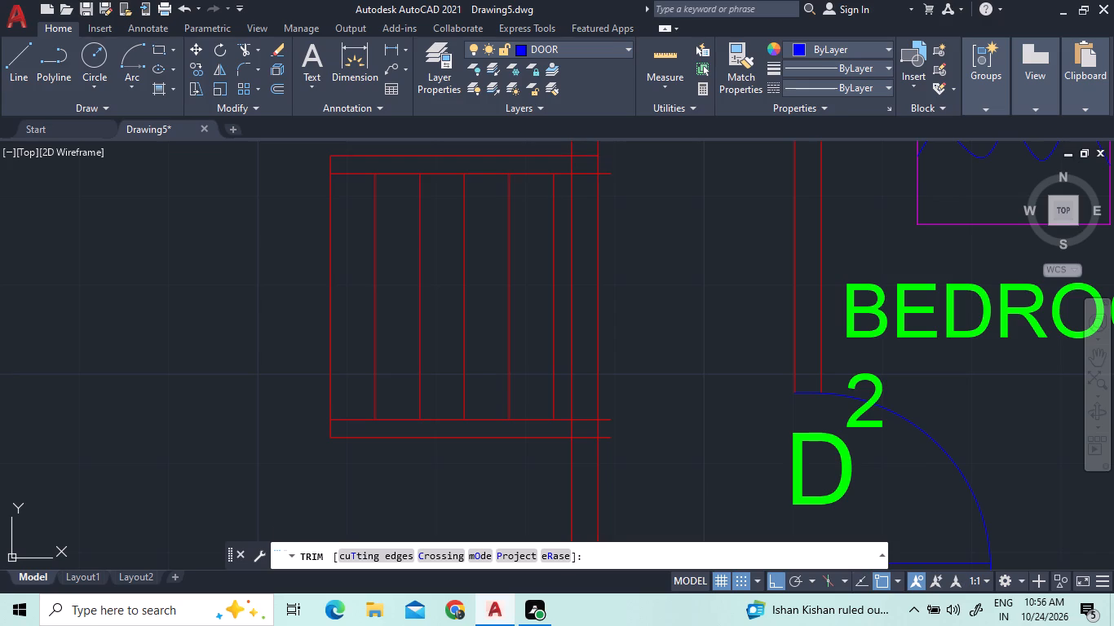
left_click(606, 174)
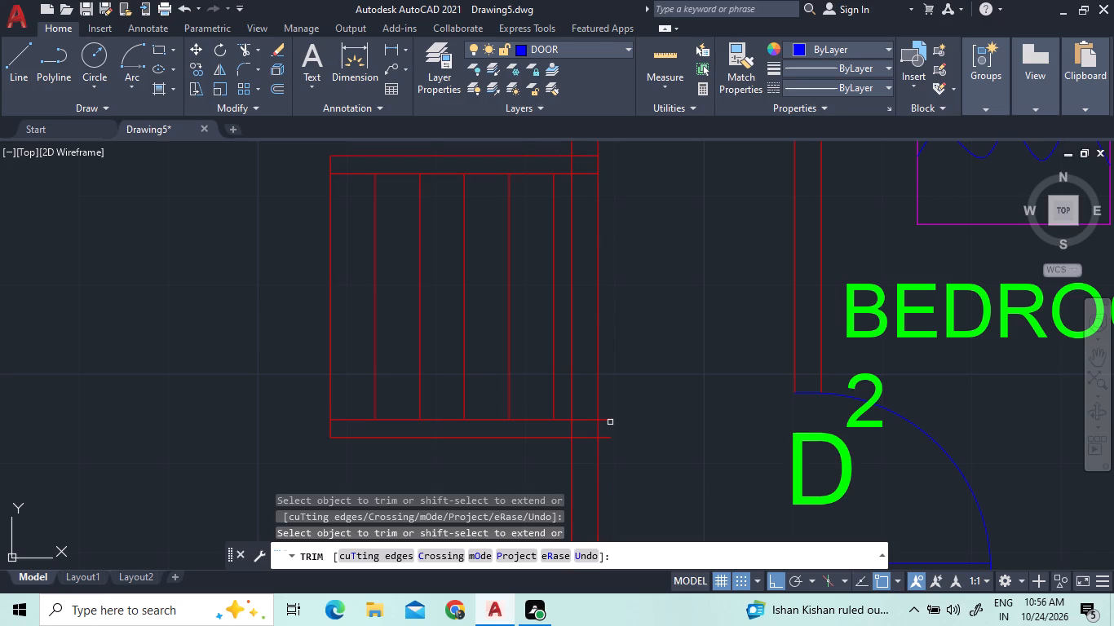
left_click(599, 421)
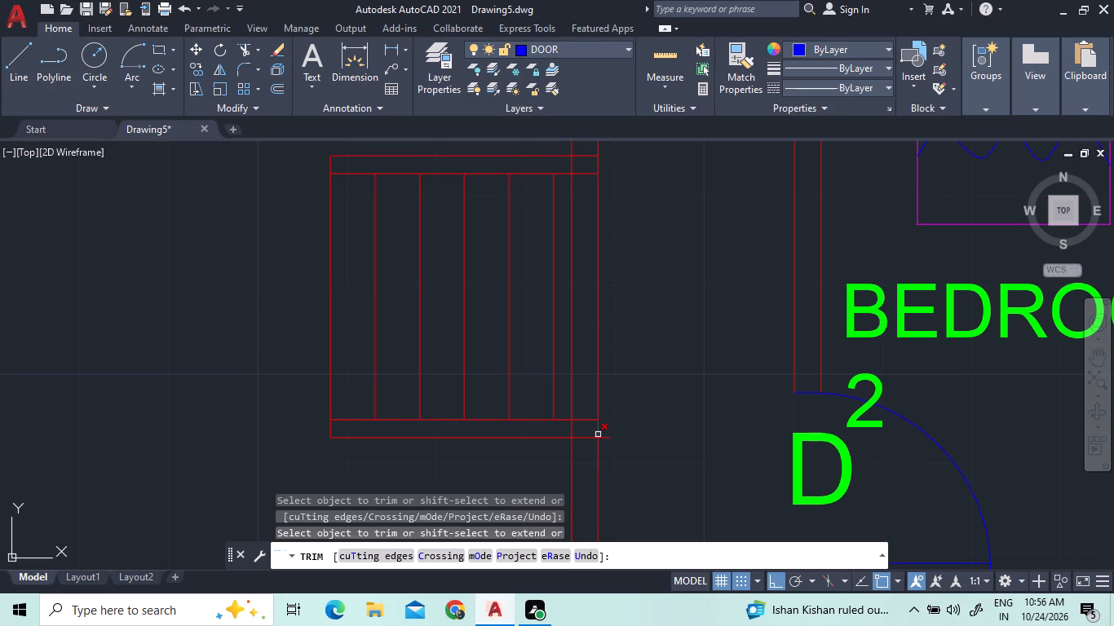
left_click(602, 436)
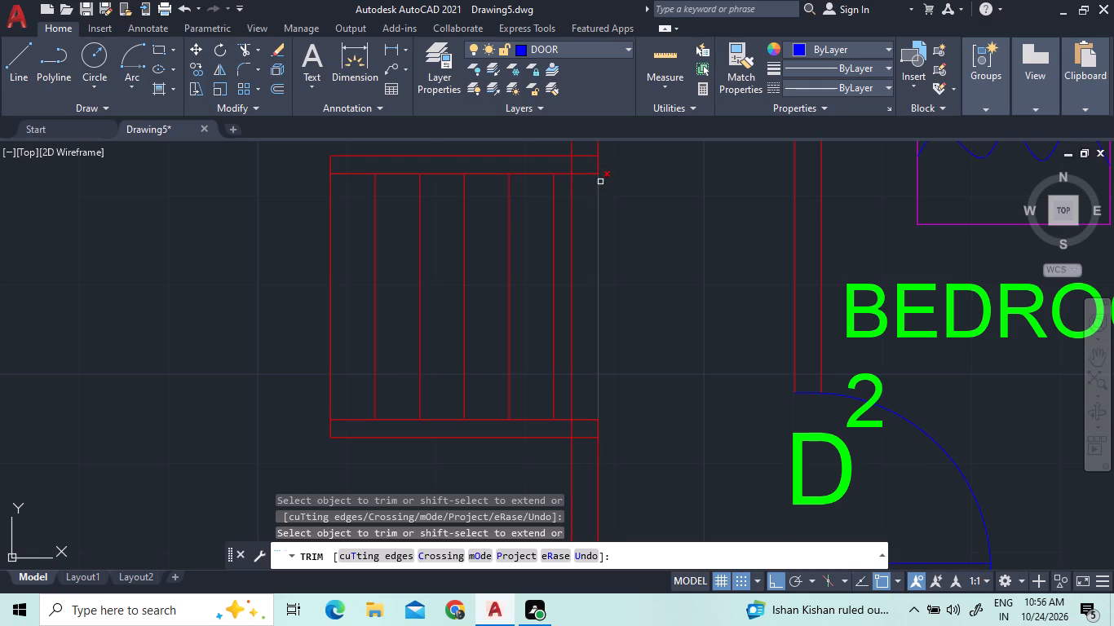
Trim both corridor wall lines where they cross the staircase, including the short pieces between its double side lines.
left_click(600, 182)
scroll(607, 293, "down", 1)
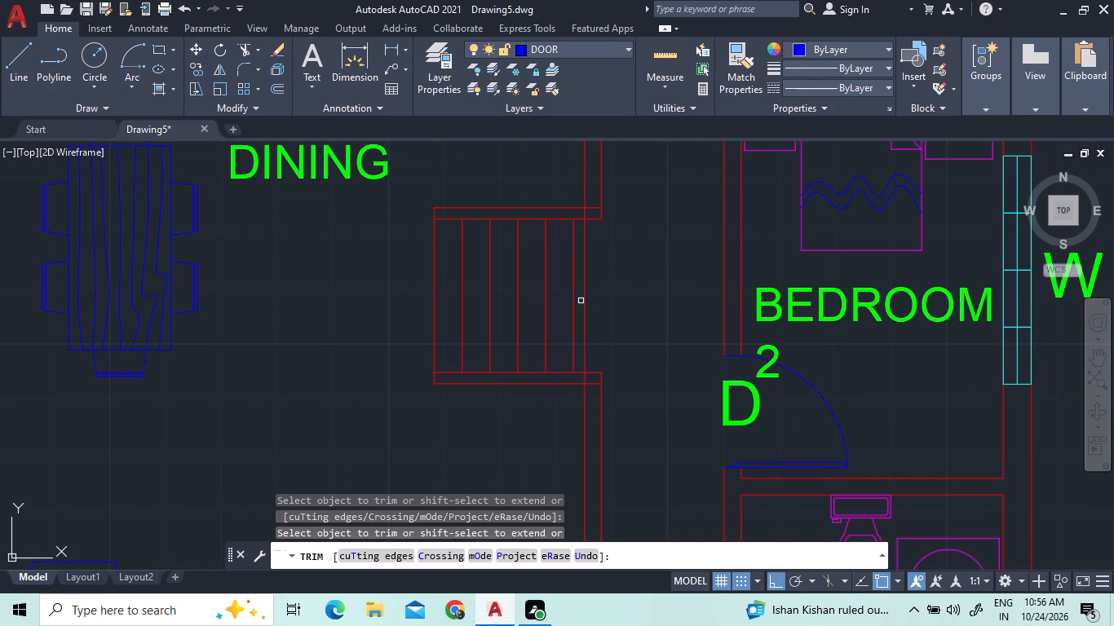
left_click(584, 300)
left_click(584, 216)
left_click(585, 377)
scroll(641, 255, "down", 2)
key("Escape")
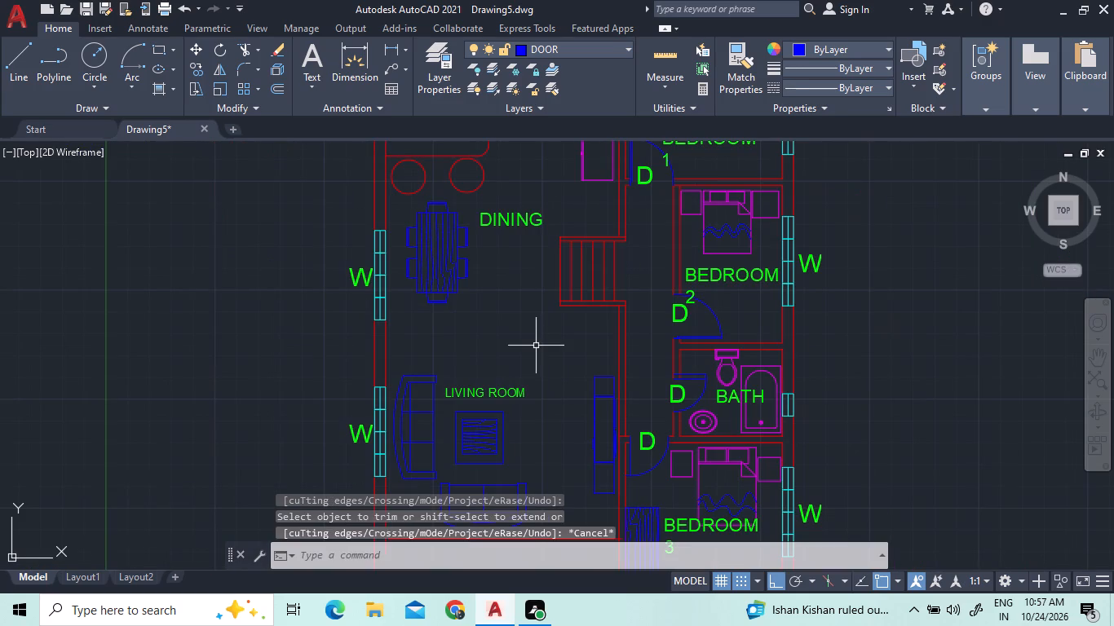
Move the dining area's window and its W label slightly upward along the outer left wall, beside the dining table.
scroll(489, 323, "down", 1)
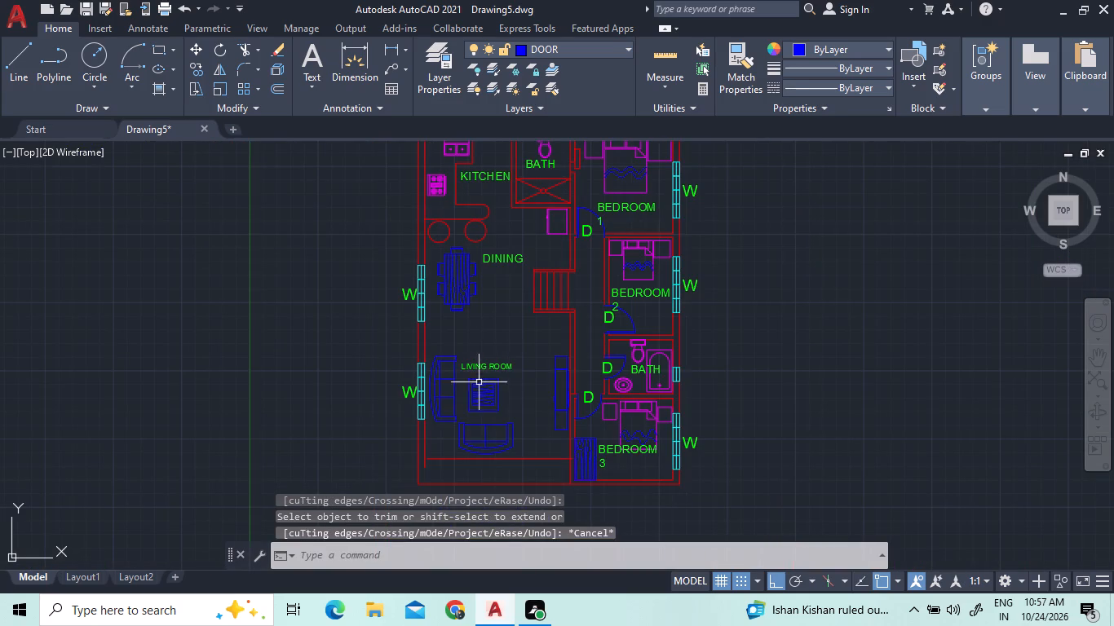
scroll(435, 330, "up", 2)
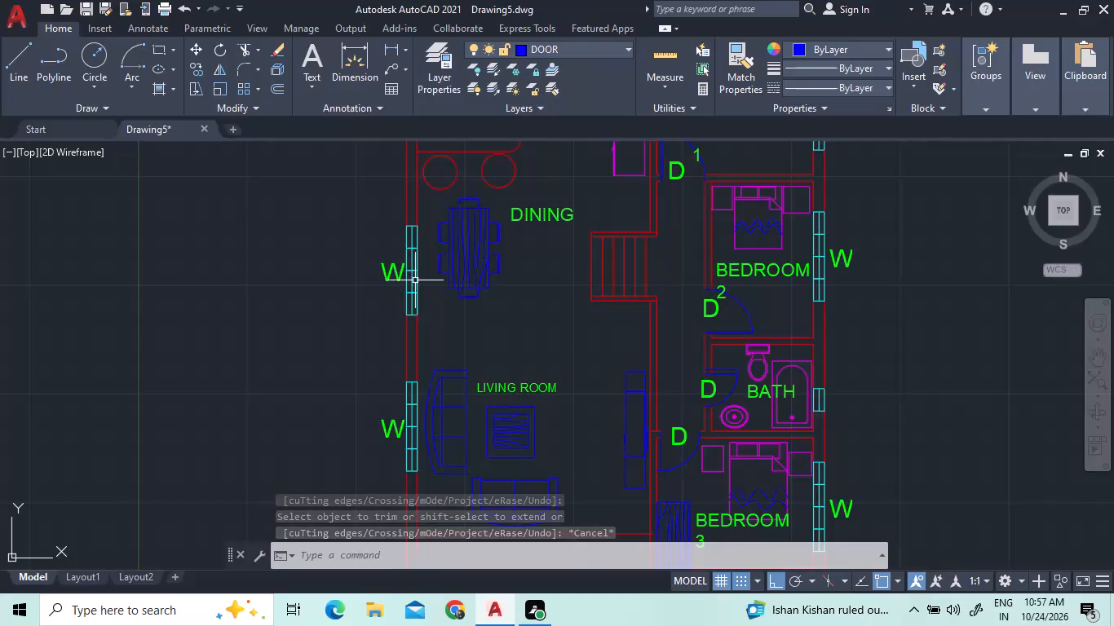
scroll(415, 280, "up", 1)
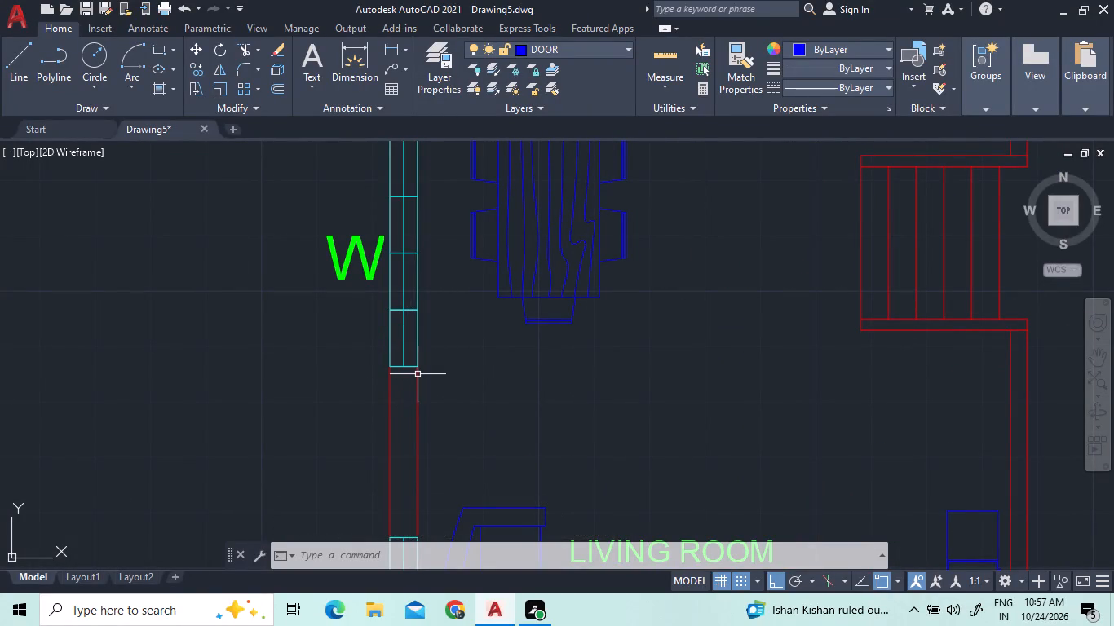
left_click(408, 382)
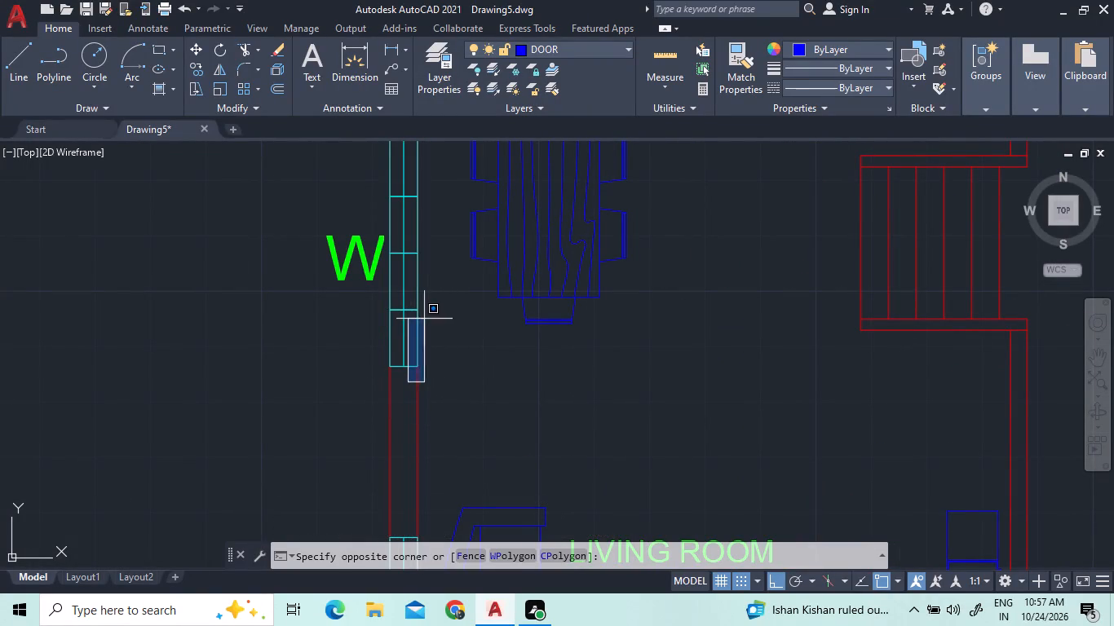
scroll(400, 285, "down", 1)
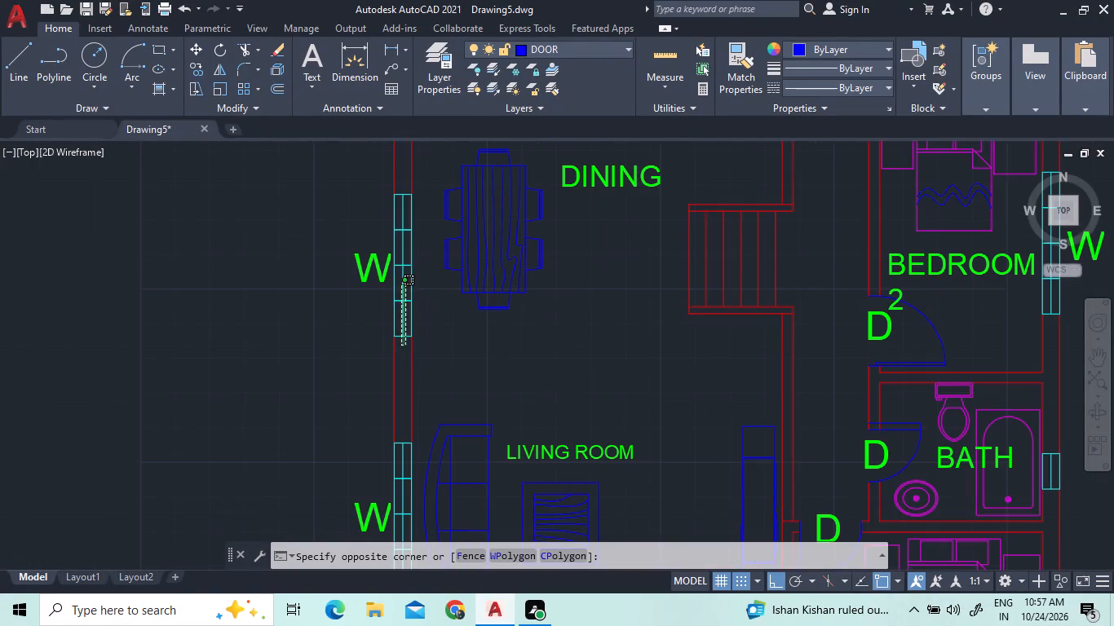
scroll(403, 184, "up", 2)
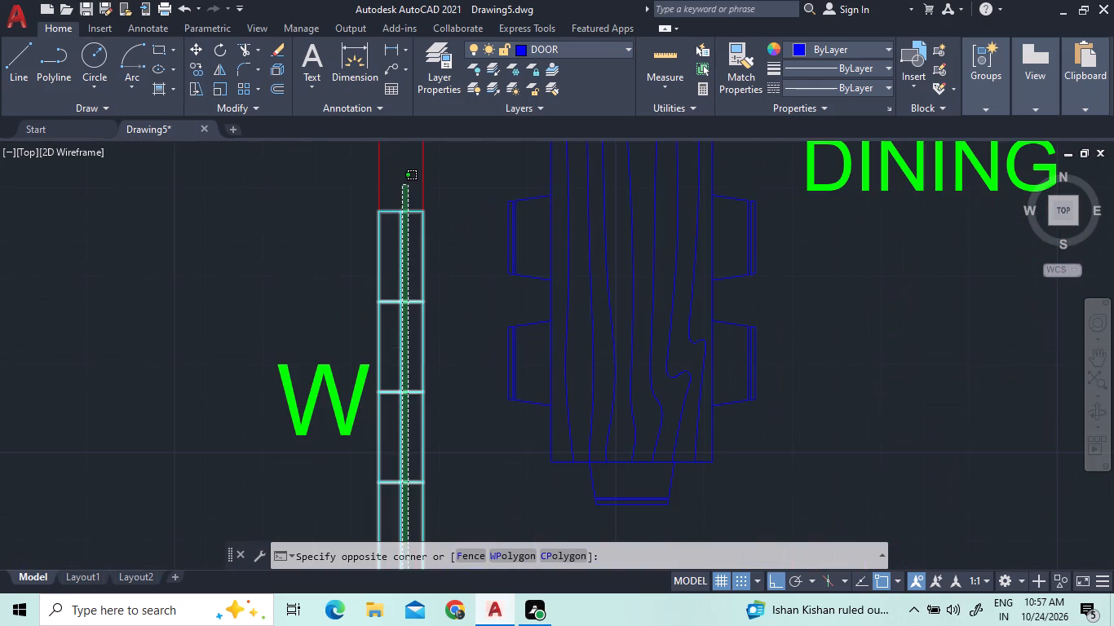
left_click(391, 185)
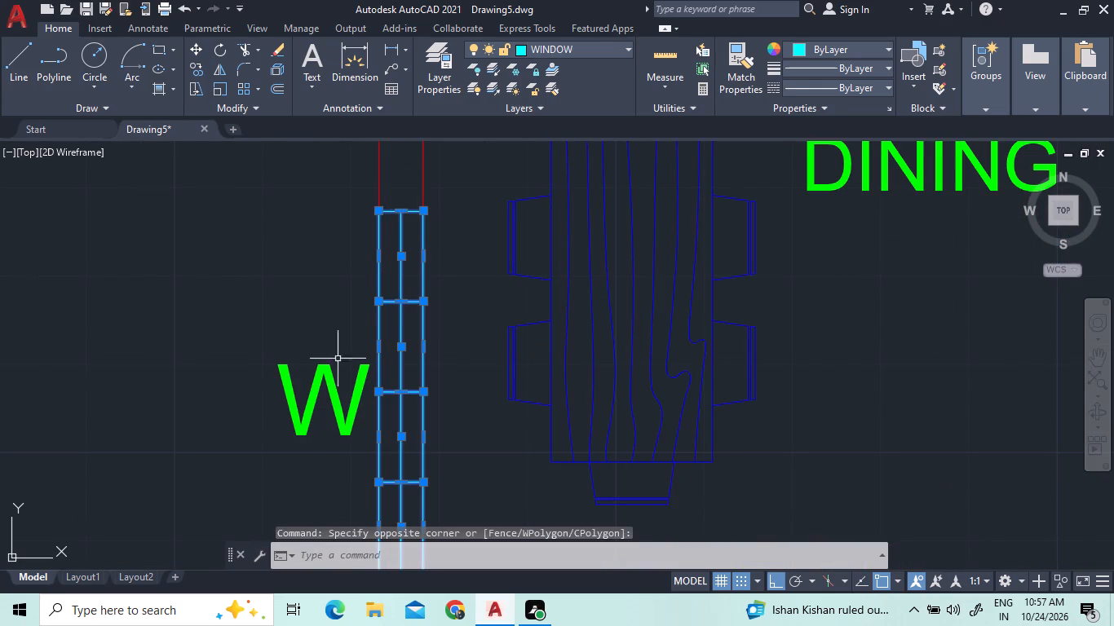
left_click(307, 397)
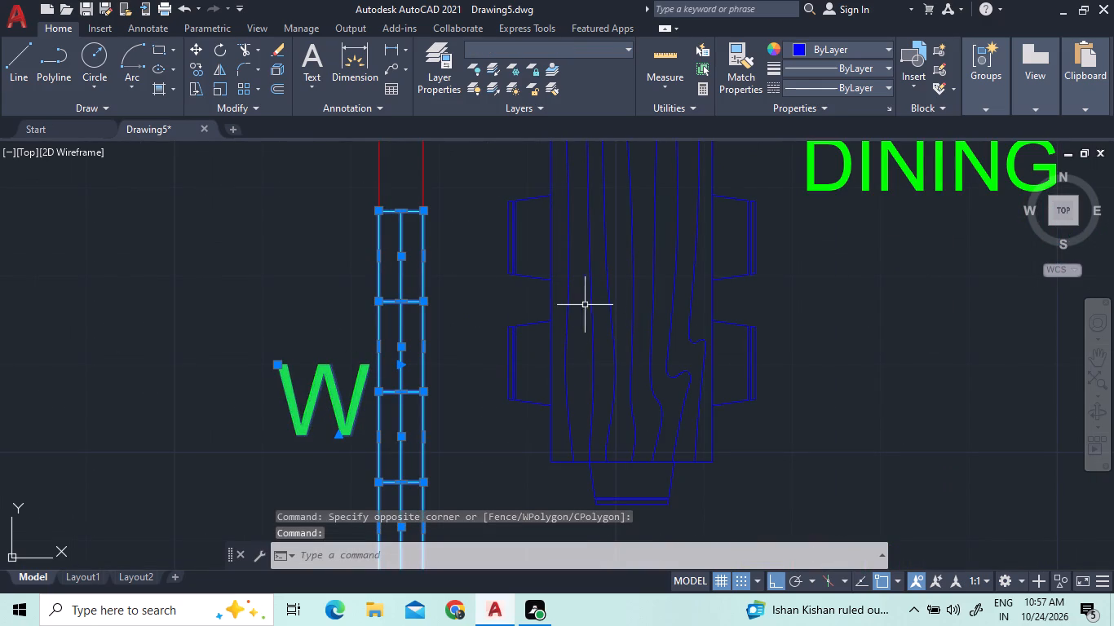
right_click(485, 333)
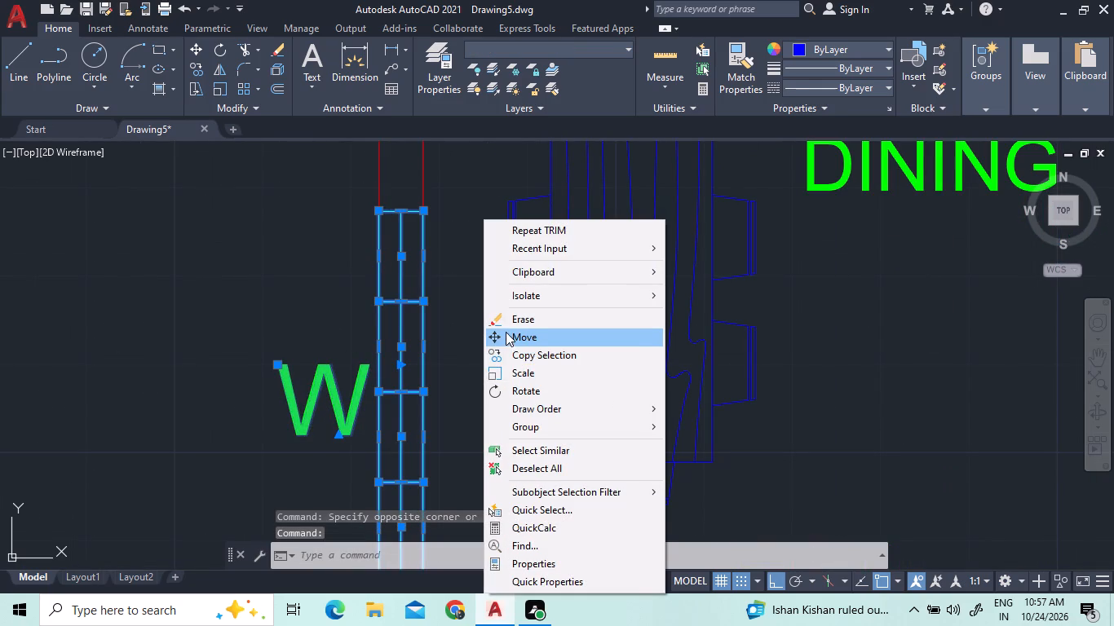
left_click(506, 341)
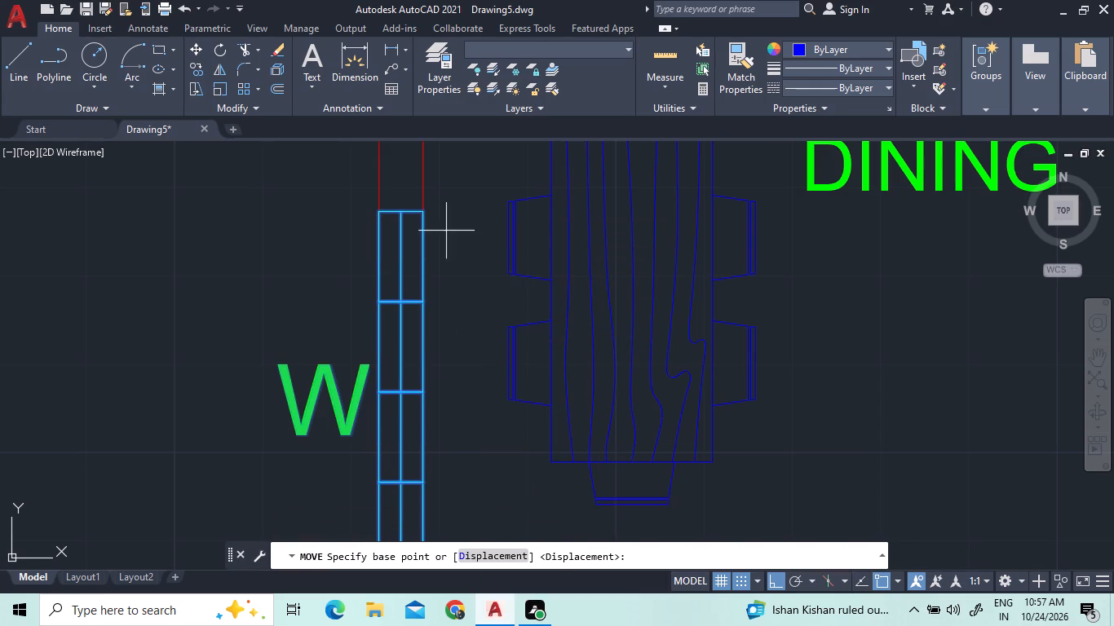
left_click(398, 212)
scroll(398, 212, "down", 3)
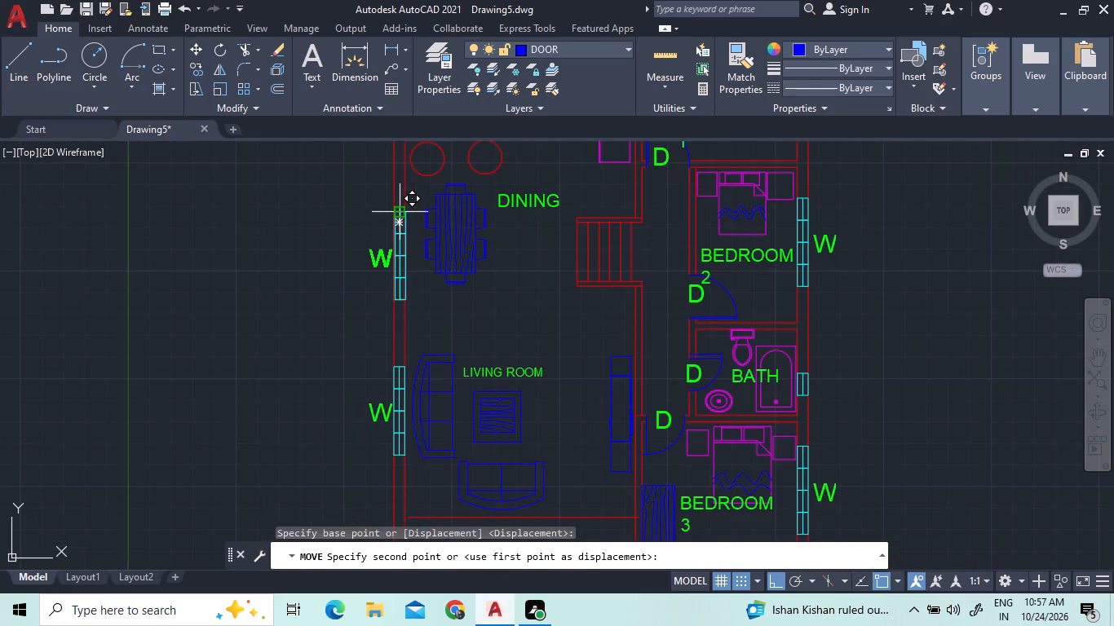
scroll(399, 187, "up", 2)
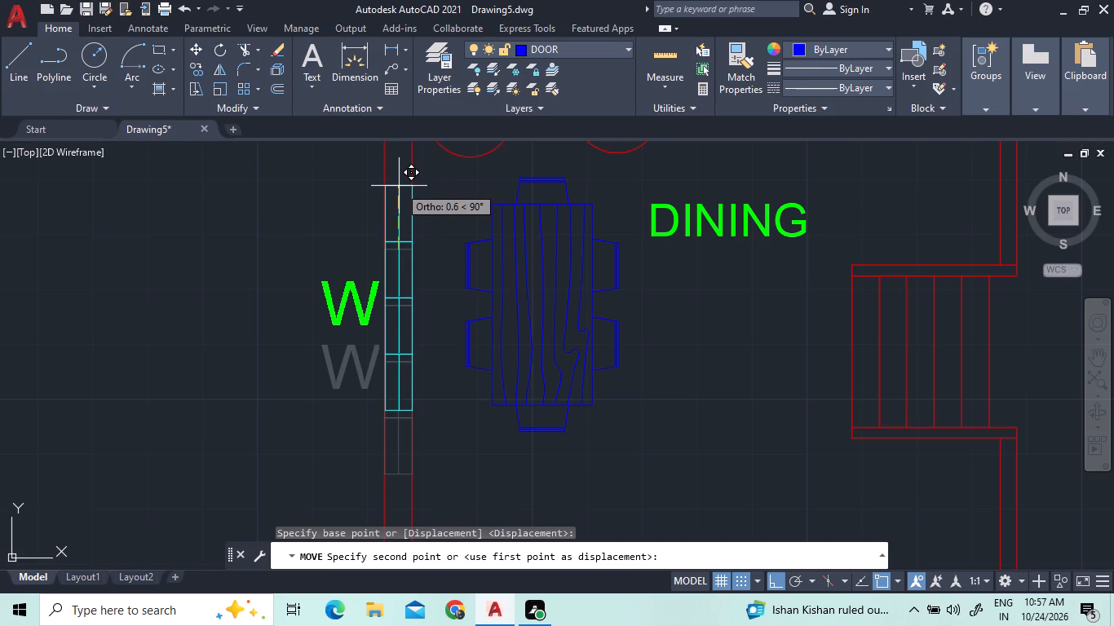
left_click(399, 194)
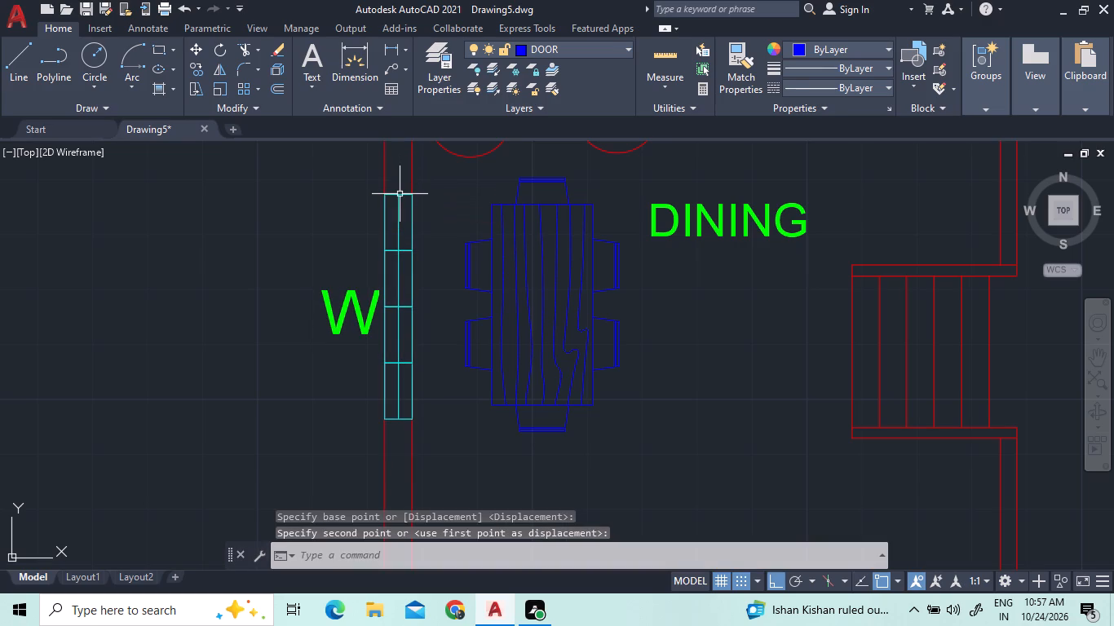
Move the sofas, coffee table, LIVING ROOM label and TV unit together upward, snapping the TV unit's corner to the corridor wall.
scroll(418, 201, "down", 1)
scroll(528, 140, "down", 2)
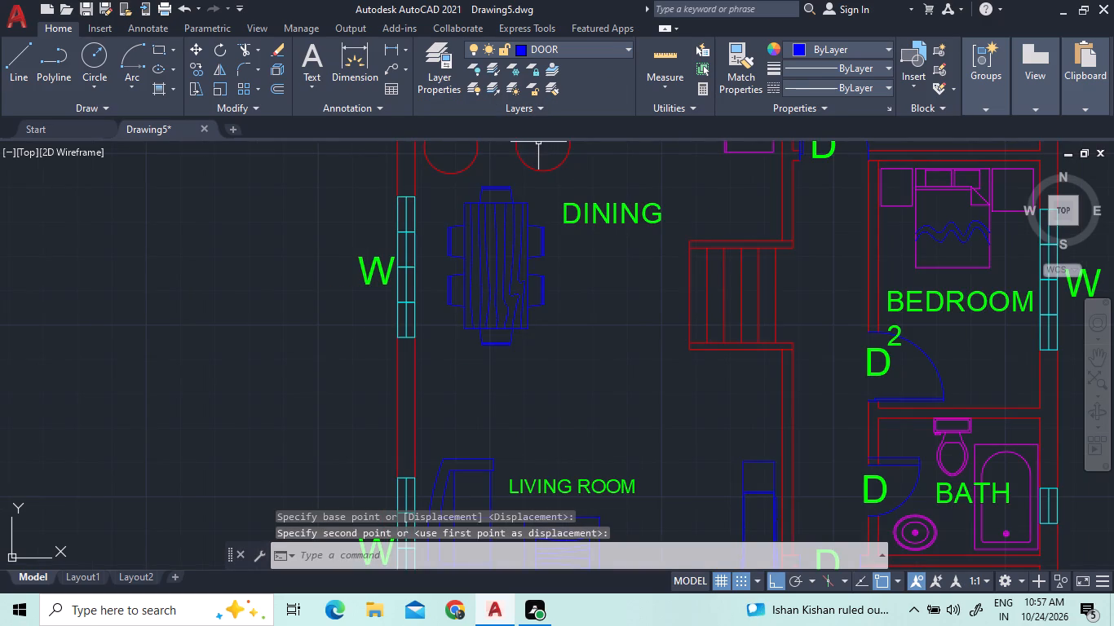
scroll(510, 145, "down", 1)
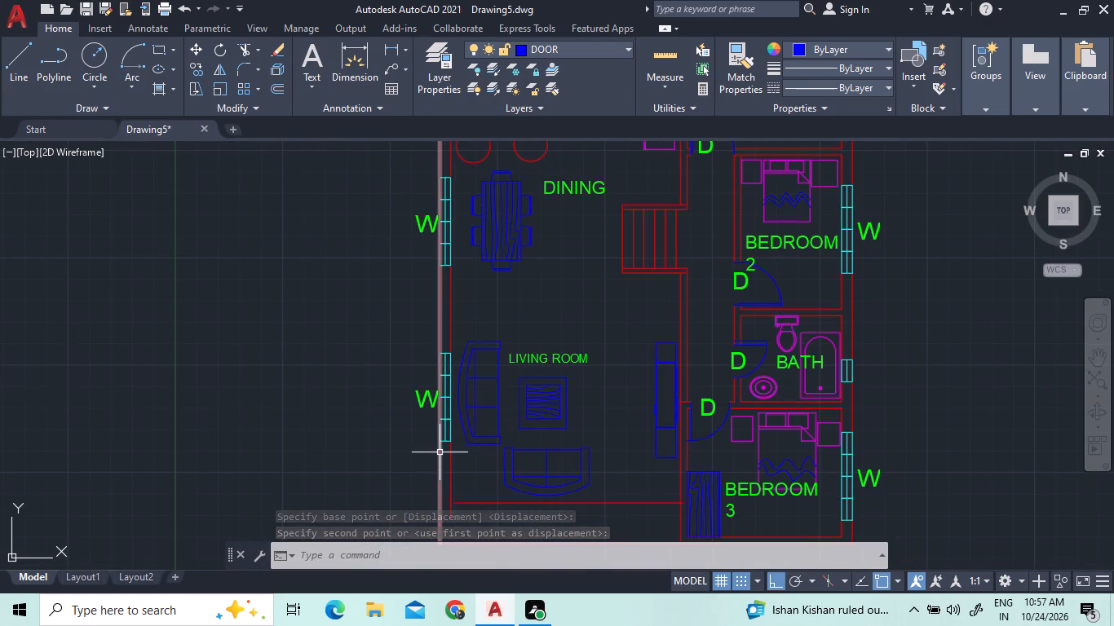
scroll(440, 452, "up", 2)
scroll(524, 415, "down", 2)
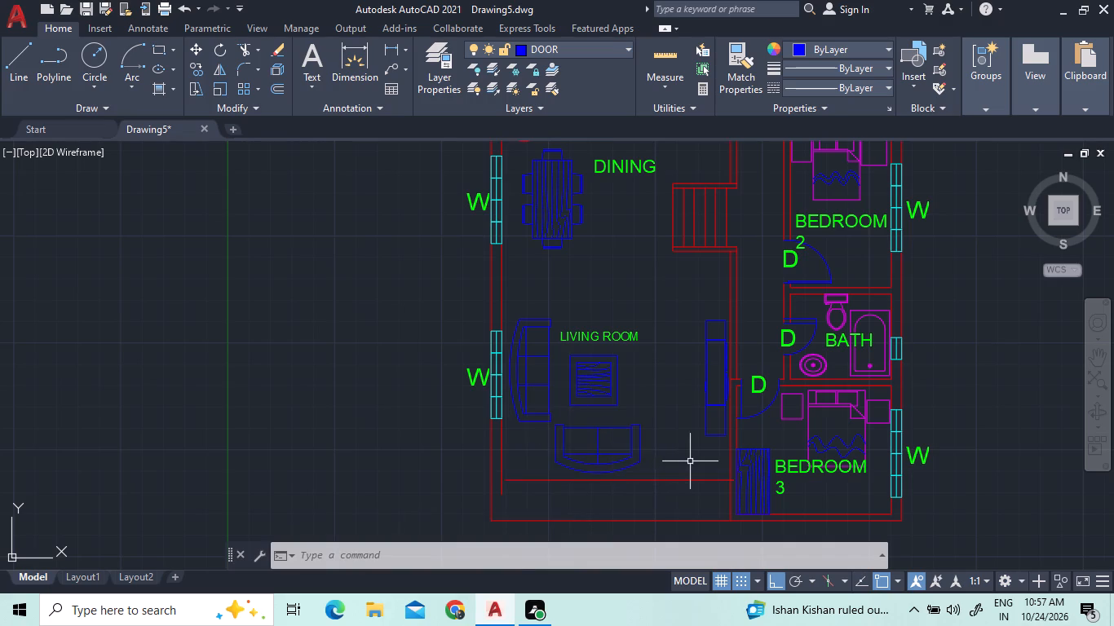
left_click(687, 467)
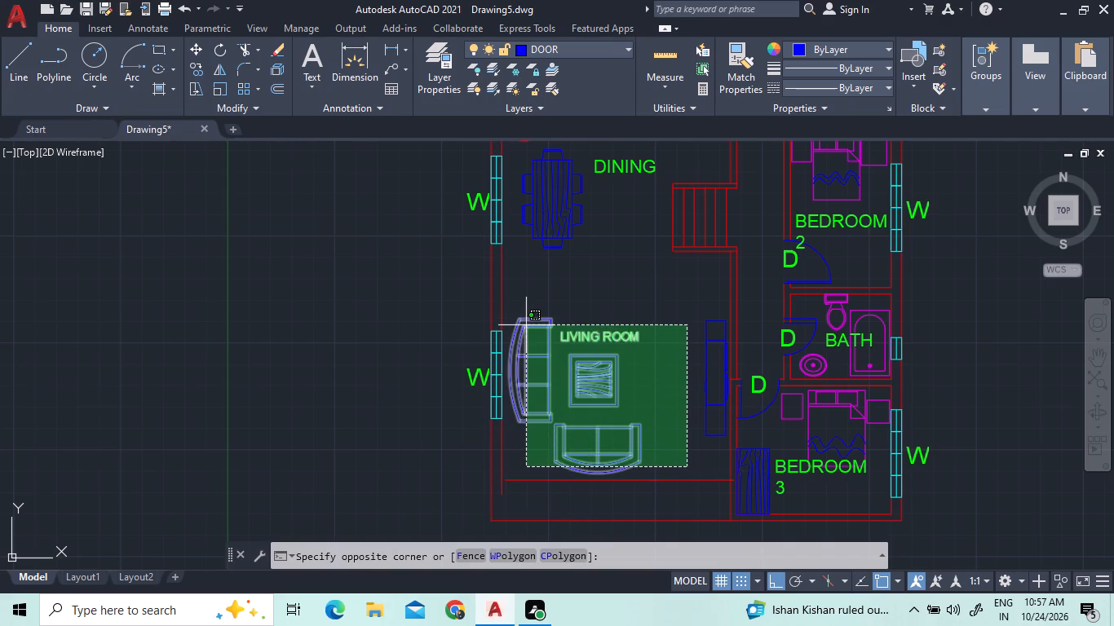
left_click(526, 325)
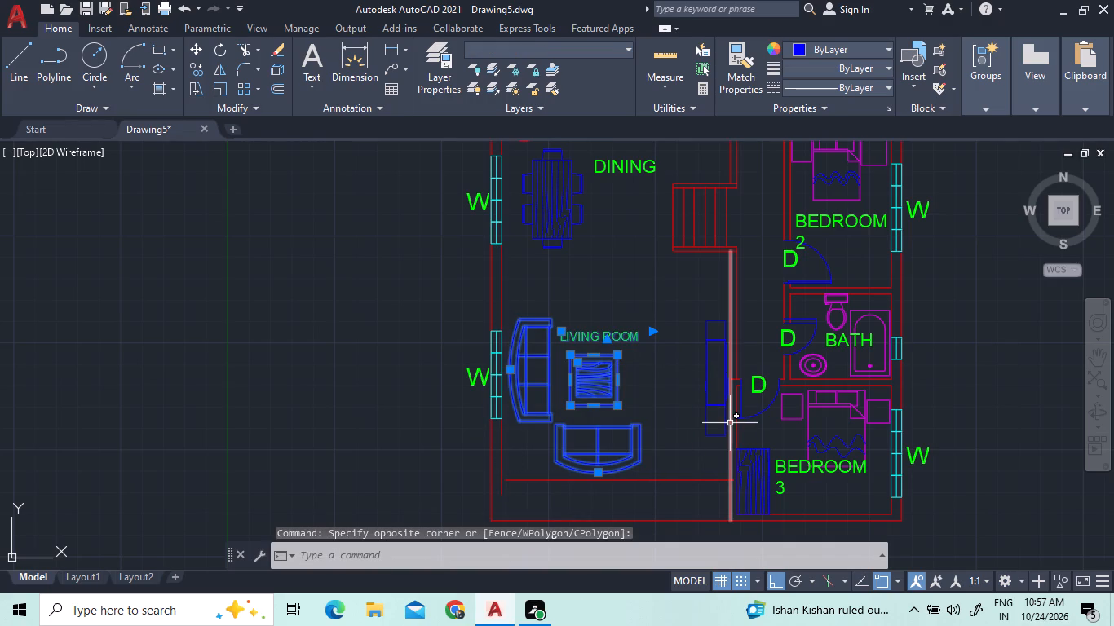
left_click(718, 422)
left_click(687, 317)
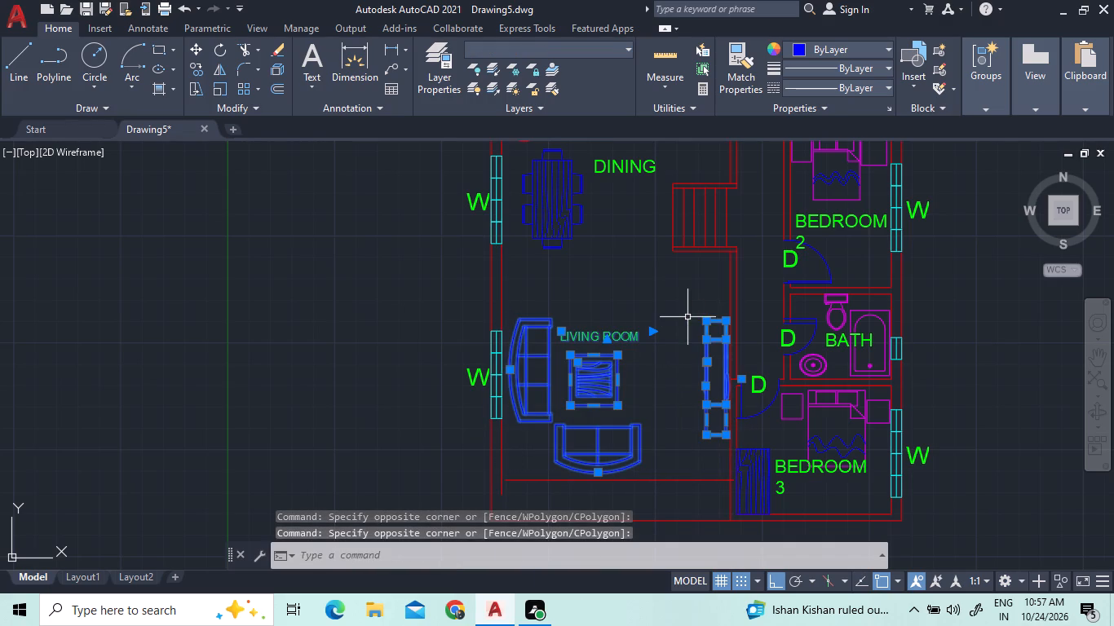
right_click(658, 301)
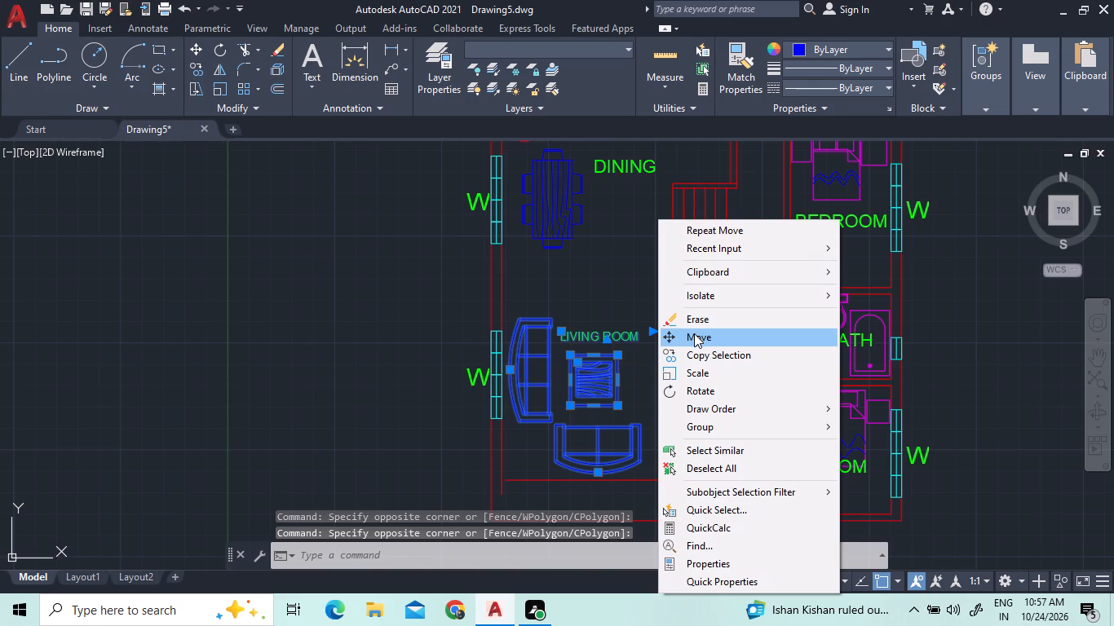
left_click(694, 333)
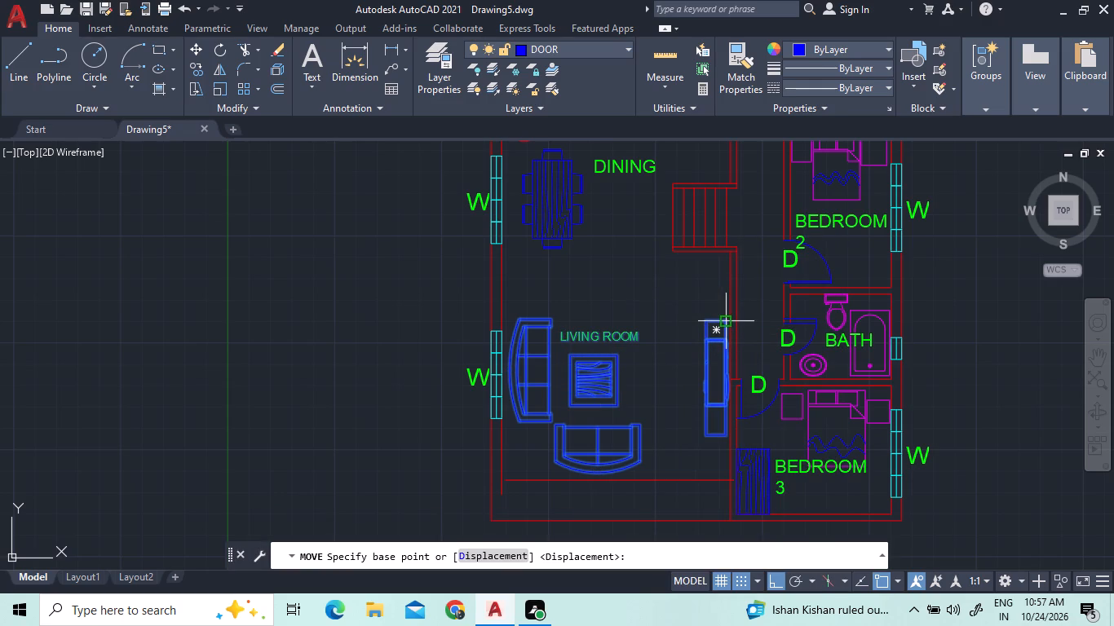
left_click(727, 320)
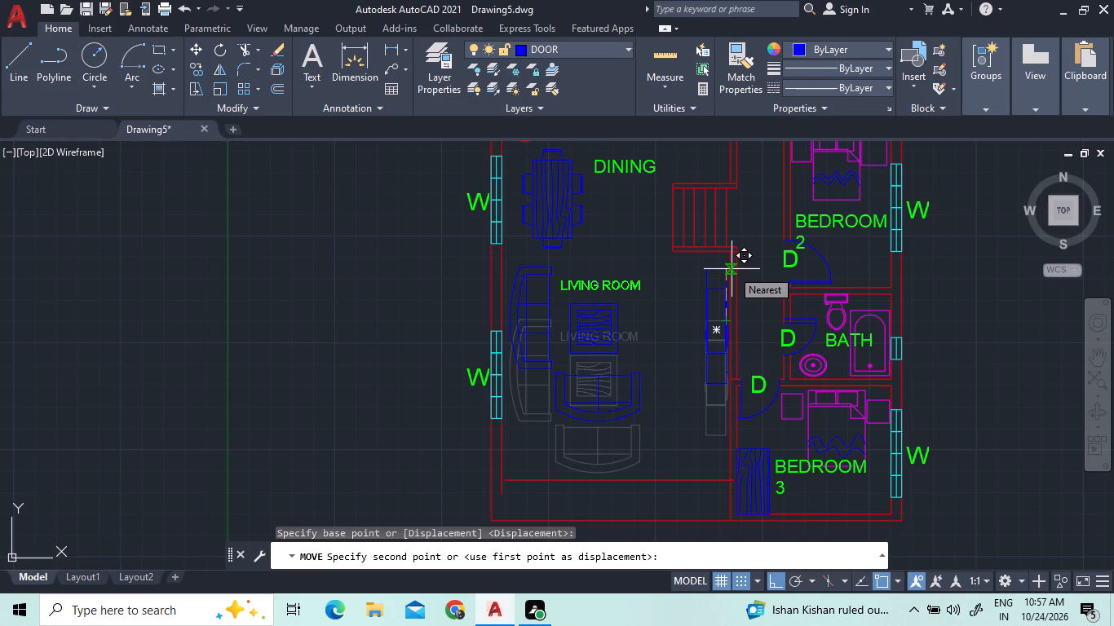
left_click(732, 264)
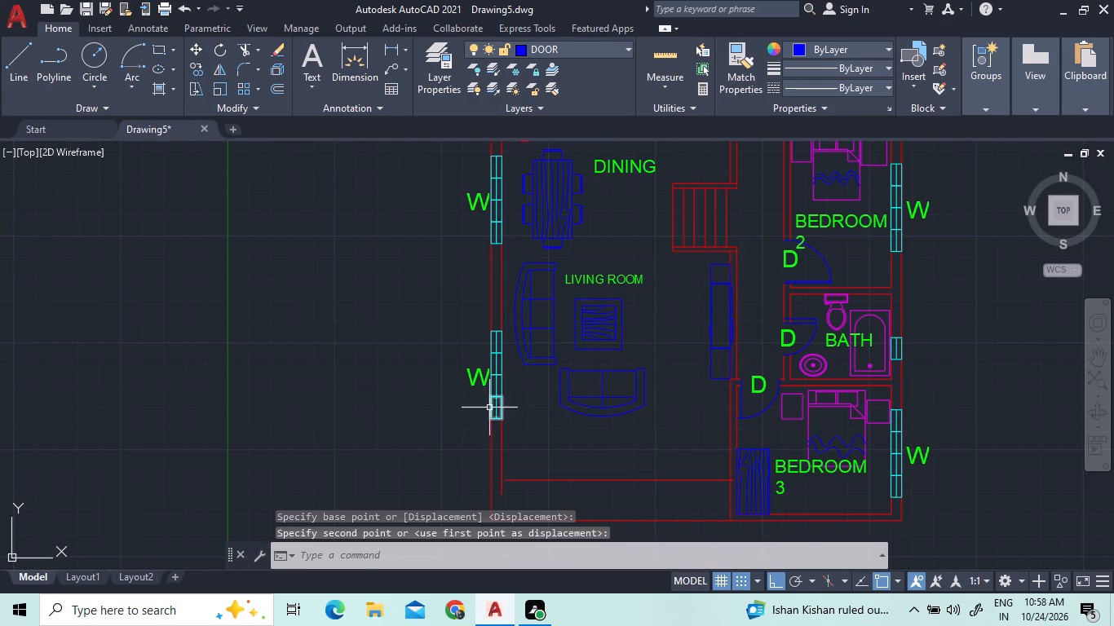
Move the living room's window and its W label upward along the outer left wall, beside the long sofa.
scroll(489, 407, "up", 2)
left_click(509, 448)
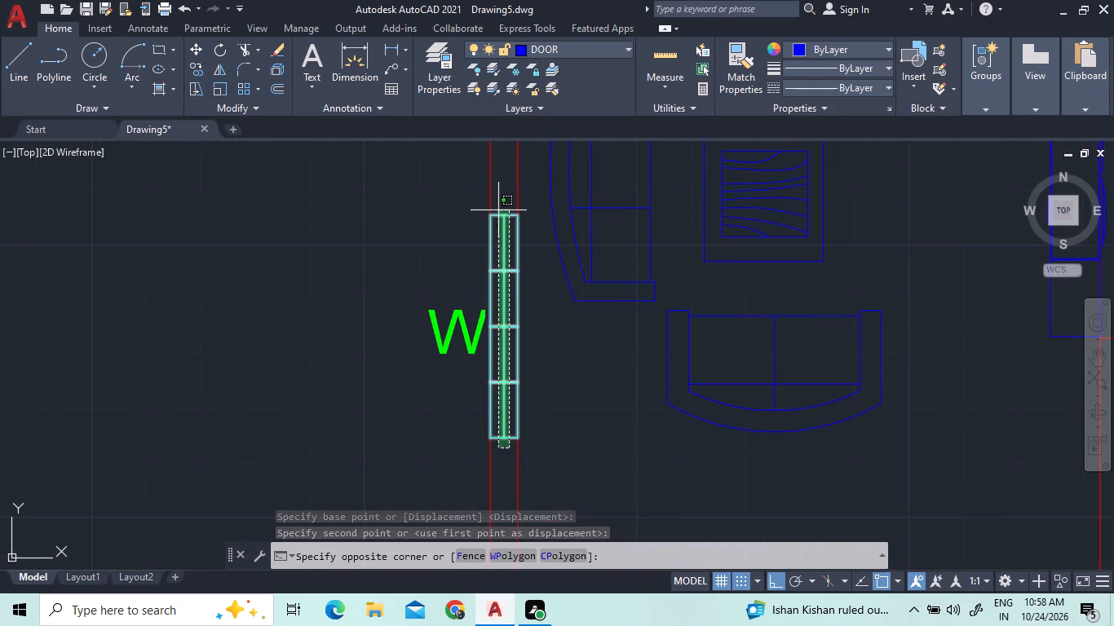
left_click(499, 208)
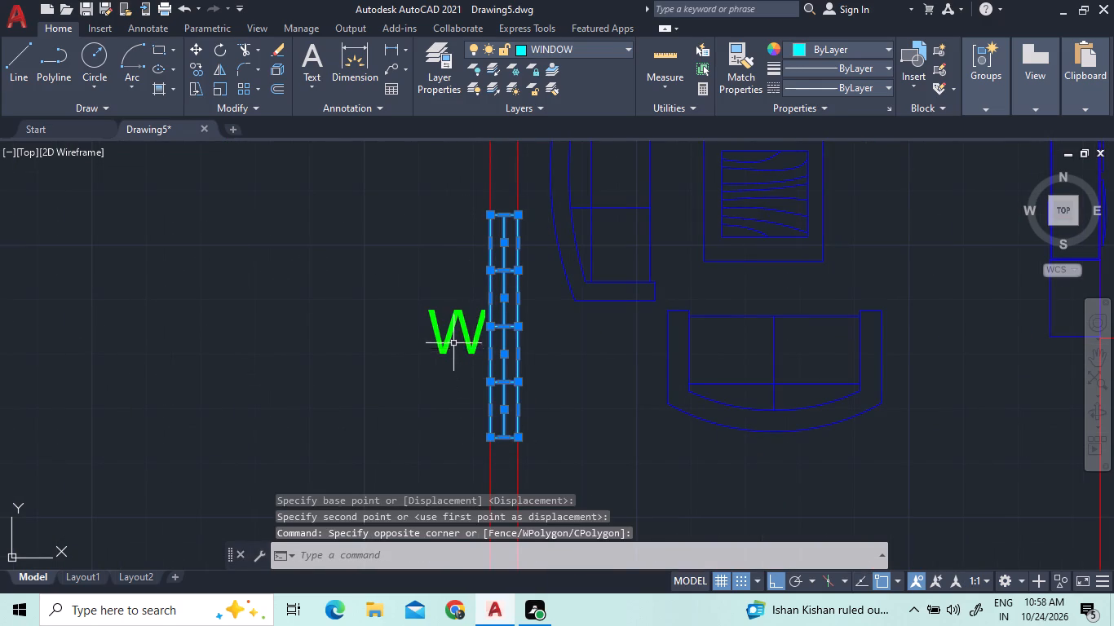
left_click(450, 340)
right_click(454, 233)
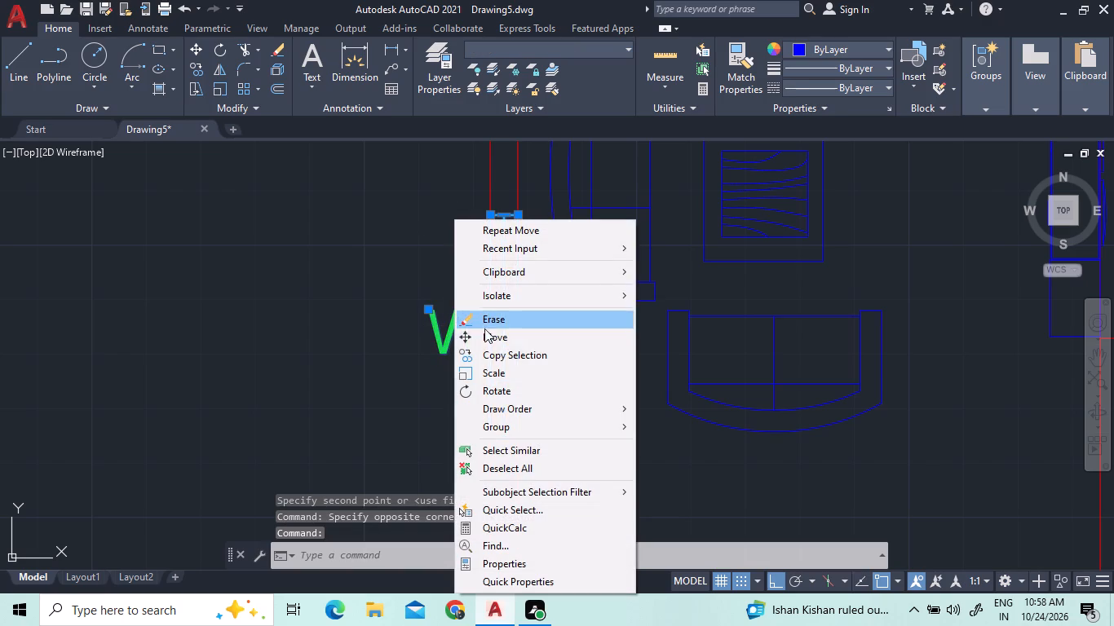
left_click(486, 342)
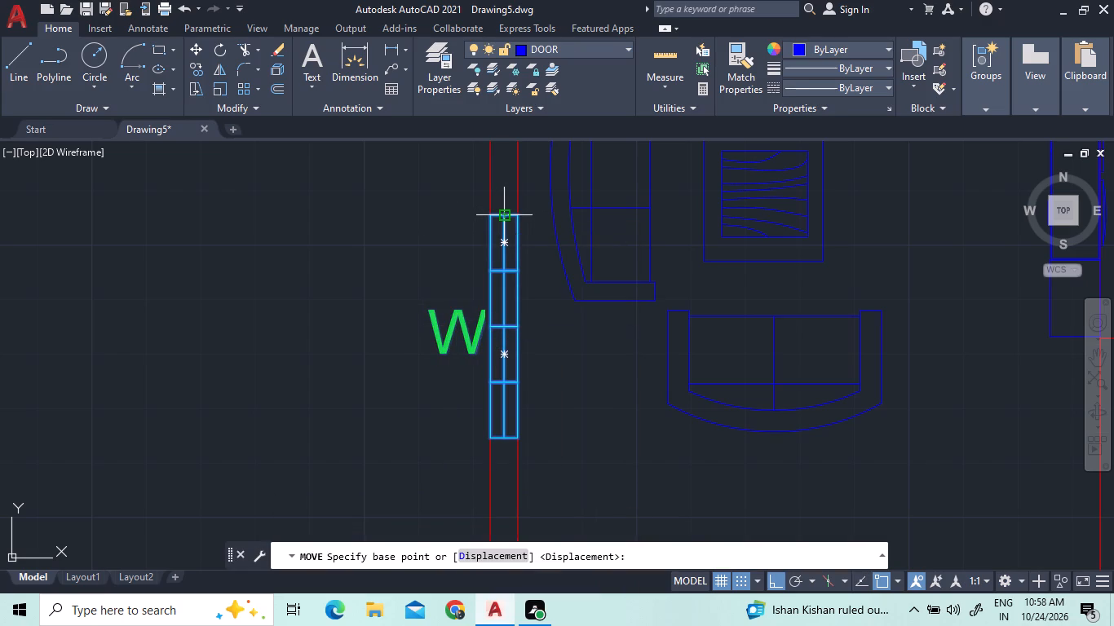
left_click(506, 213)
scroll(506, 213, "down", 4)
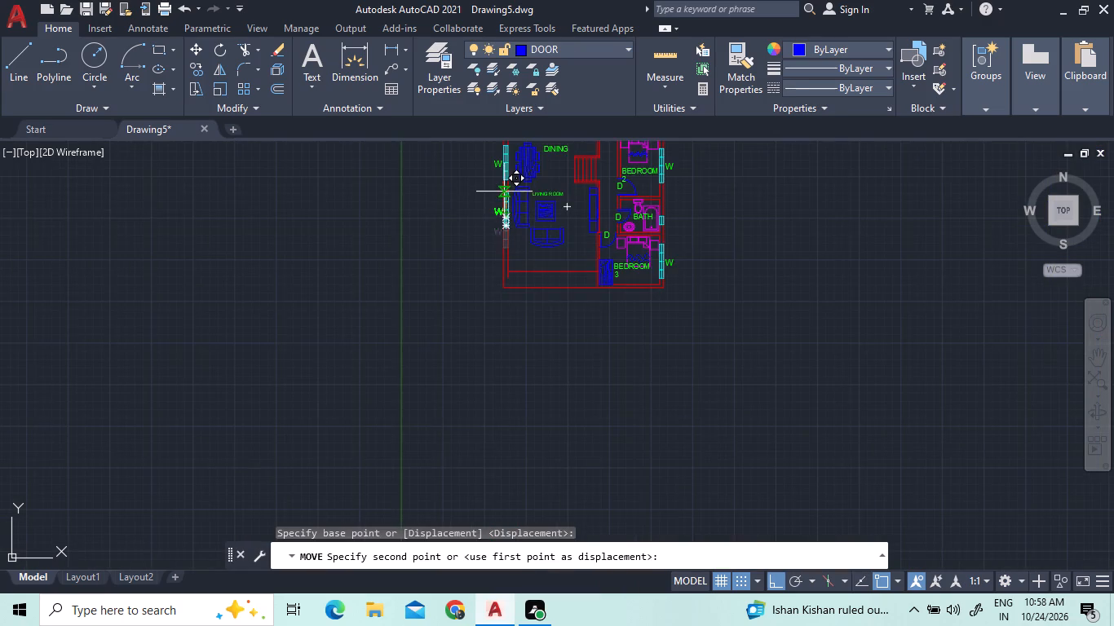
scroll(504, 191, "up", 3)
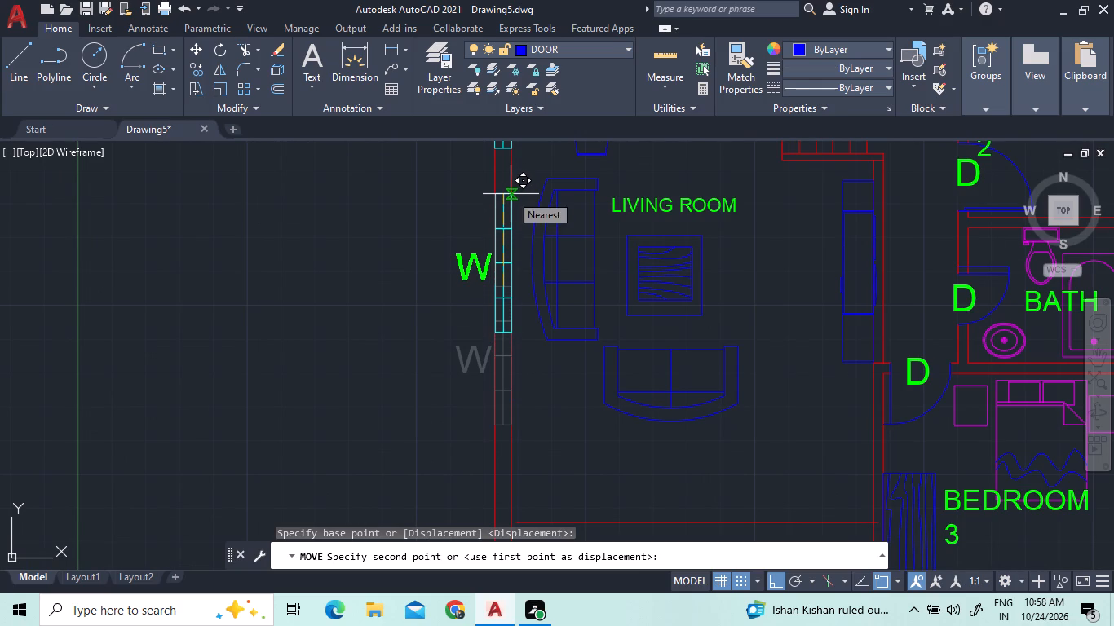
left_click(511, 194)
Move the living room window sideways so its lower outer corner snaps onto the left wall's outer line.
scroll(519, 246, "up", 1)
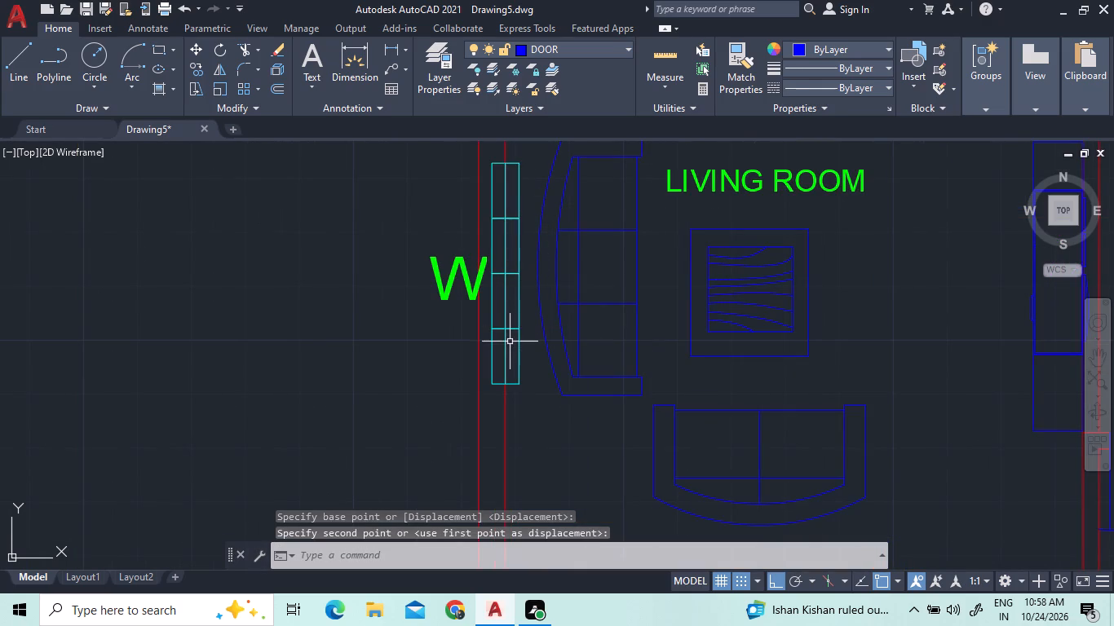
left_click(515, 340)
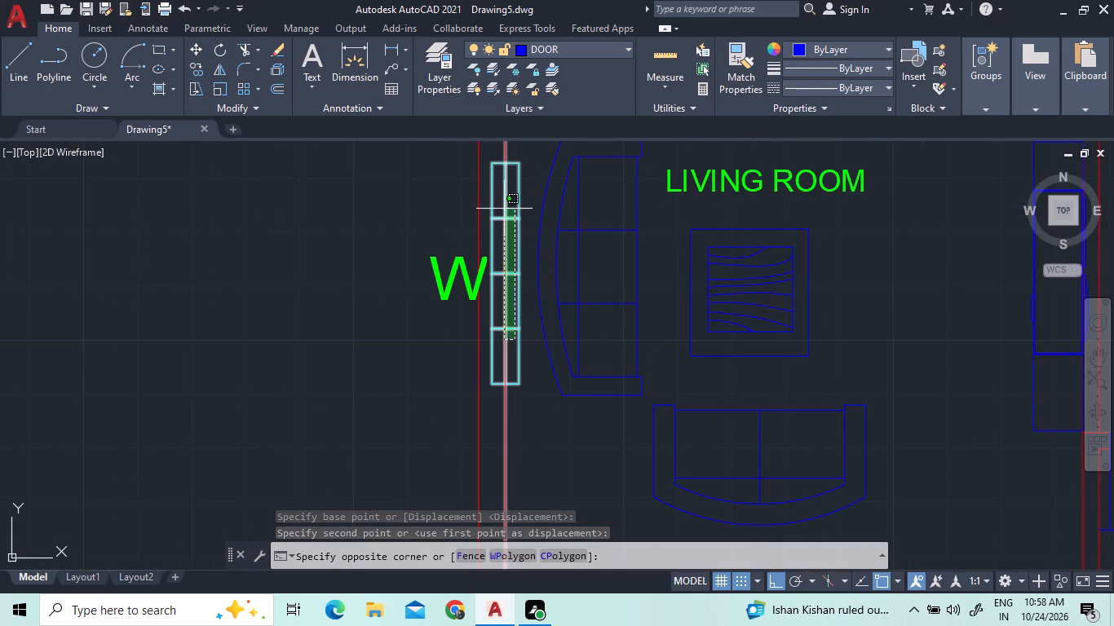
left_click(510, 208)
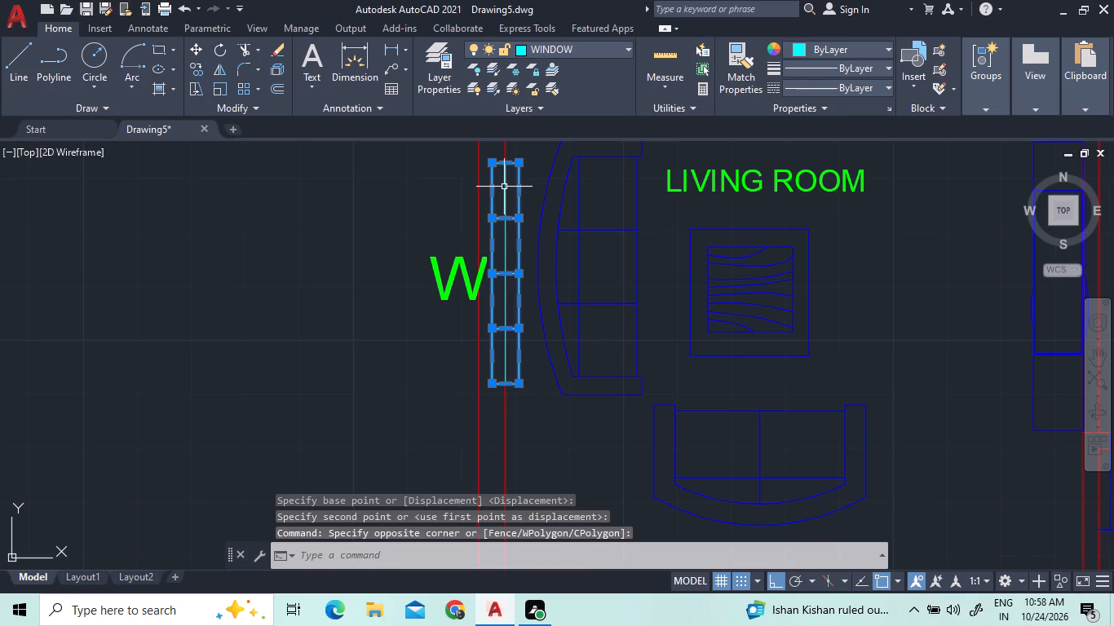
left_click(504, 187)
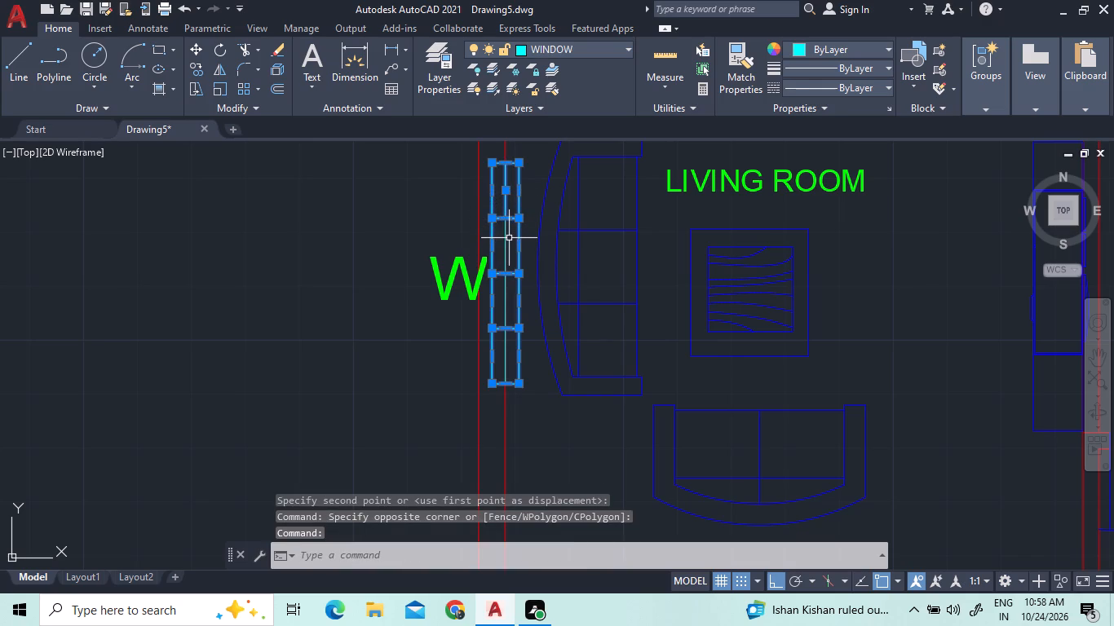
left_click(505, 238)
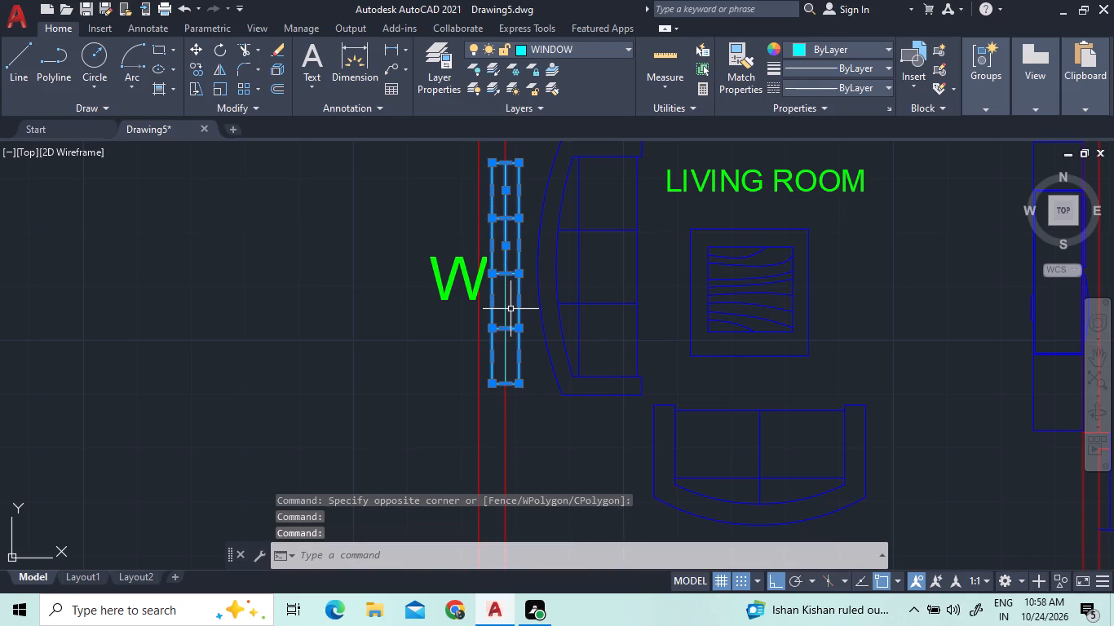
left_click(505, 303)
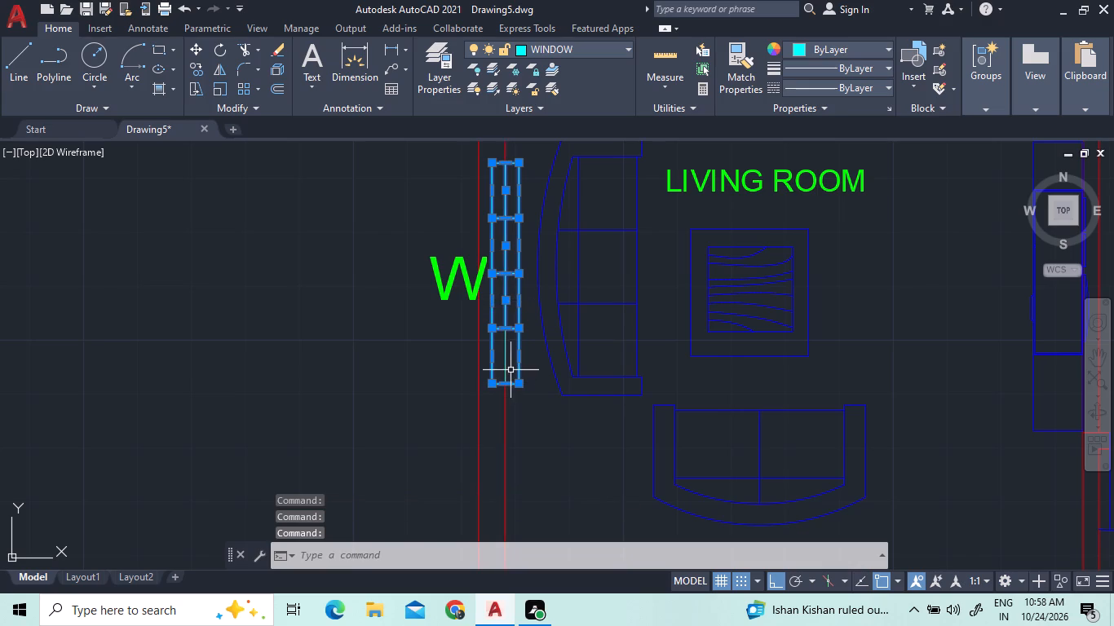
left_click(506, 355)
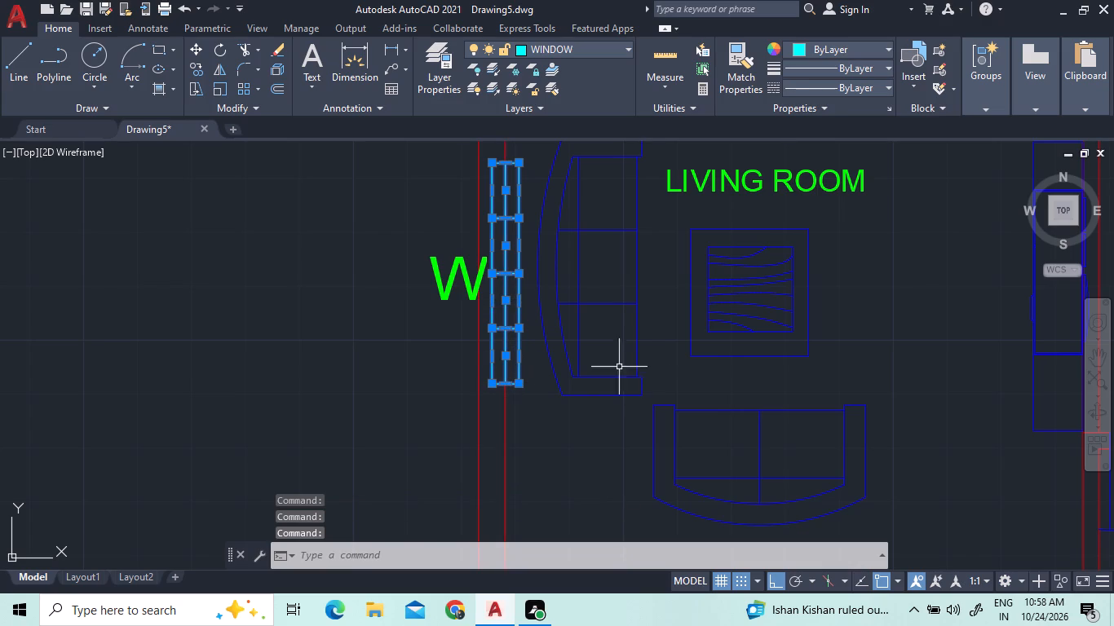
right_click(545, 399)
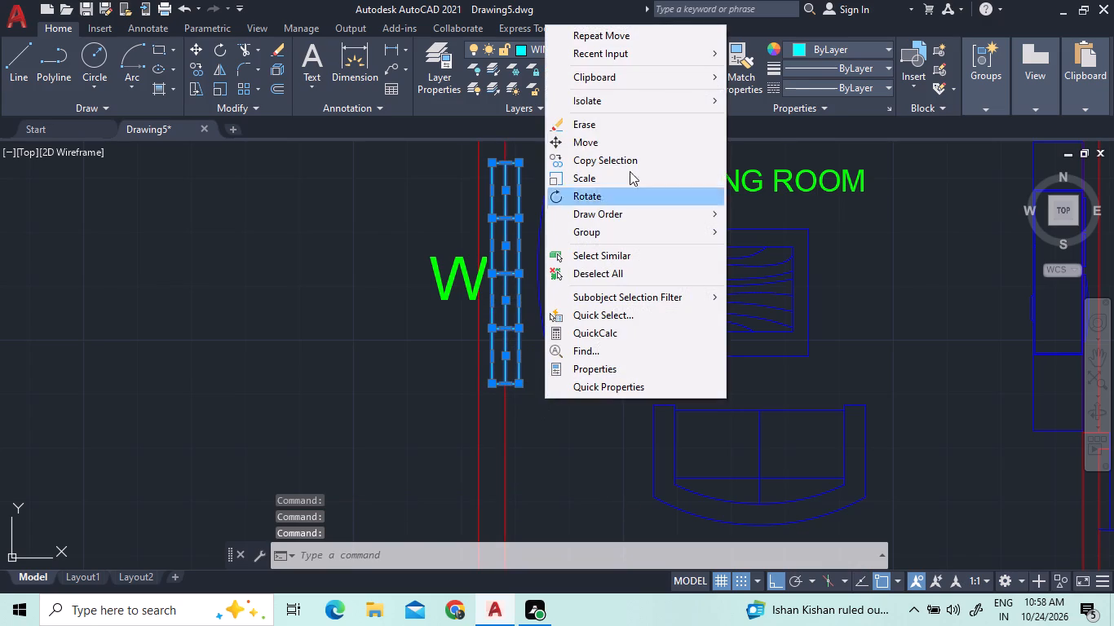
left_click(606, 139)
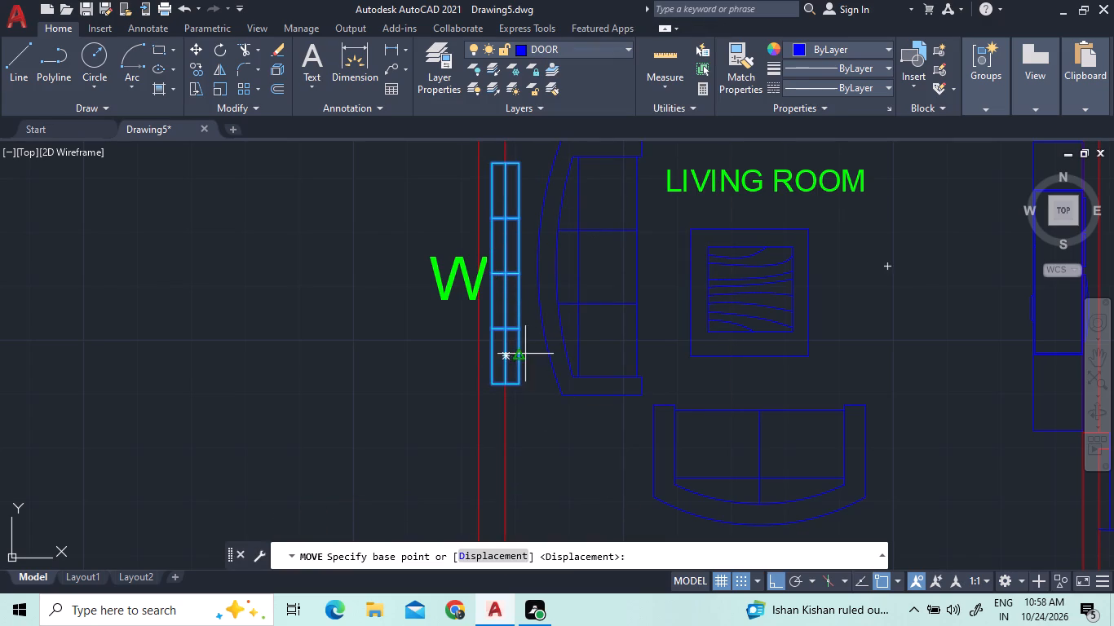
scroll(486, 397, "up", 3)
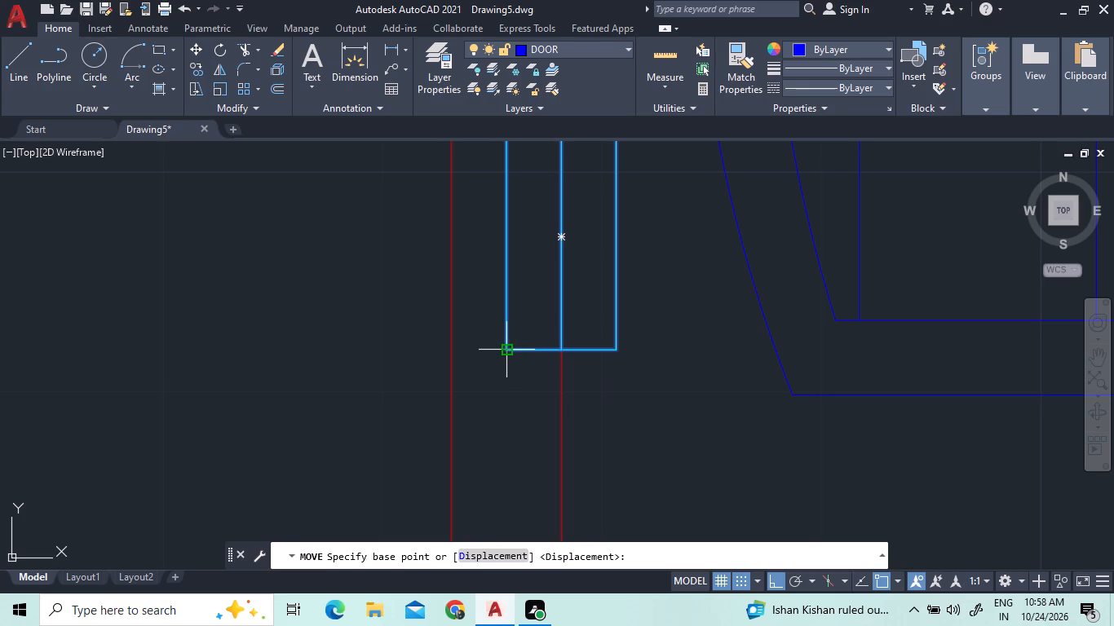
left_click(507, 350)
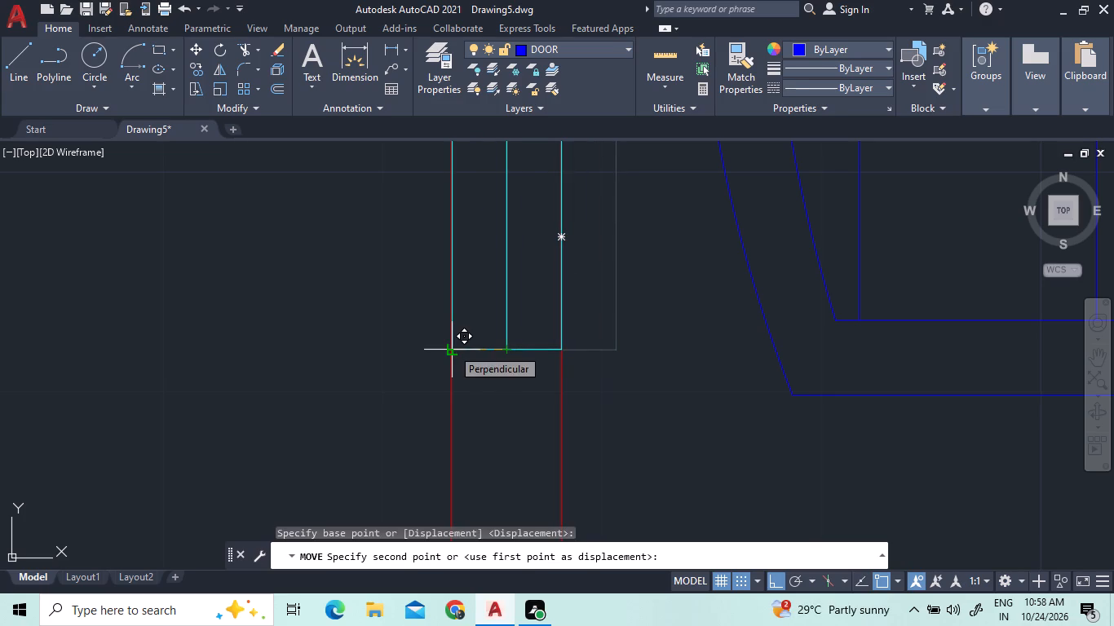
left_click(452, 348)
Move the living room window's W label slightly outward, about 0.1, so it clears the window.
scroll(555, 423, "down", 4)
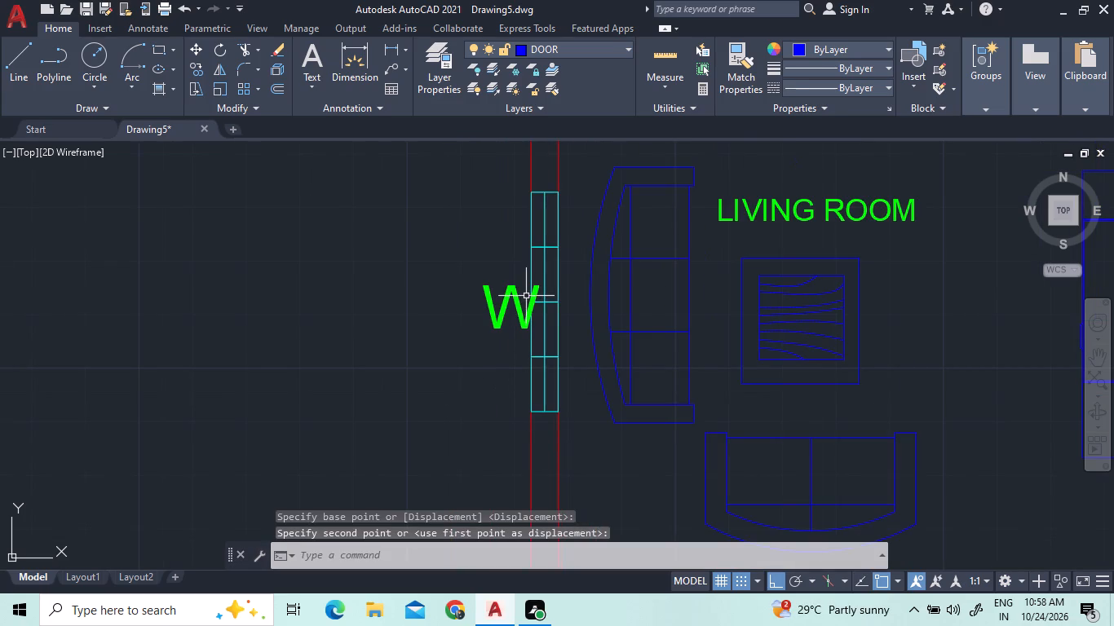
left_click(510, 298)
right_click(474, 297)
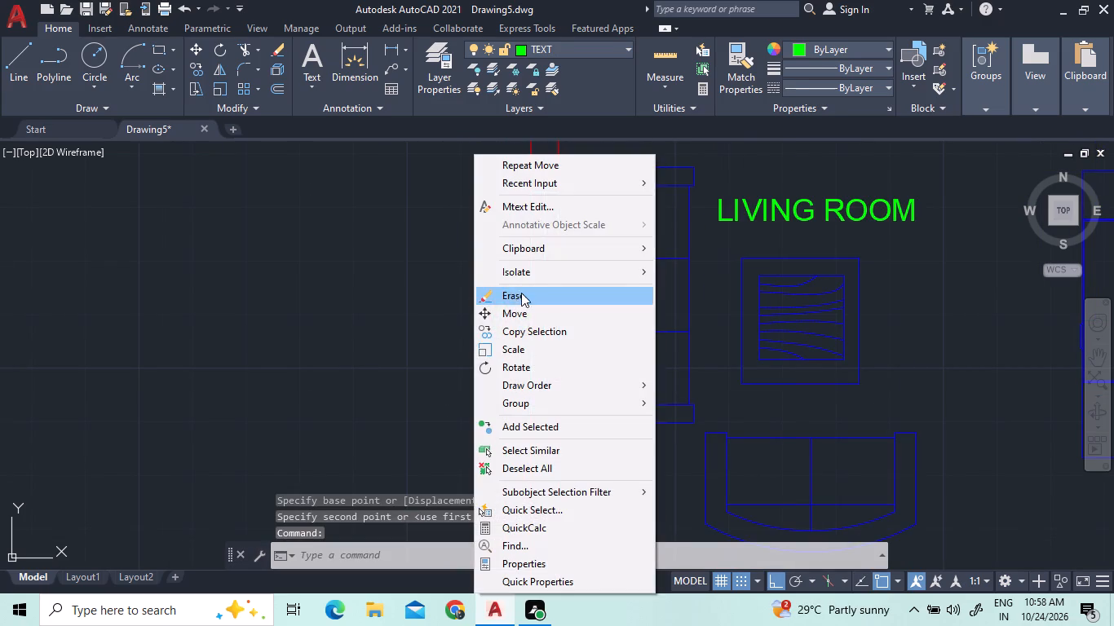
double_click(528, 314)
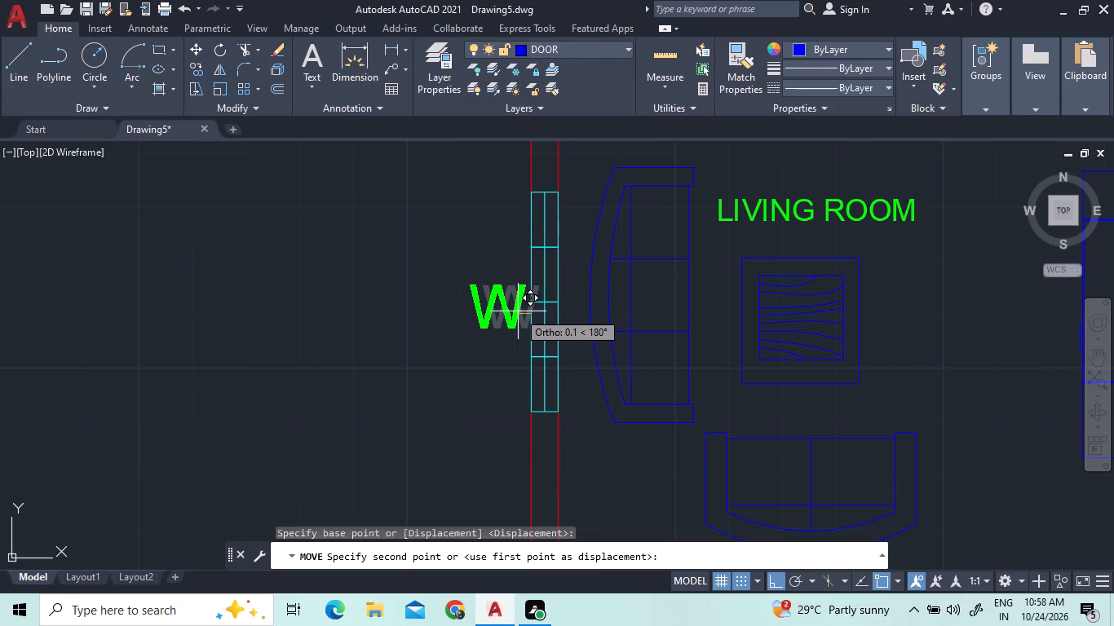
left_click(518, 311)
Move the living room's lower horizontal wall line up to just below the two-seat sofa, snapping its end to the left wall's inner line.
scroll(409, 292, "down", 3)
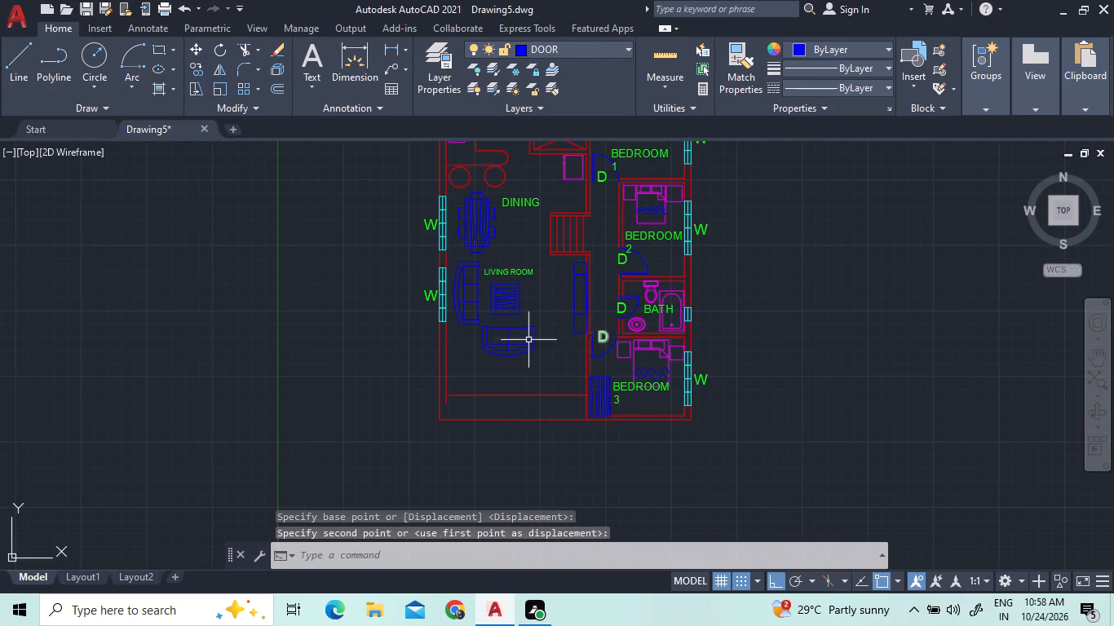
scroll(512, 365, "up", 3)
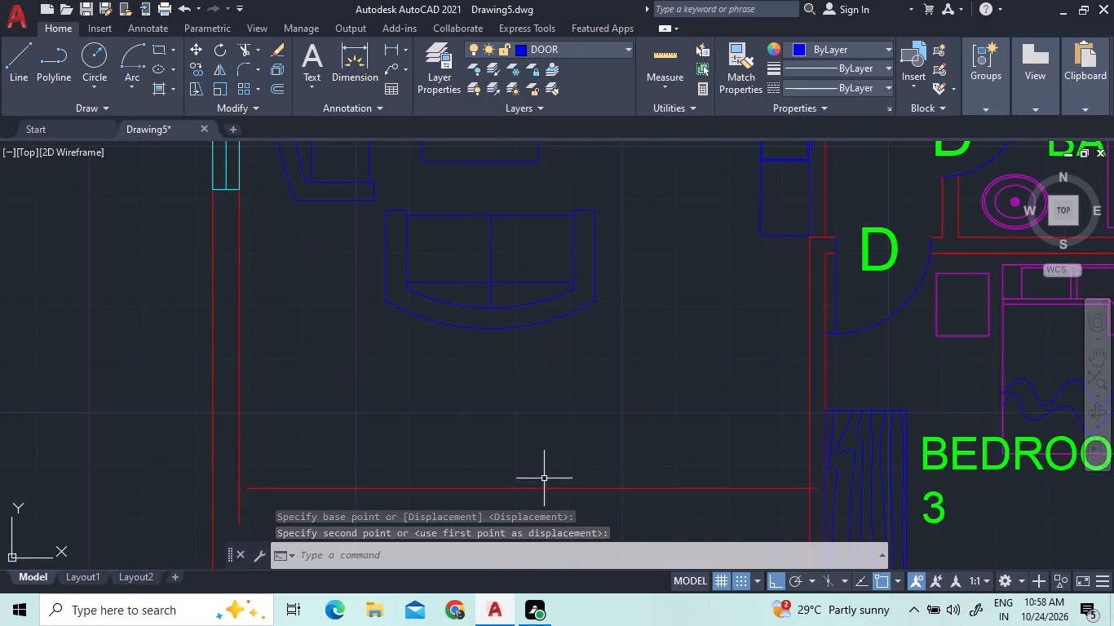
left_click(549, 496)
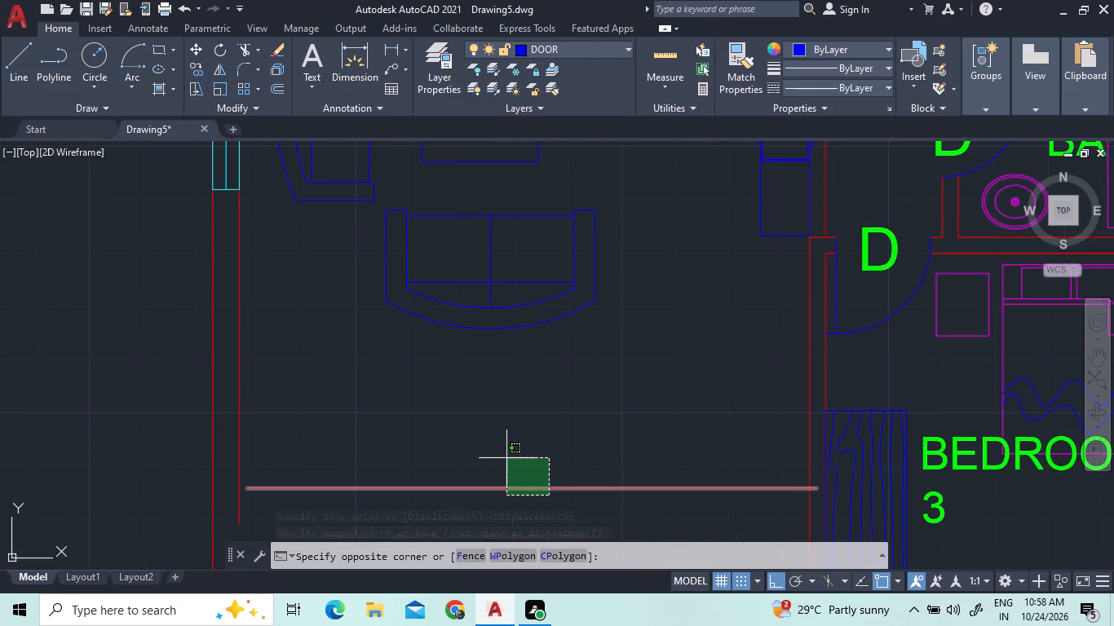
left_click(504, 460)
right_click(482, 423)
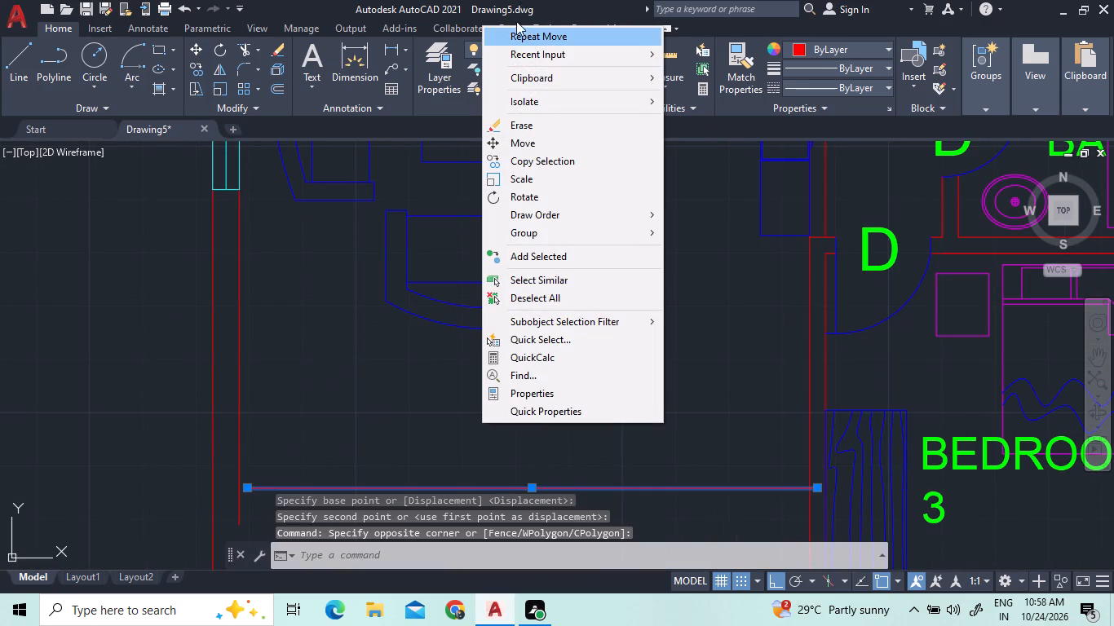
left_click(518, 143)
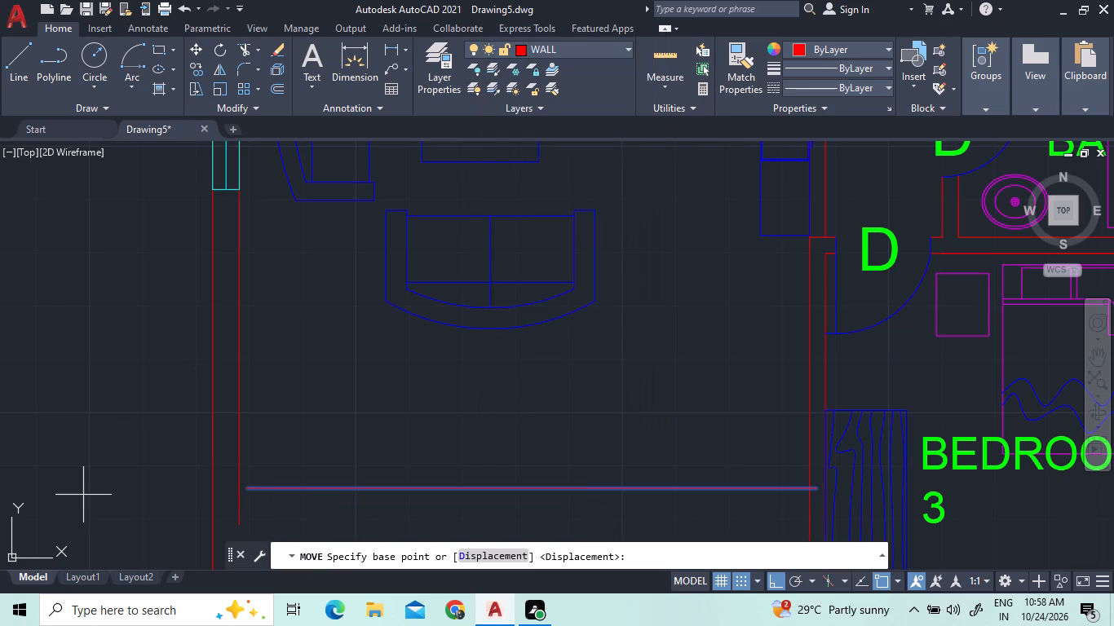
scroll(246, 518, "up", 2)
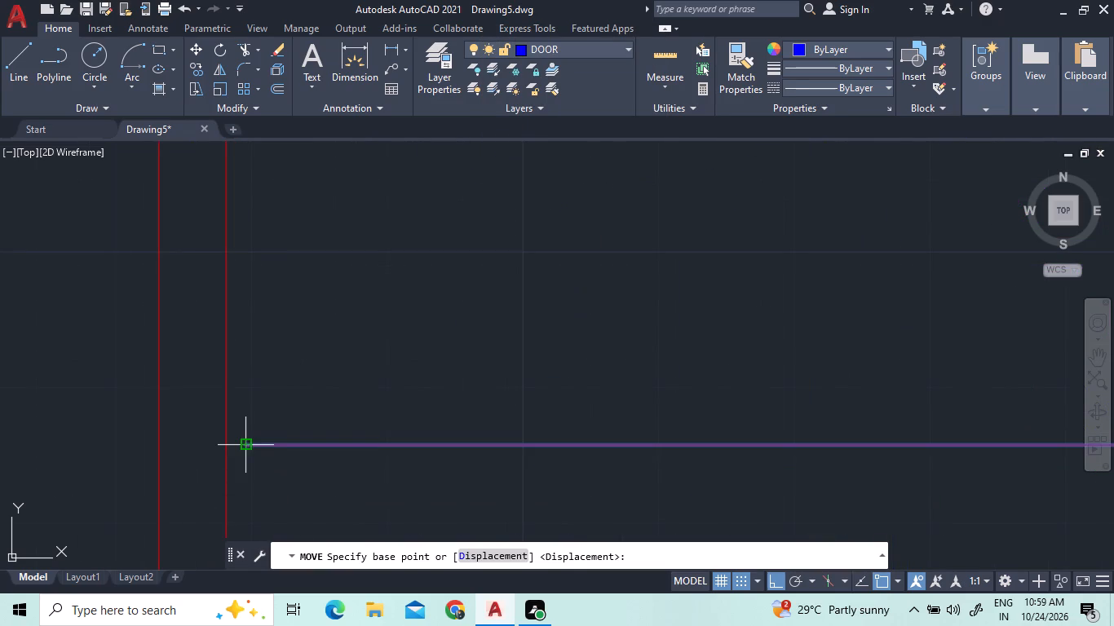
left_click(241, 447)
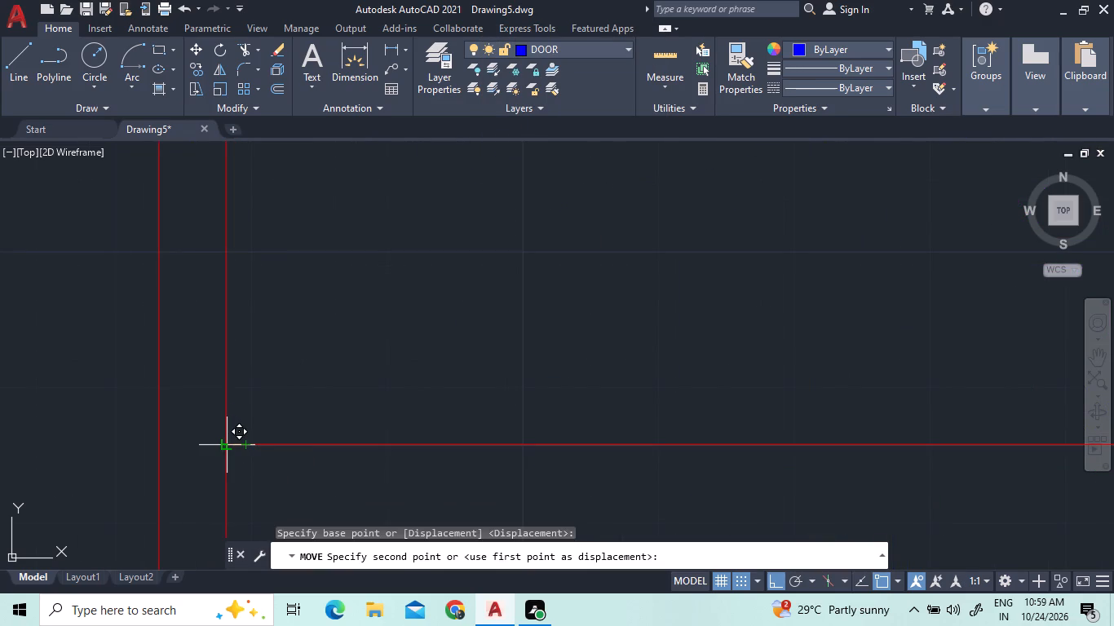
scroll(193, 360, "down", 4)
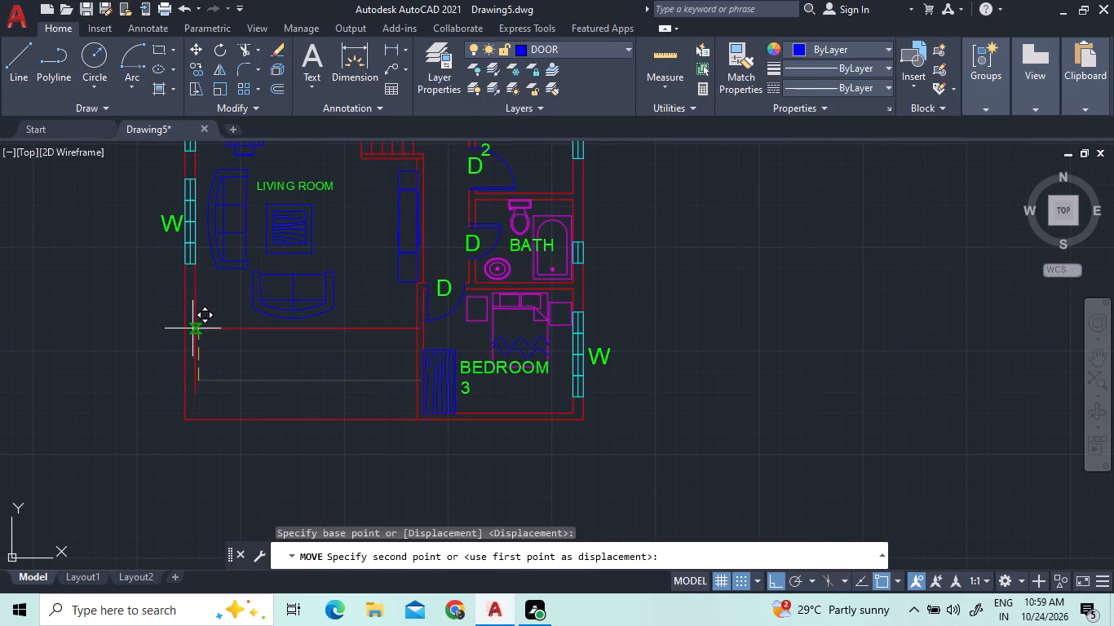
scroll(192, 327, "up", 4)
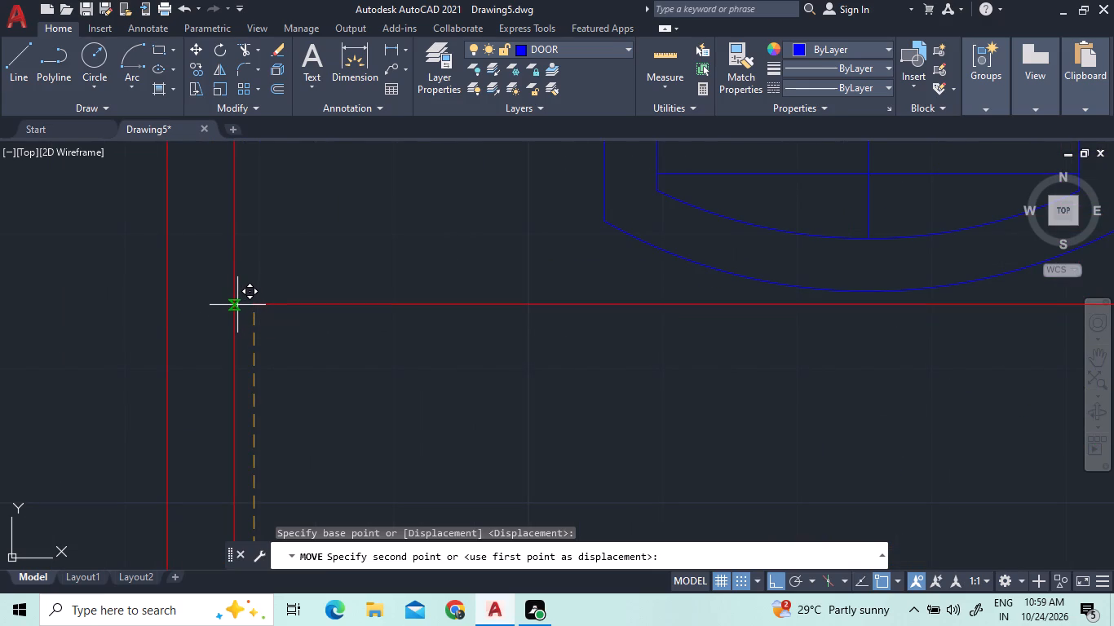
left_click(233, 306)
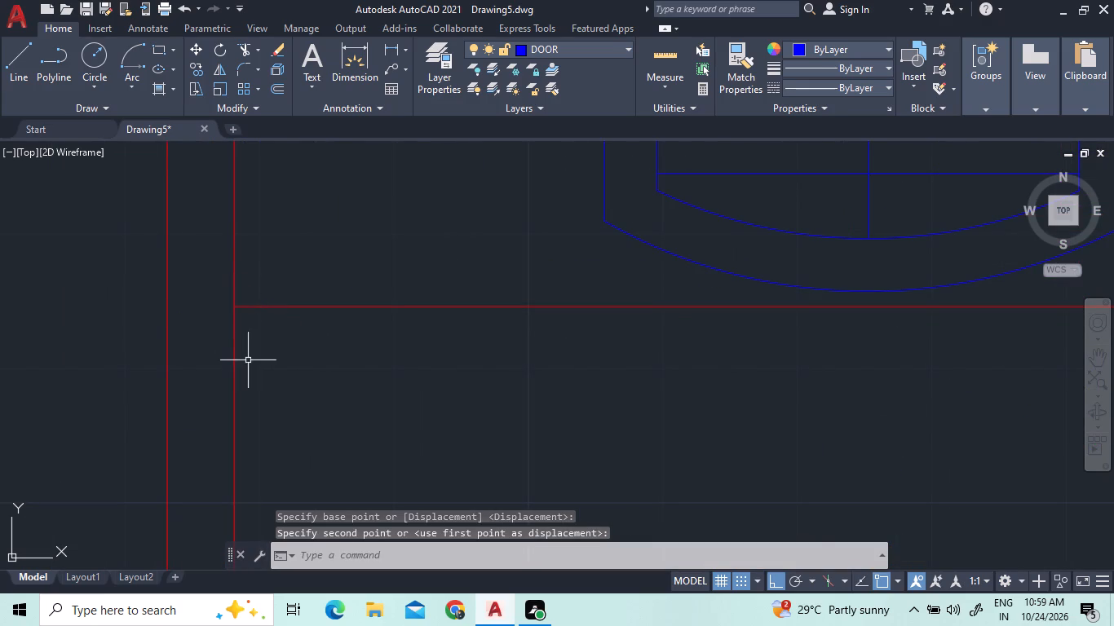
Offset the living room's lower wall line 0.25 downward to form the wall's second face.
scroll(249, 360, "down", 3)
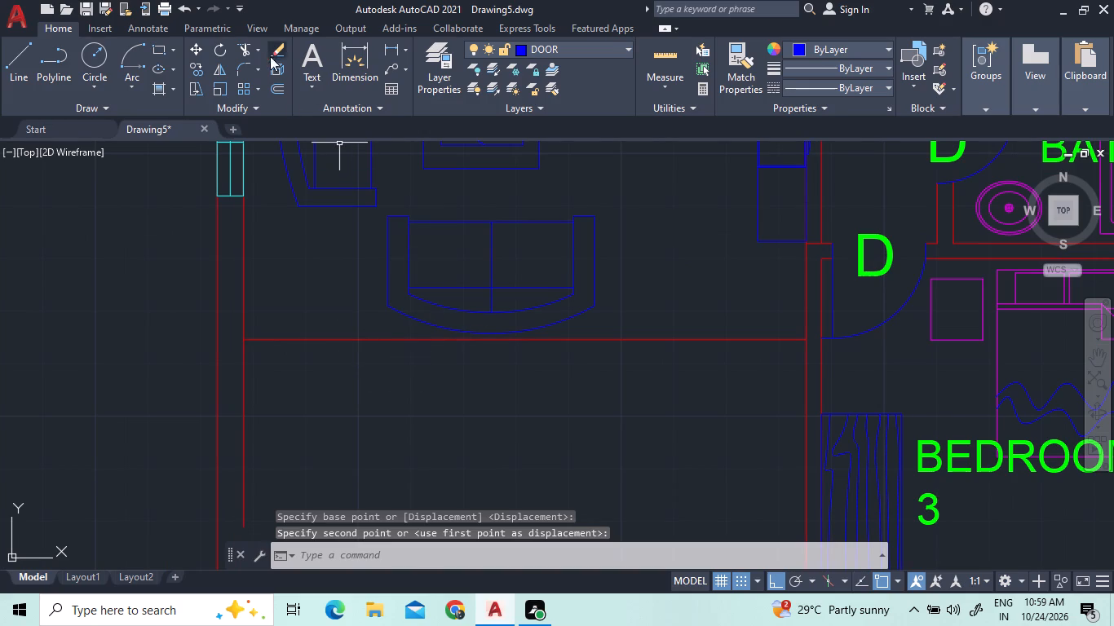
left_click(273, 94)
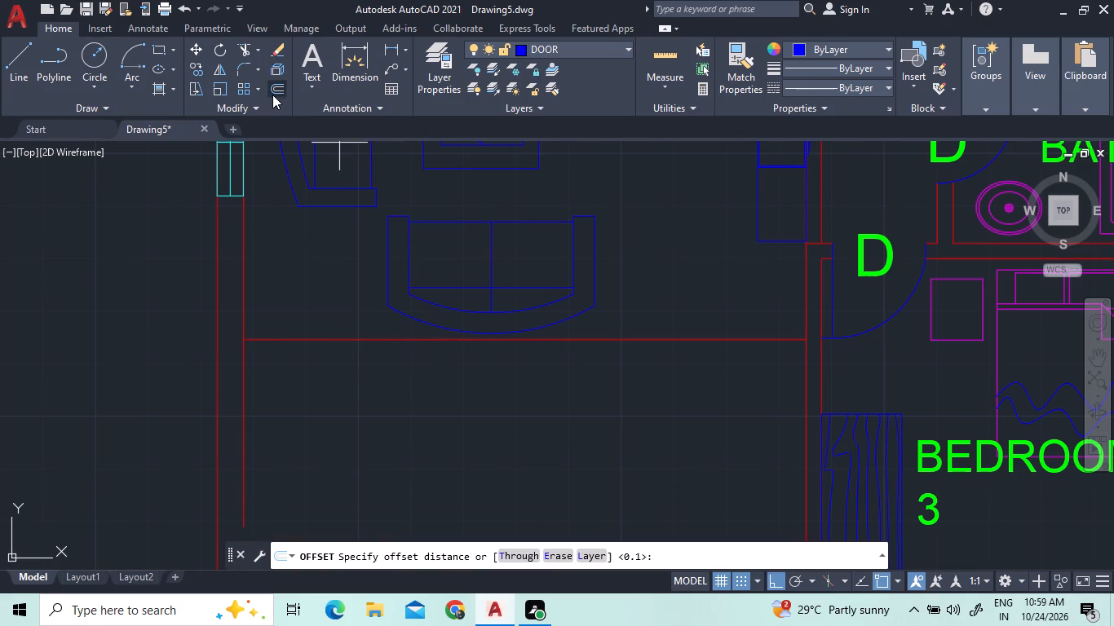
type("0.1")
key("BackSpace")
type("25")
key("Return")
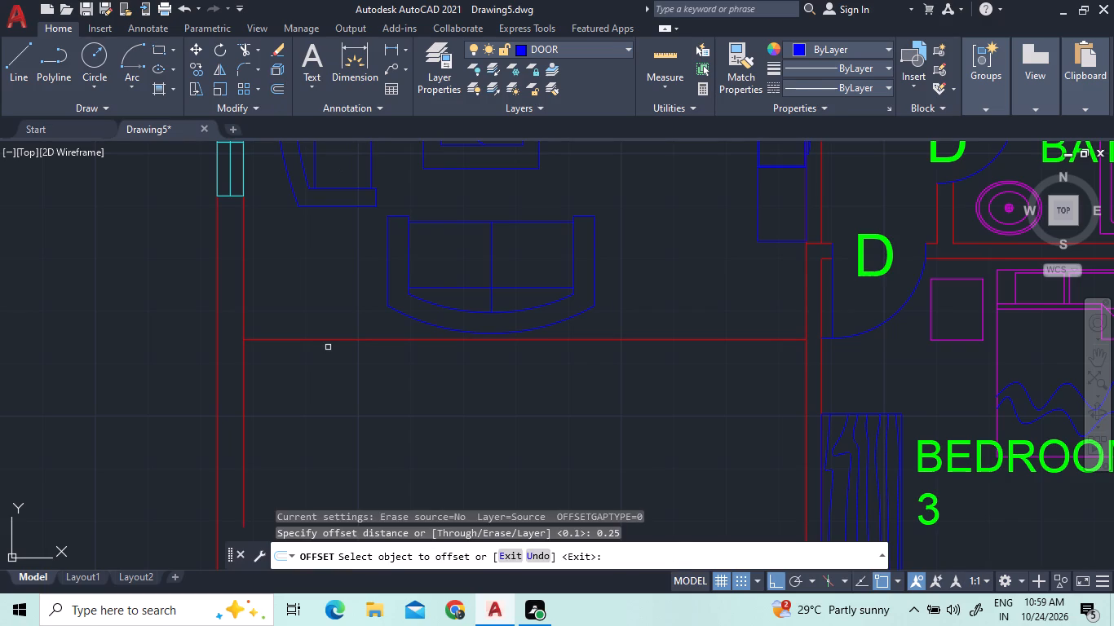
left_click(332, 341)
left_click(338, 400)
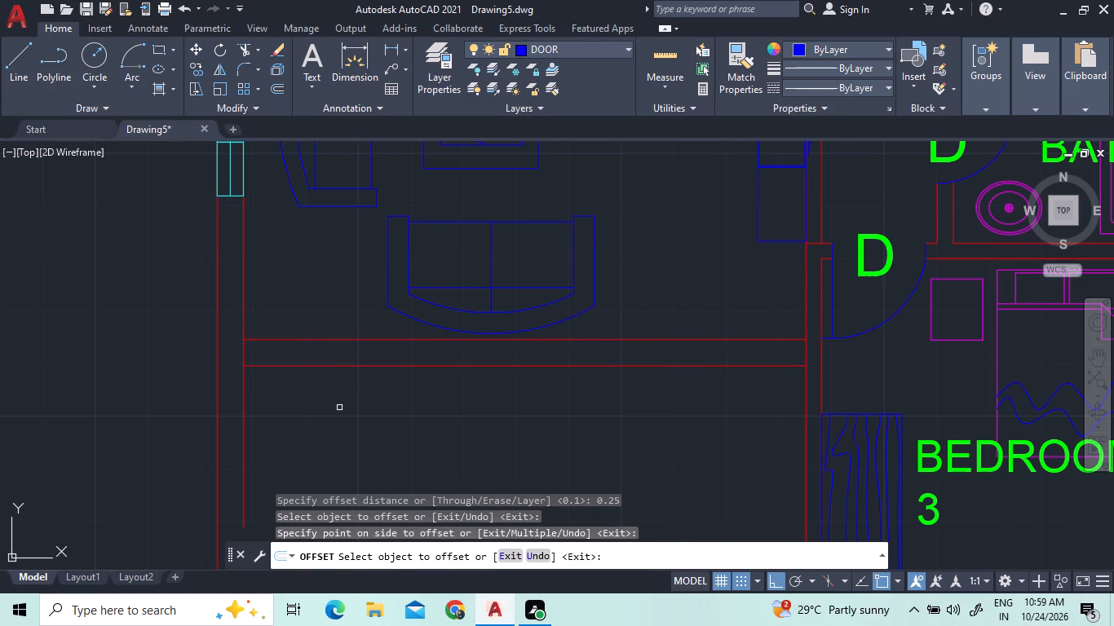
Trim the vertical inner wall lines between the two lower wall lines at both ends of the new wall.
left_click(246, 50)
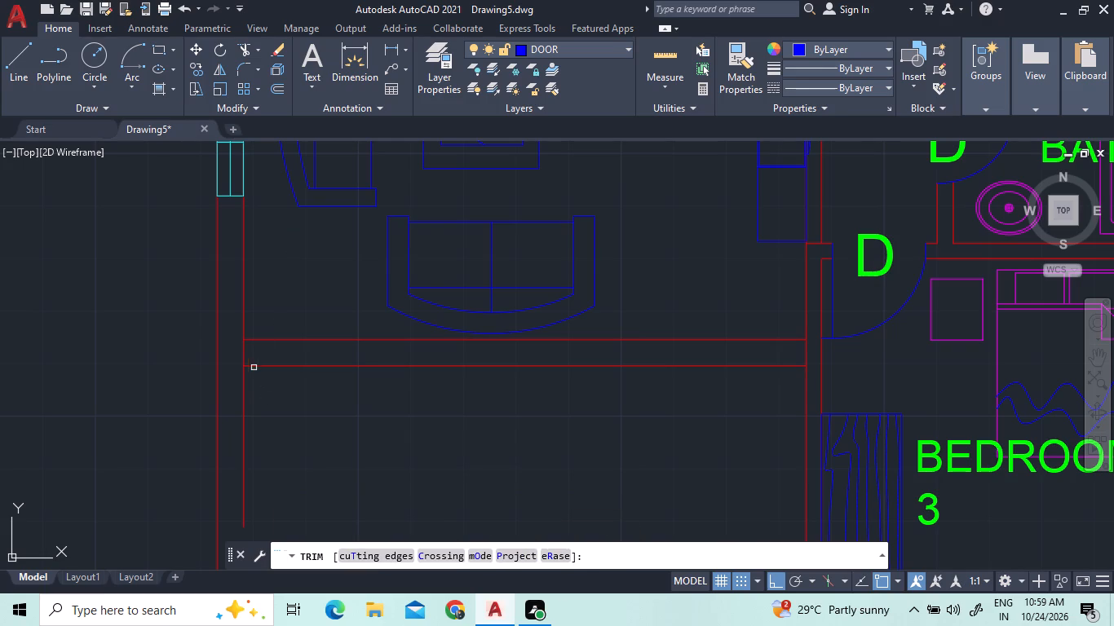
left_click(245, 352)
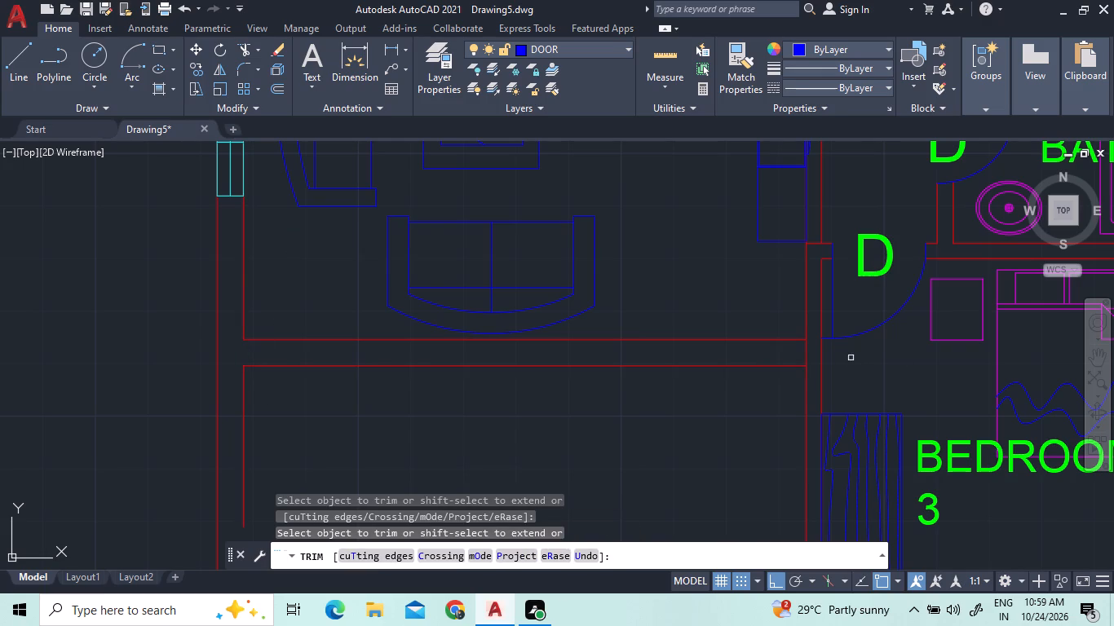
left_click(801, 352)
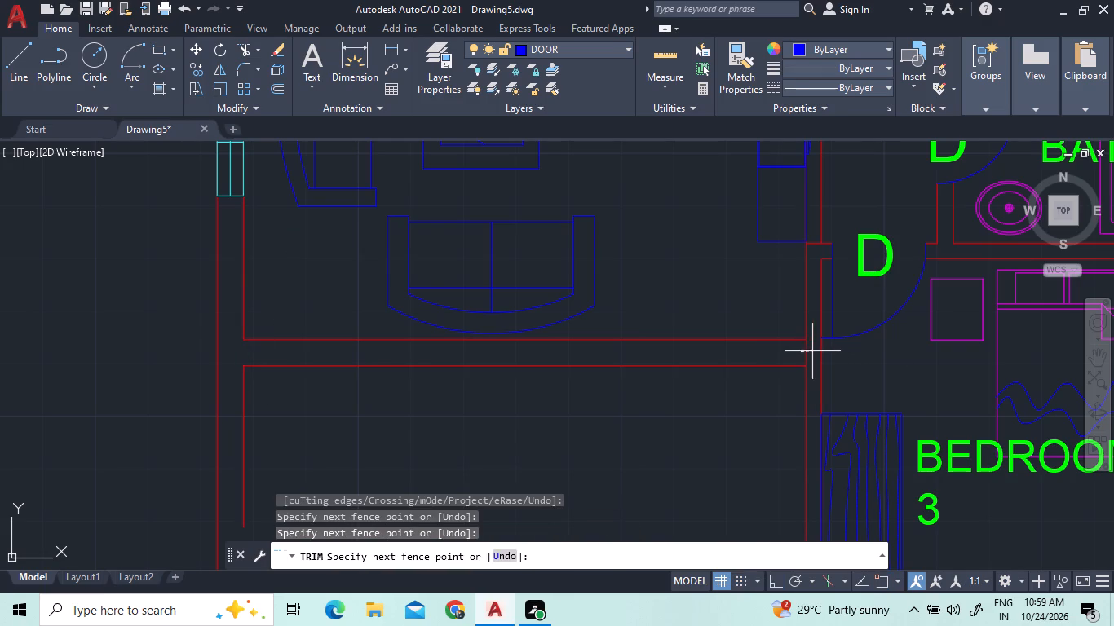
left_click(816, 350)
right_click(767, 295)
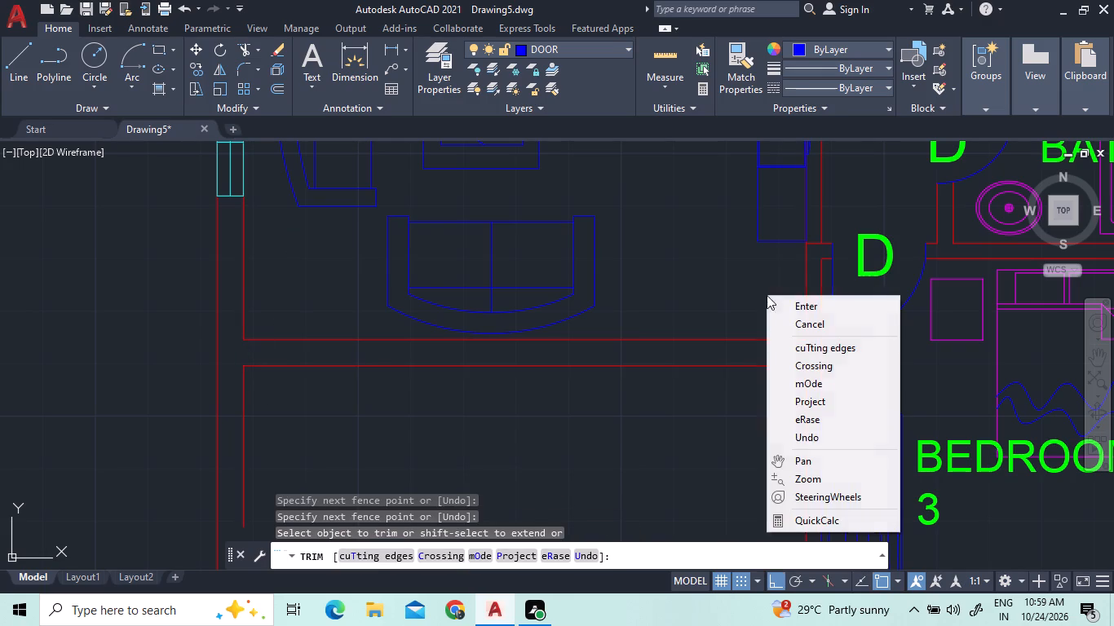
left_click(782, 305)
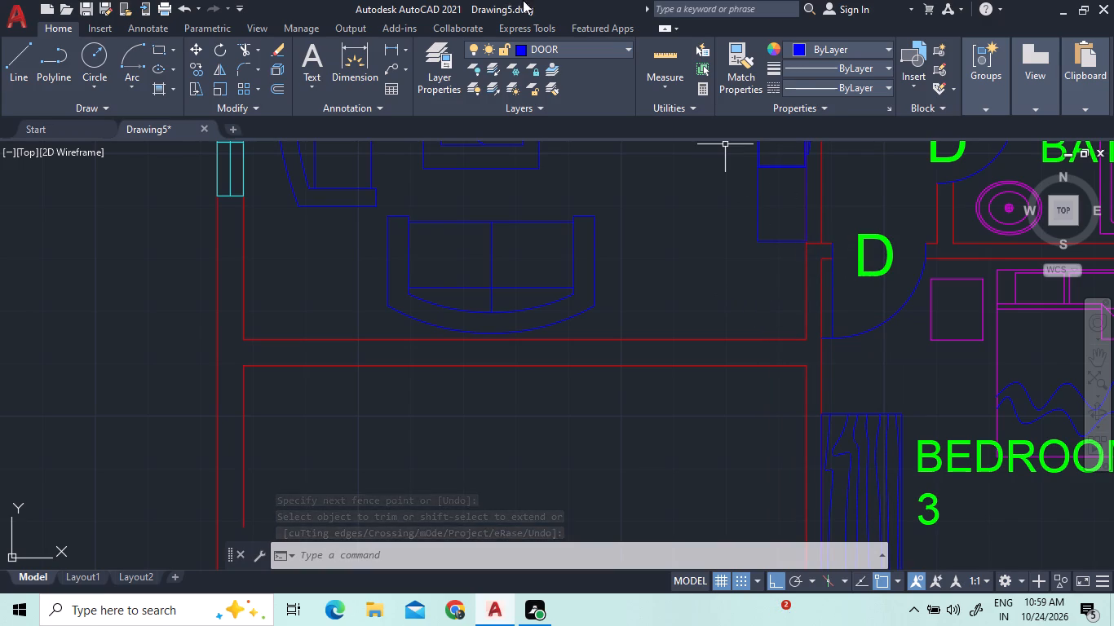
Draw a short vertical line across the new lower wall's thickness at its Bedroom 3 end, joining the two wall corners.
left_click(14, 80)
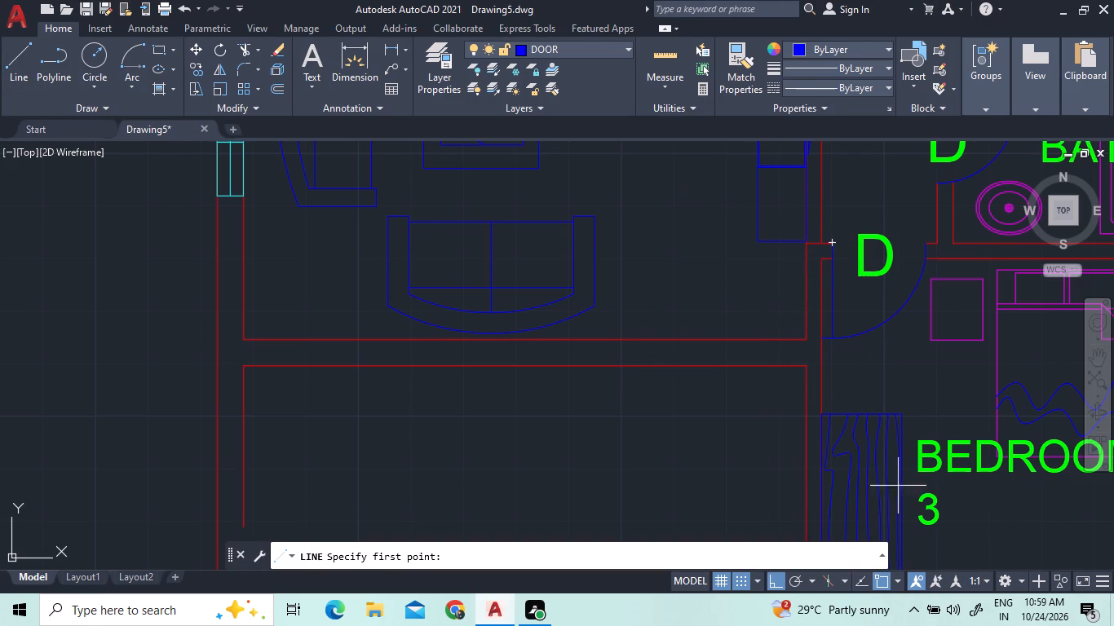
left_click(806, 338)
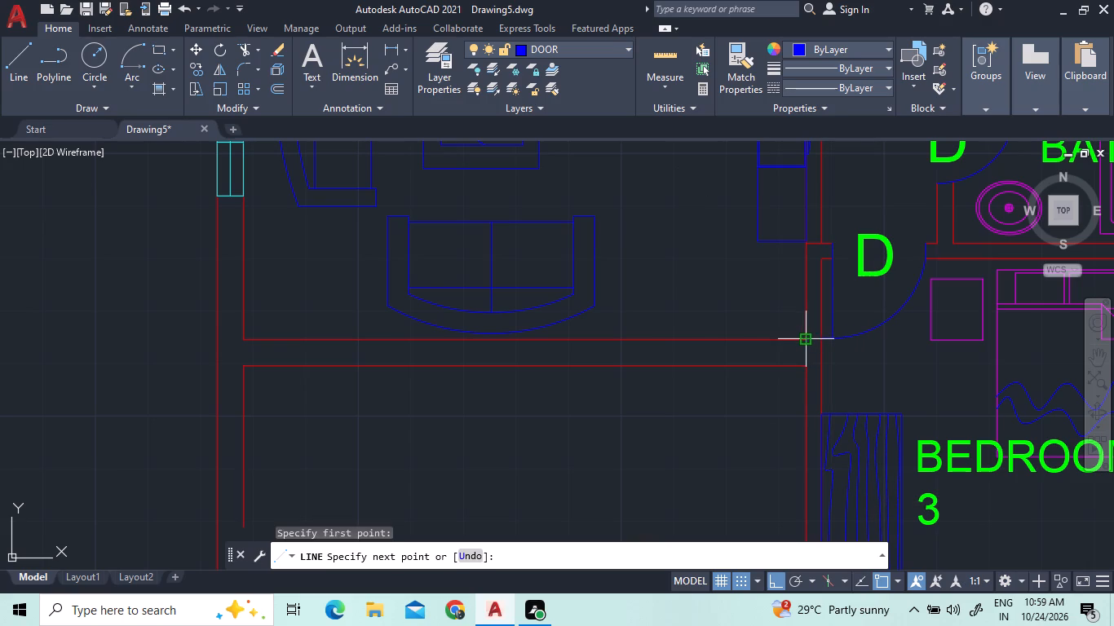
scroll(809, 354, "up", 3)
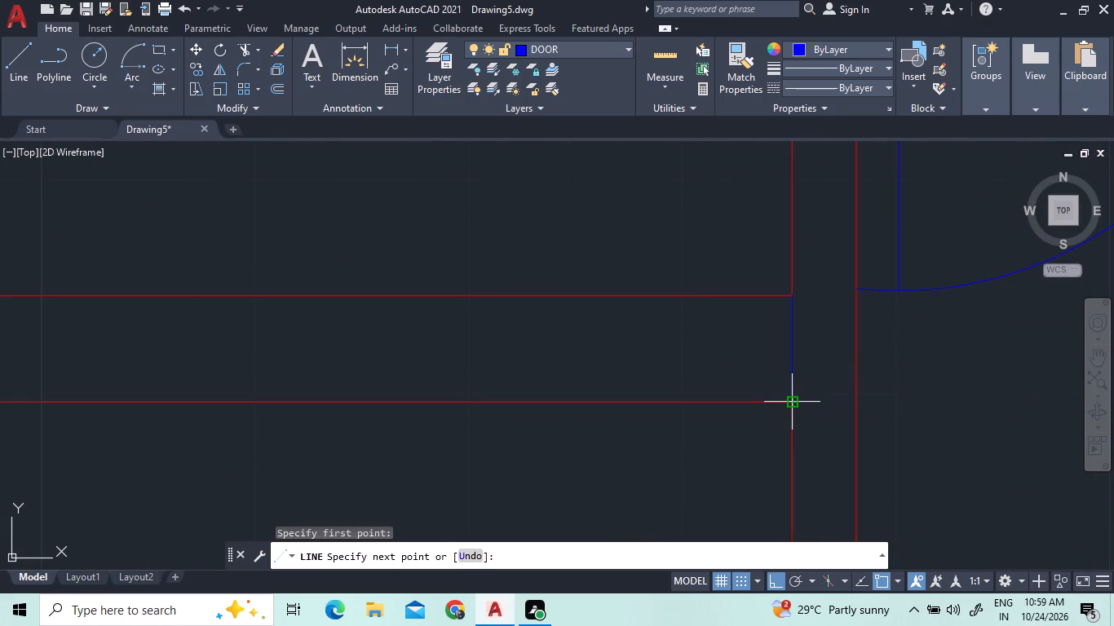
left_click(797, 407)
right_click(732, 384)
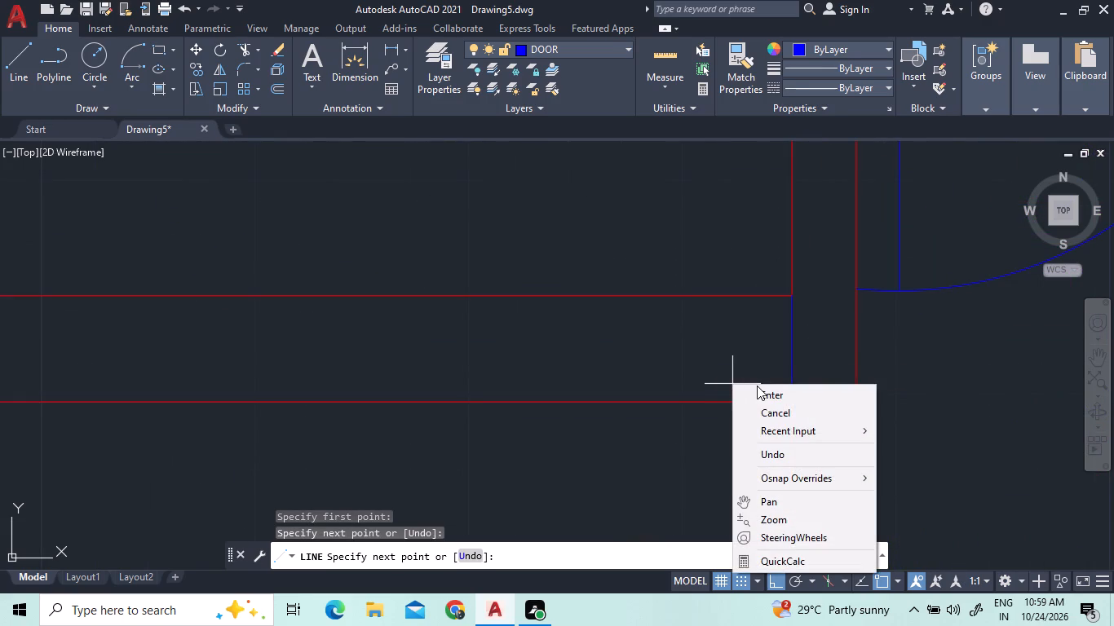
left_click(757, 388)
Offset the short closing line 0.1 into the lower wall, away from Bedroom 3, as the first door jamb line.
scroll(757, 383, "down", 3)
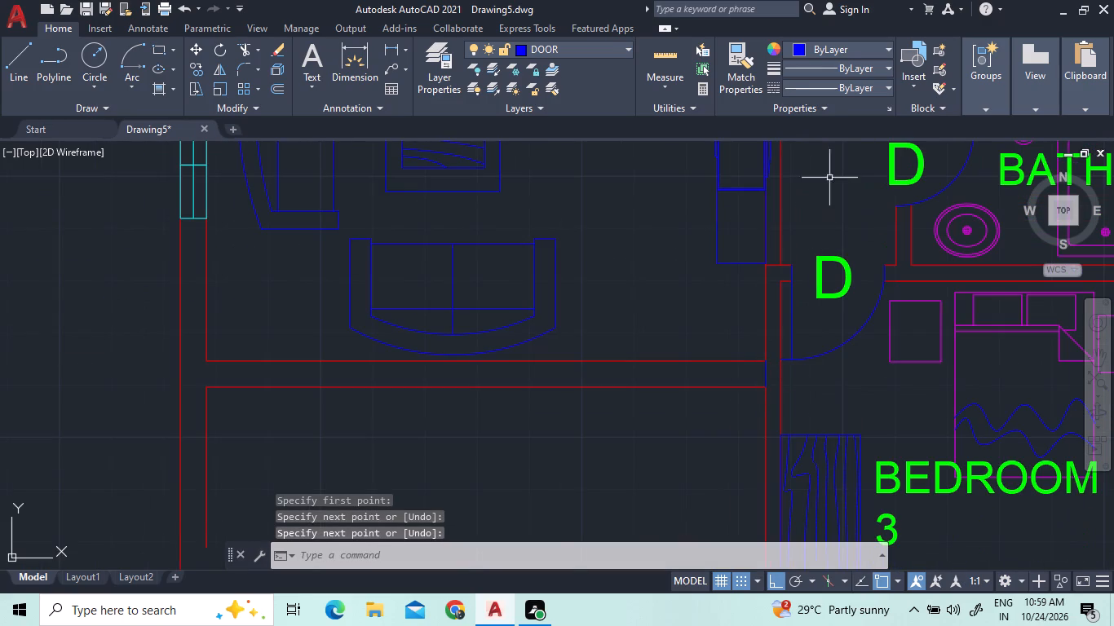
left_click(272, 86)
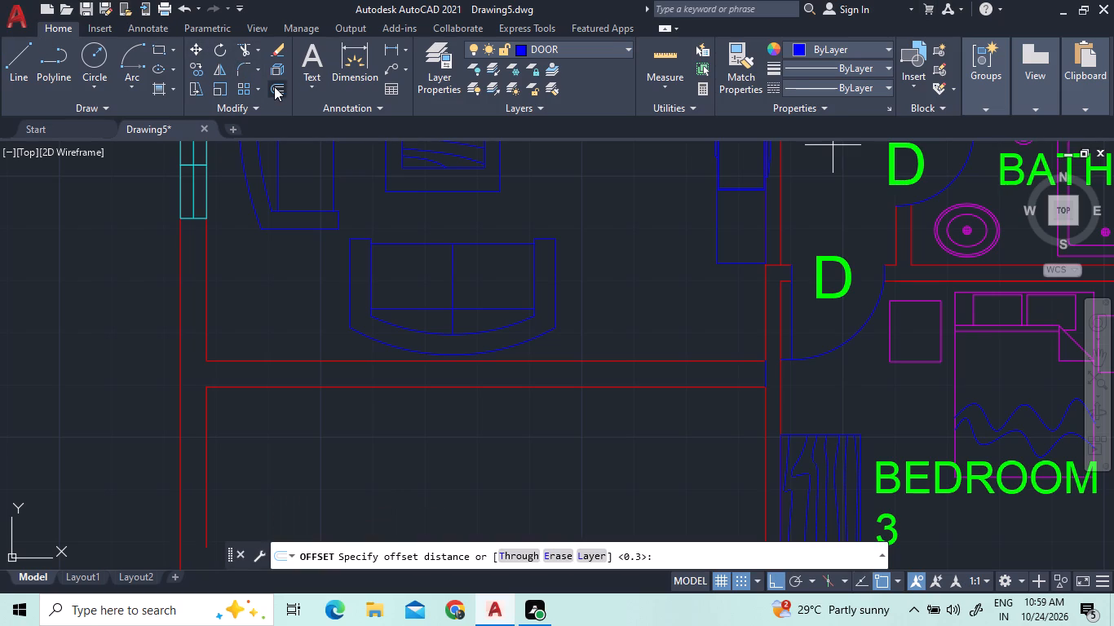
type("0.1")
key("5")
key("BackSpace")
key("Return")
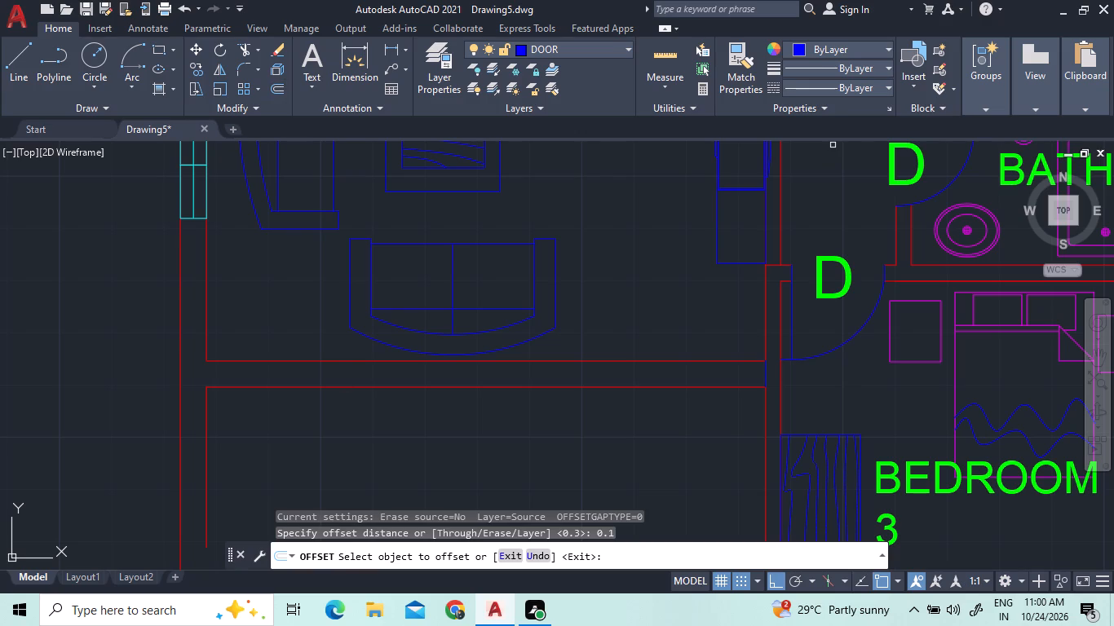
left_click(765, 373)
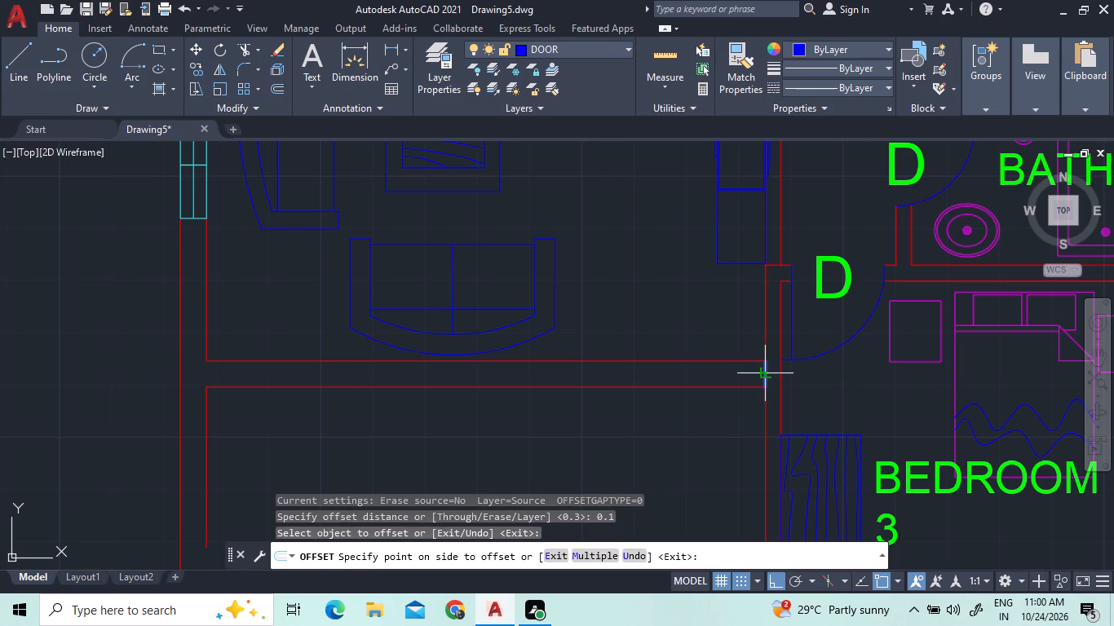
left_click(736, 375)
right_click(721, 343)
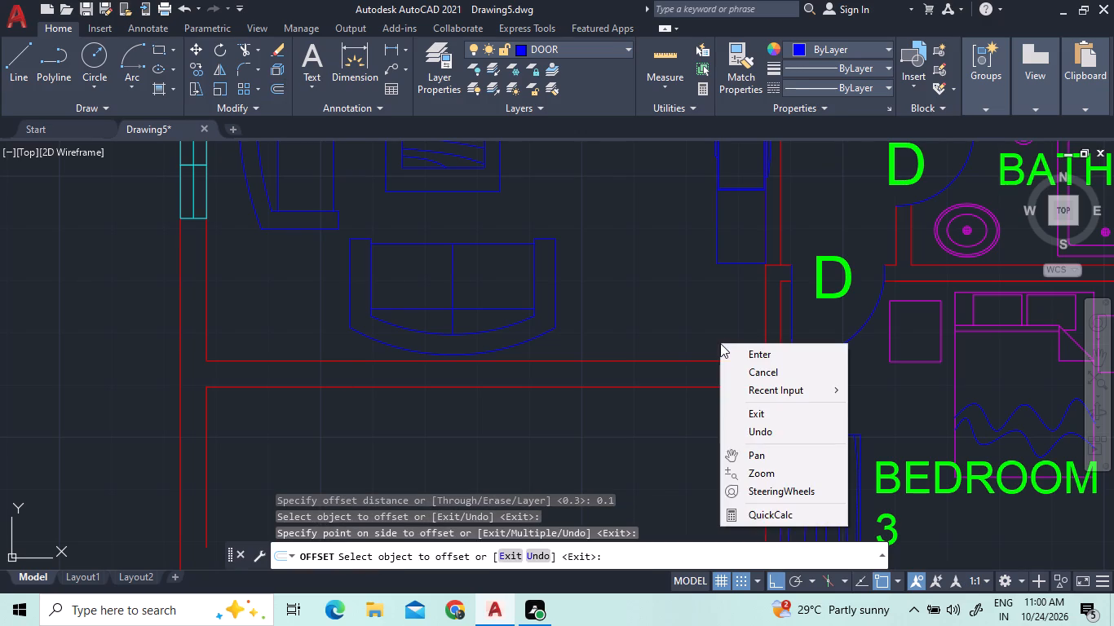
left_click(728, 348)
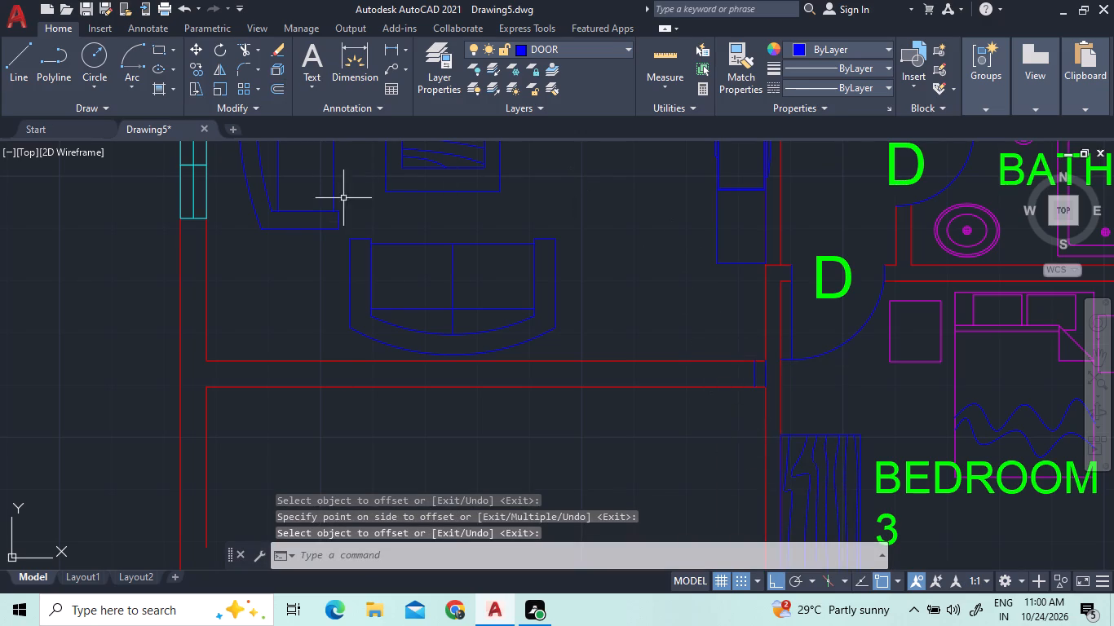
Offset the first door jamb line 1.0 along the lower wall, away from Bedroom 3, to set the door opening's width.
left_click(273, 85)
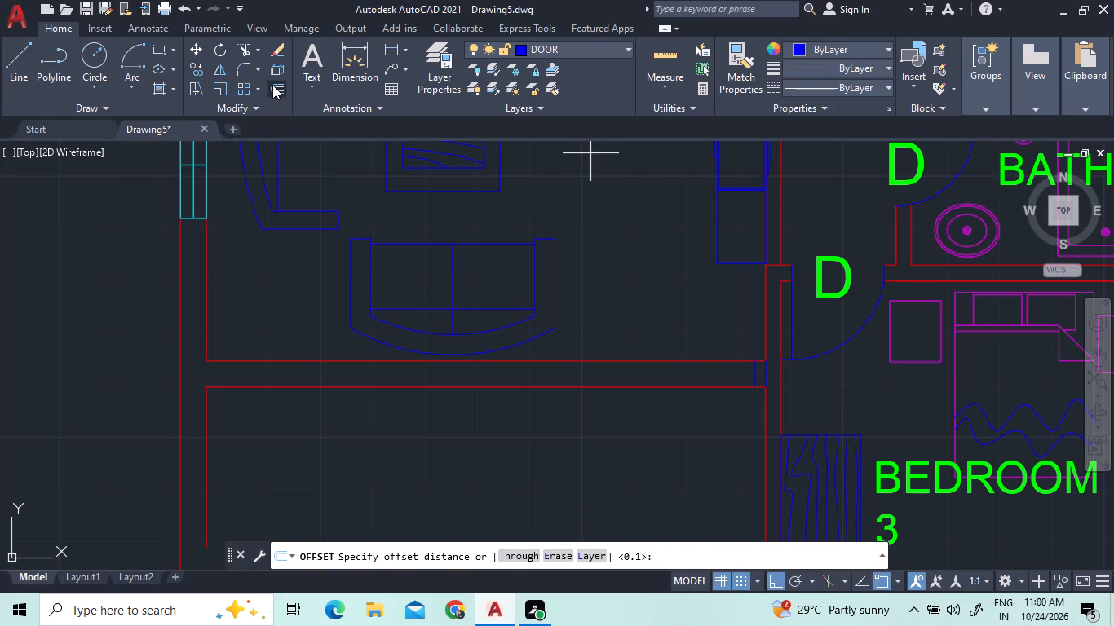
type("0.")
key("BackSpace")
key("BackSpace")
type("1.0")
key("Return")
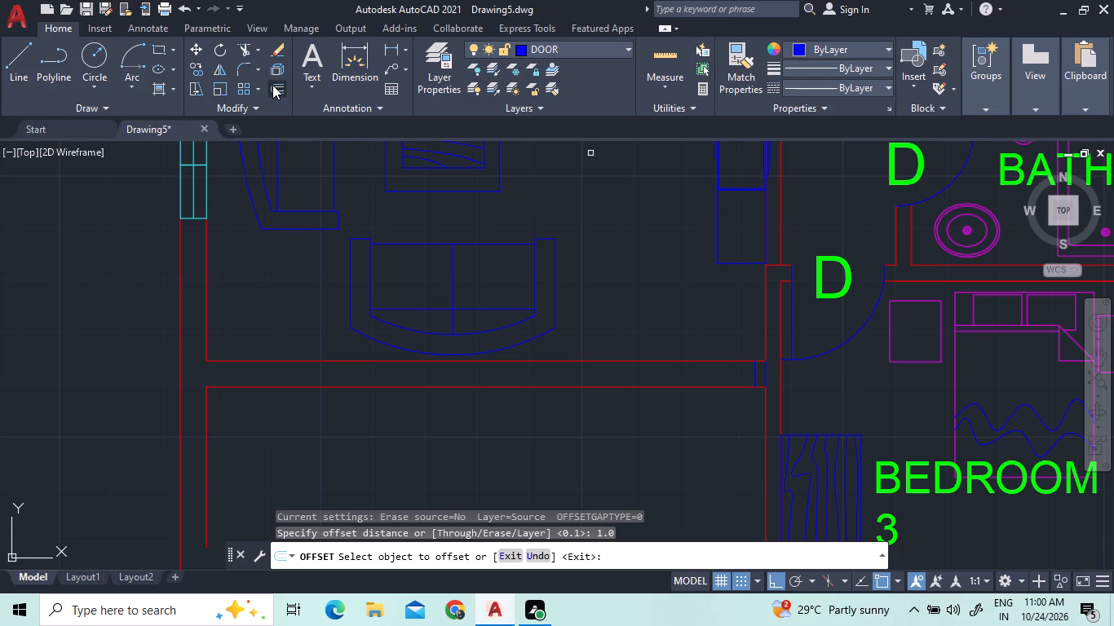
left_click(752, 368)
left_click(754, 372)
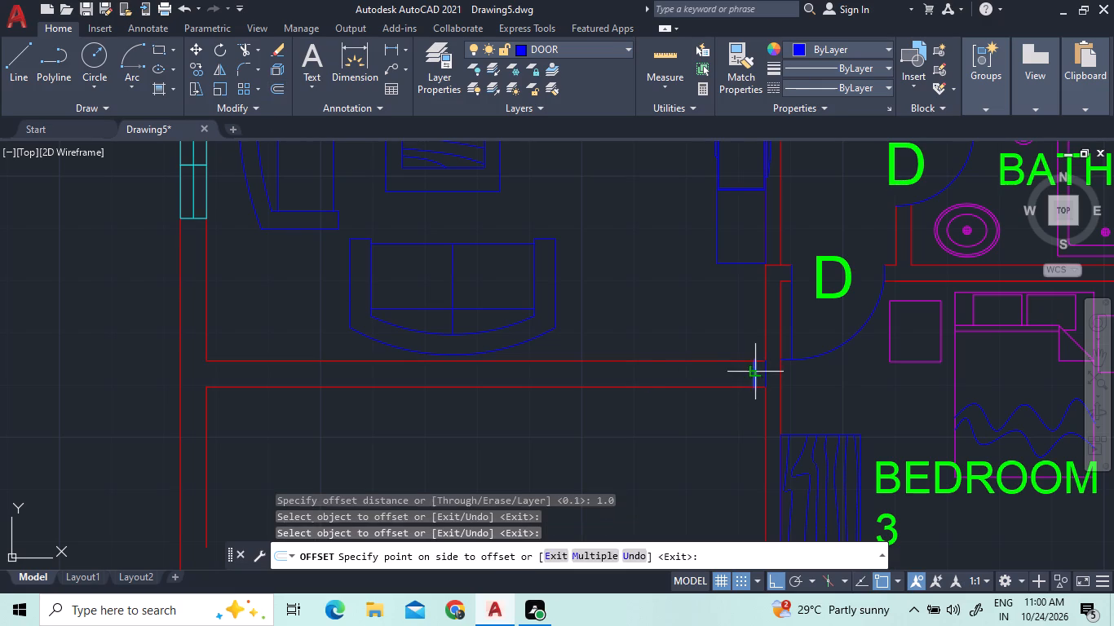
left_click(705, 385)
right_click(682, 324)
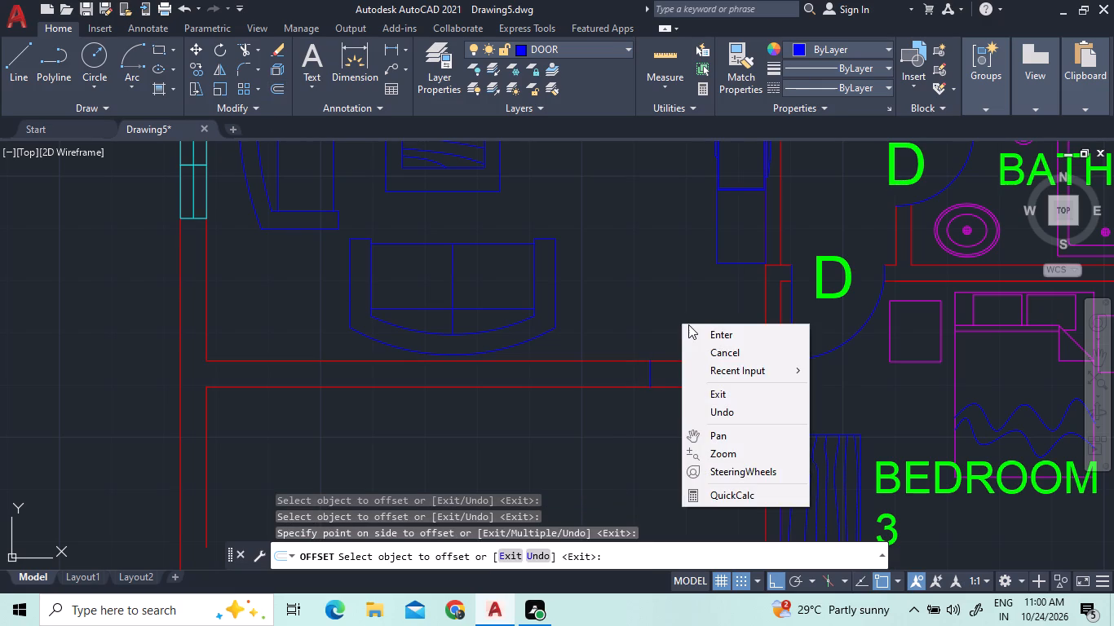
left_click(692, 331)
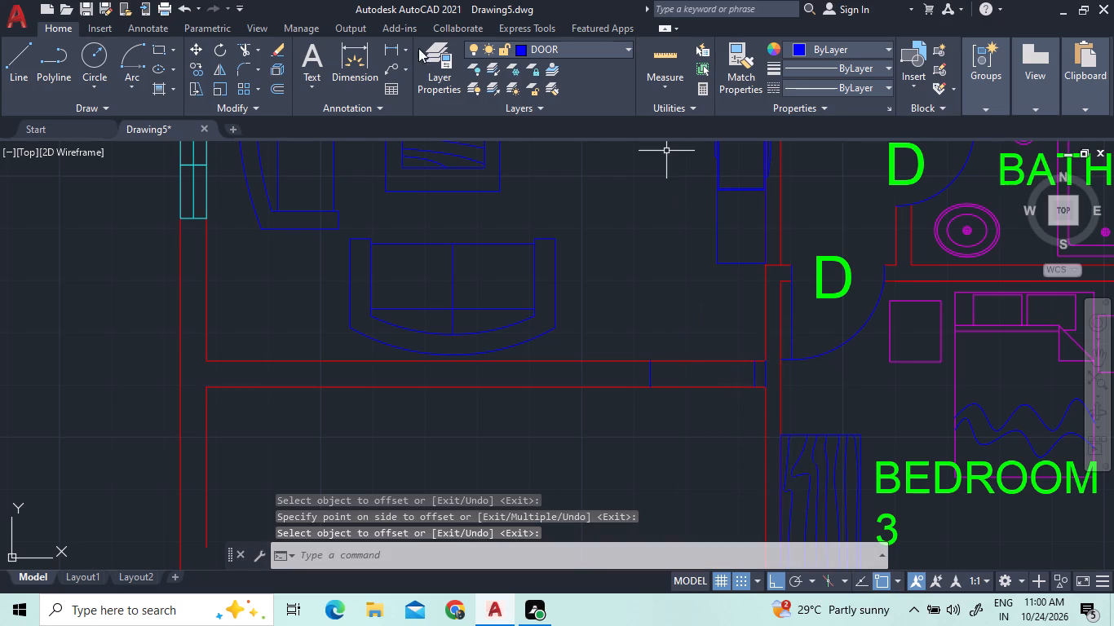
Delete the original short closing line at the lower wall's Bedroom 3 end.
left_click(764, 368)
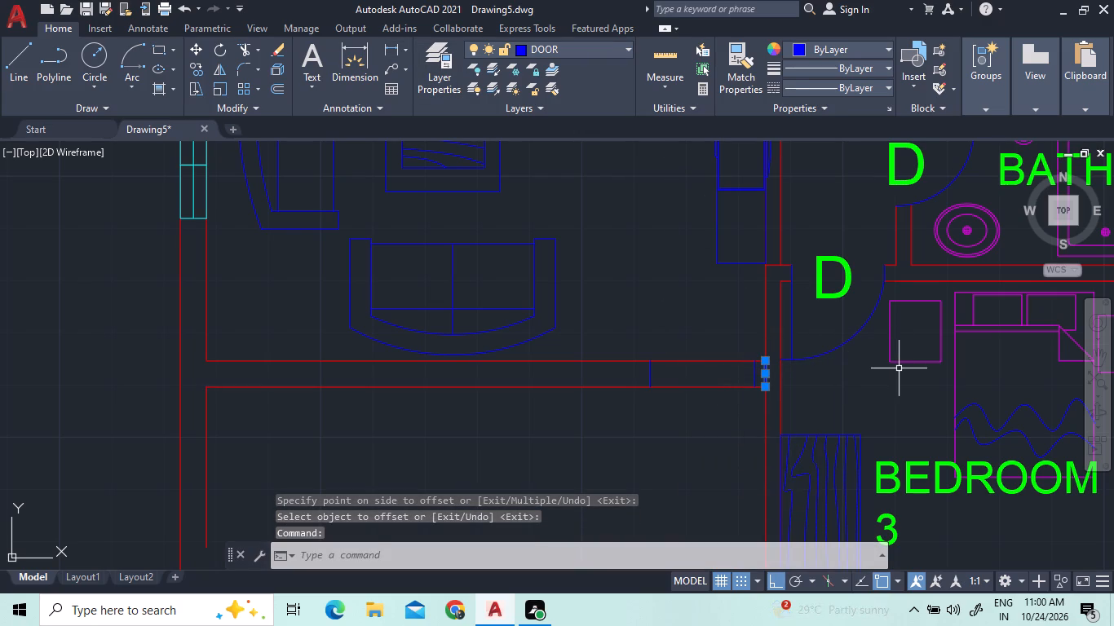
key("Delete")
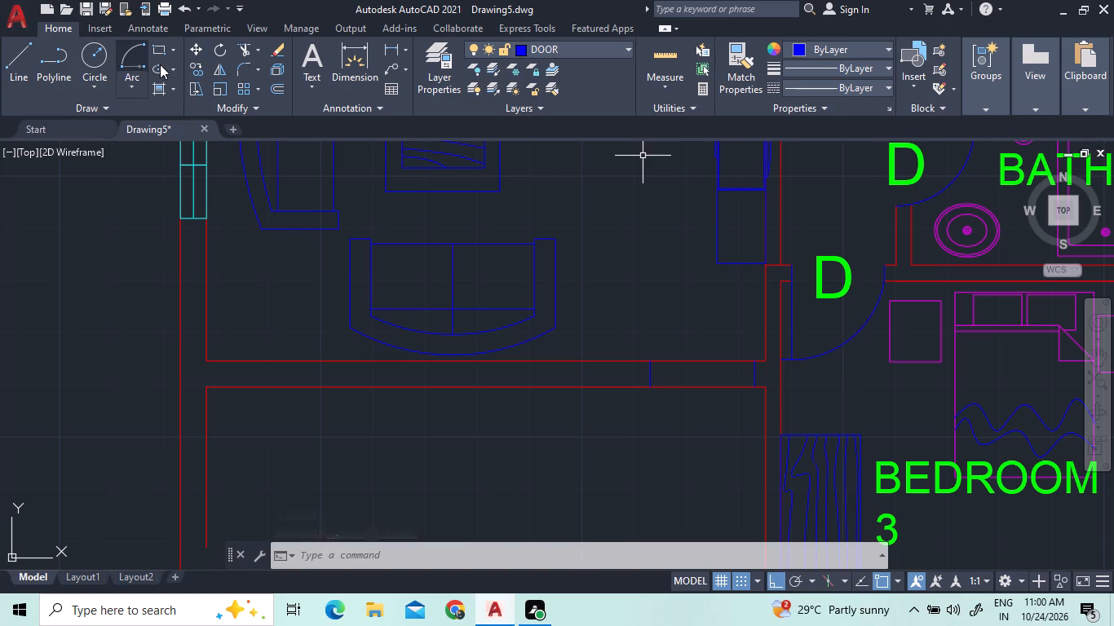
Draw the door-swing arc from the lower end of the jamb farther from Bedroom 3, centred on the other jamb's lower end.
left_click(129, 58)
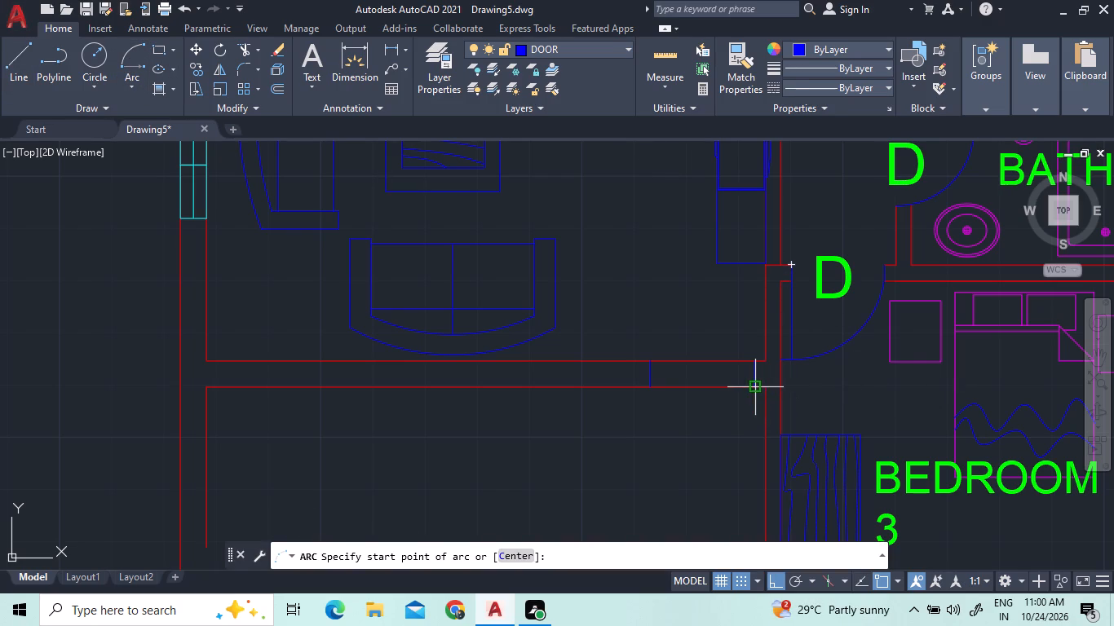
left_click(655, 387)
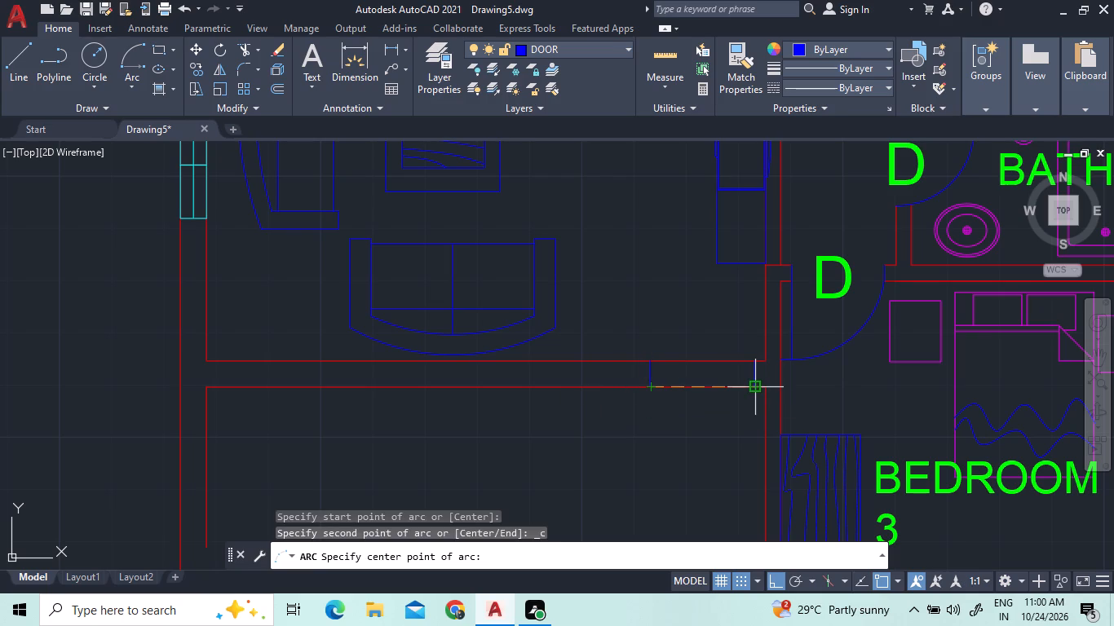
scroll(759, 385, "up", 3)
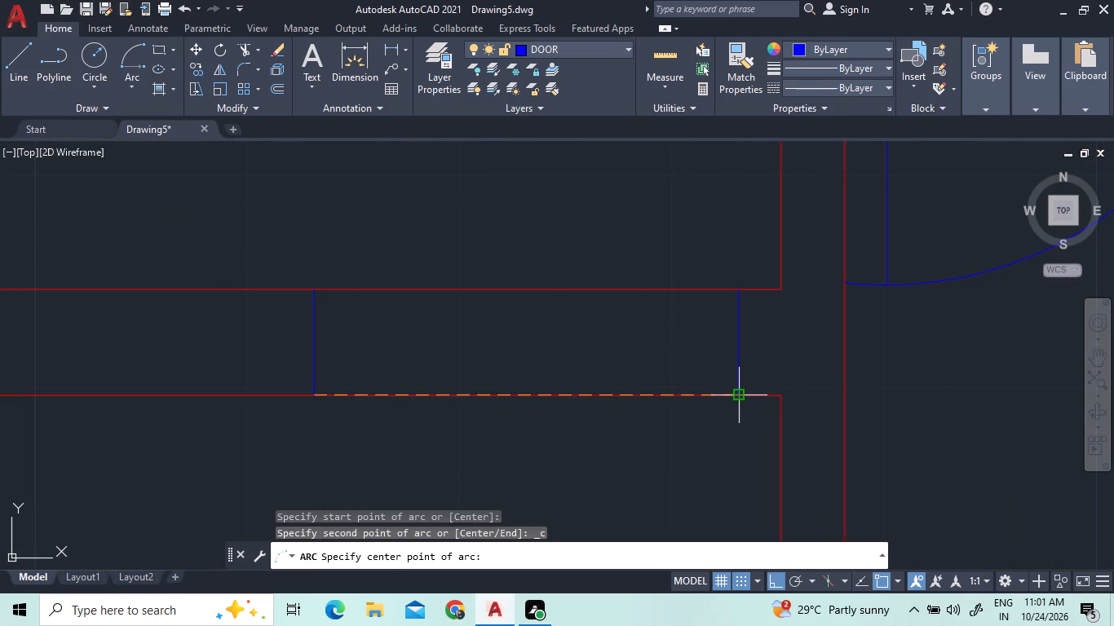
left_click(740, 395)
scroll(736, 303, "down", 3)
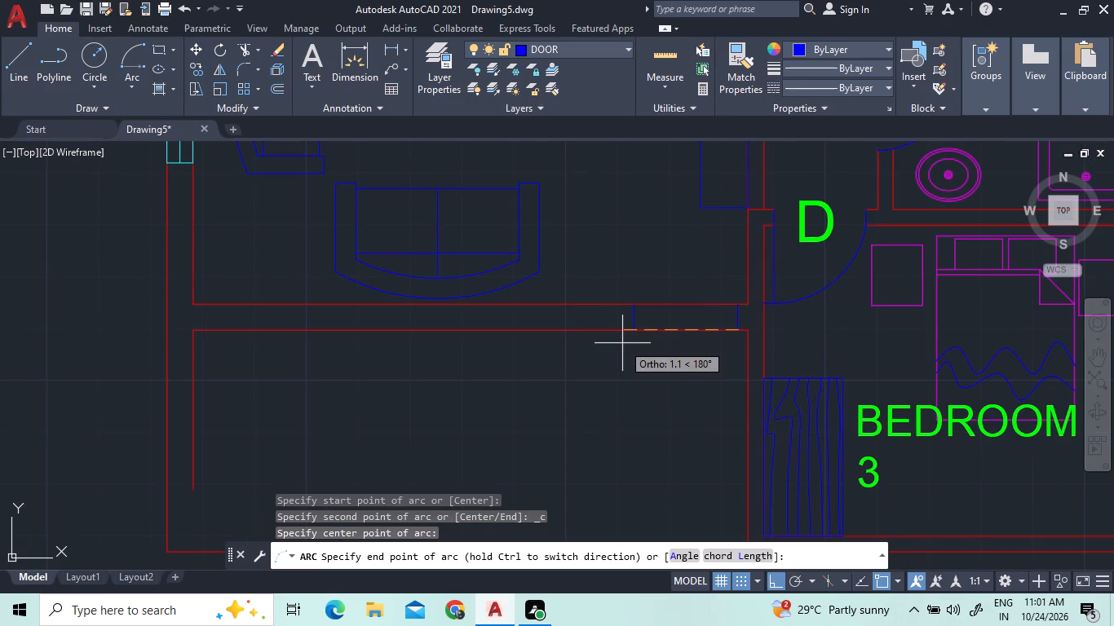
left_click(621, 301)
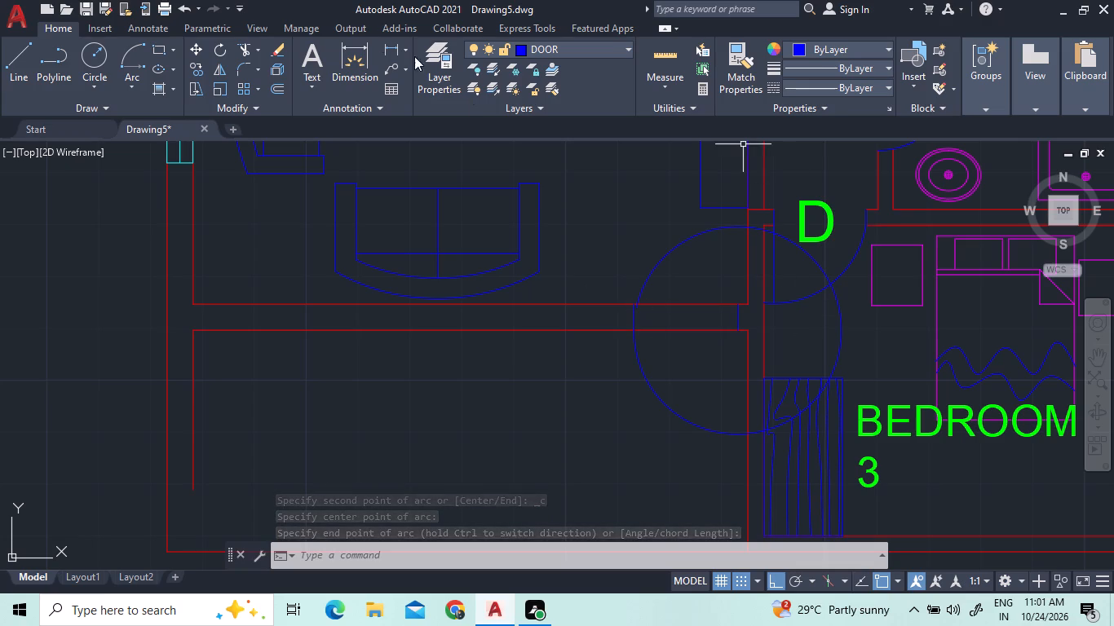
Extend the jamb line nearest Bedroom 3 up into the living room to meet the swing arc, forming the door leaf.
left_click(254, 51)
left_click(265, 104)
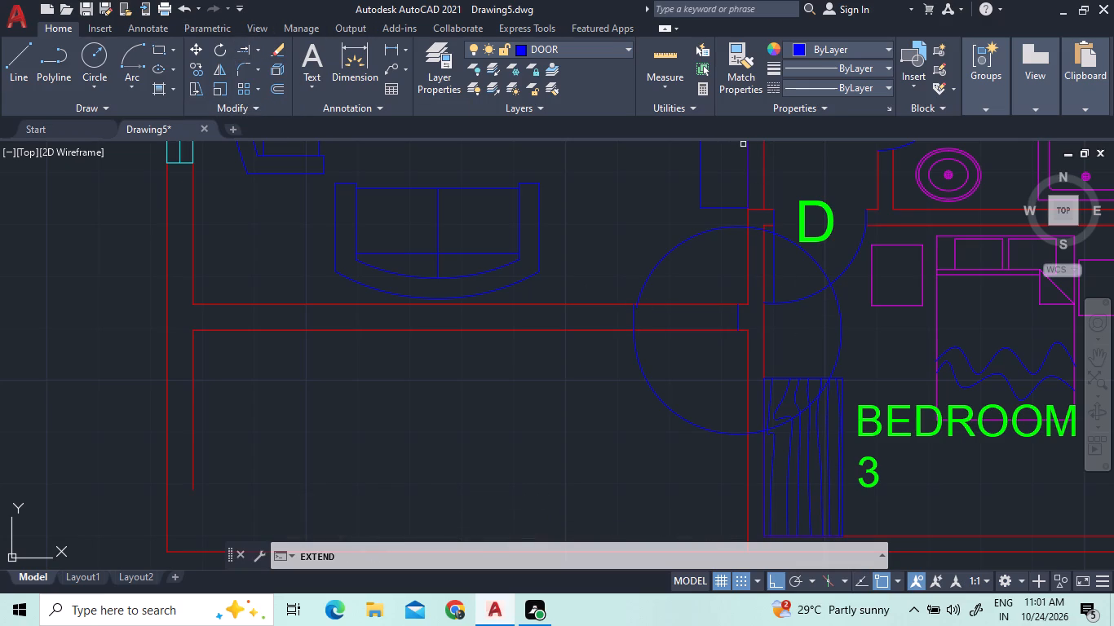
left_click(739, 314)
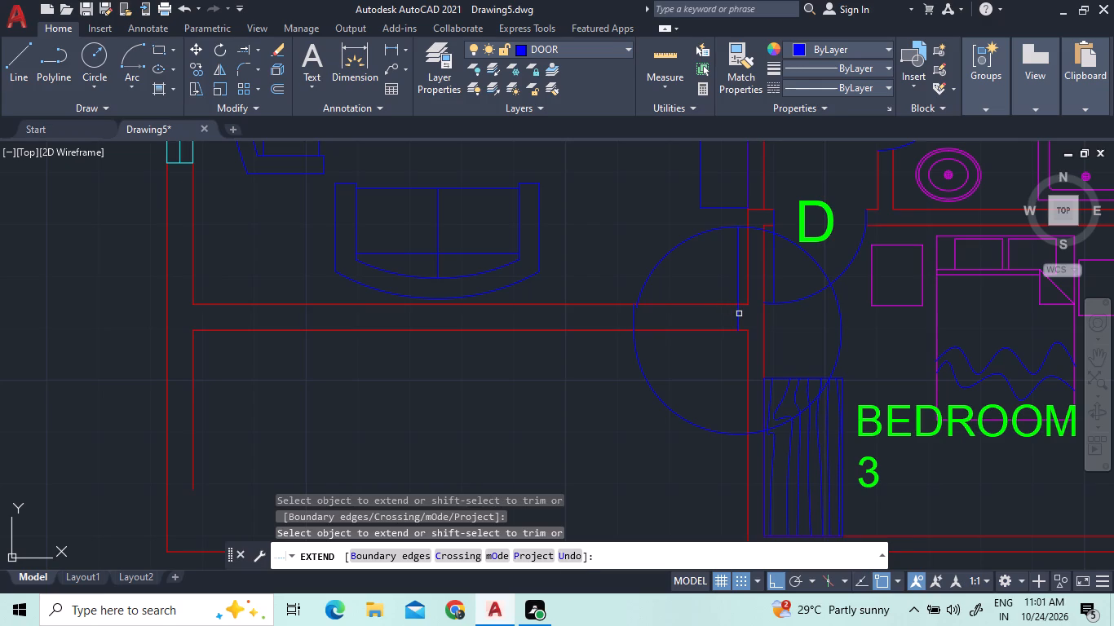
right_click(687, 379)
left_click(715, 173)
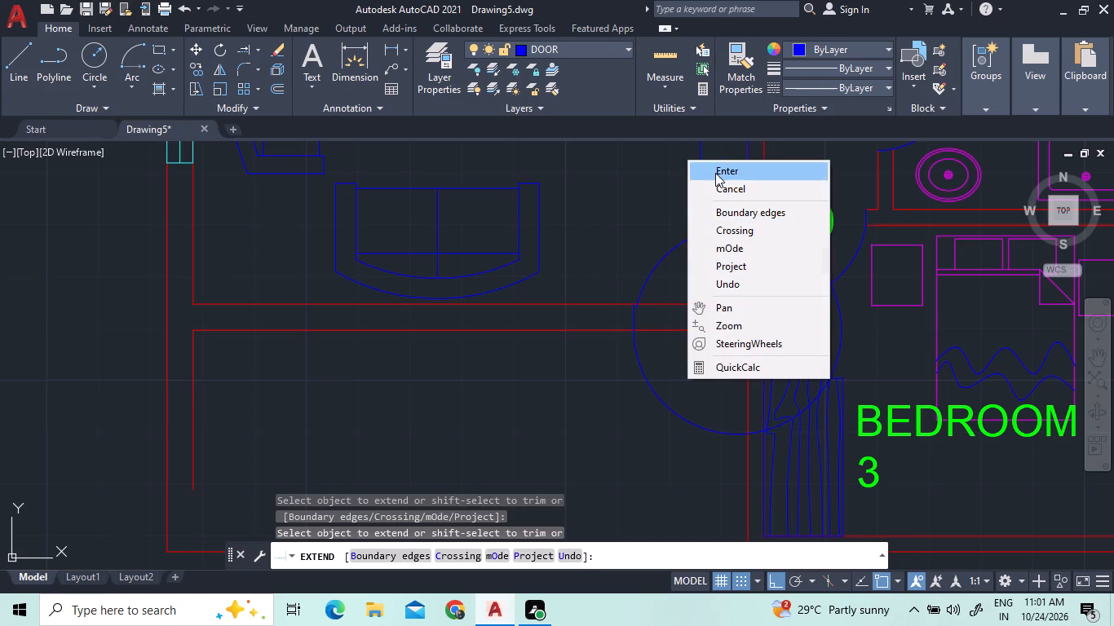
Trim the swing arc's excess below the lower wall and across the Bedroom 3 wardrobe, up to Bedroom 3's door swing.
left_click(255, 50)
left_click(263, 73)
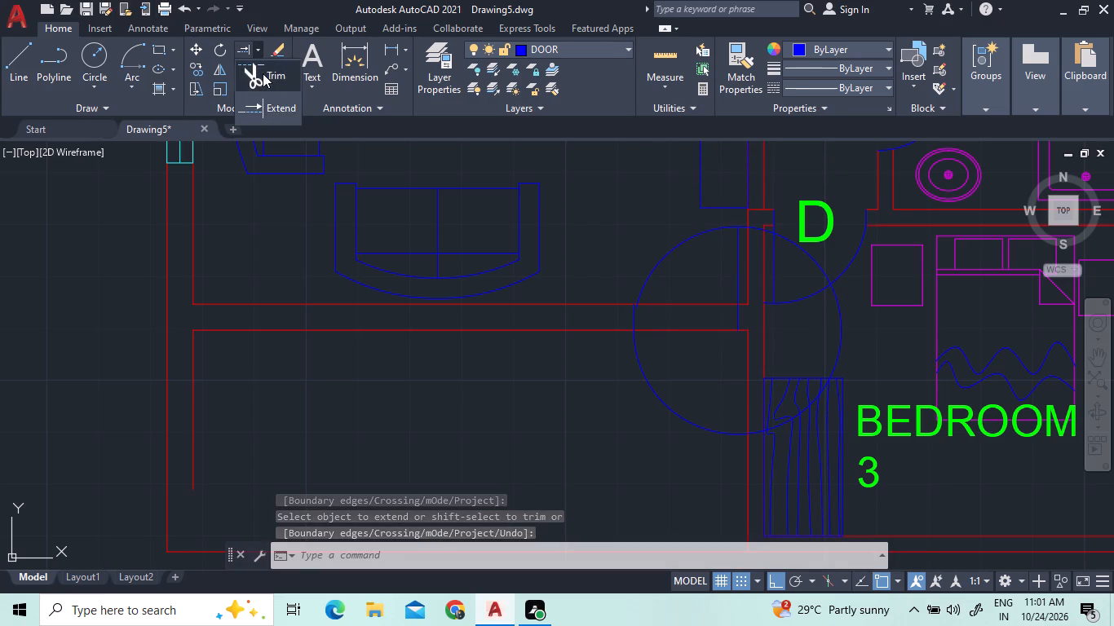
scroll(651, 320, "up", 3)
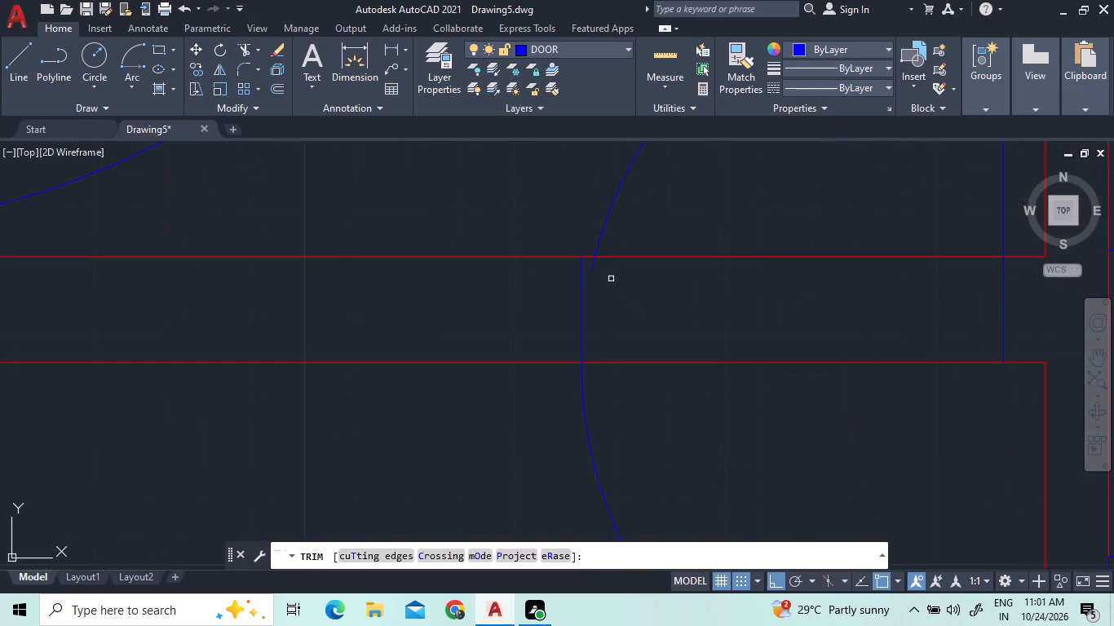
left_click(582, 392)
scroll(582, 392, "down", 4)
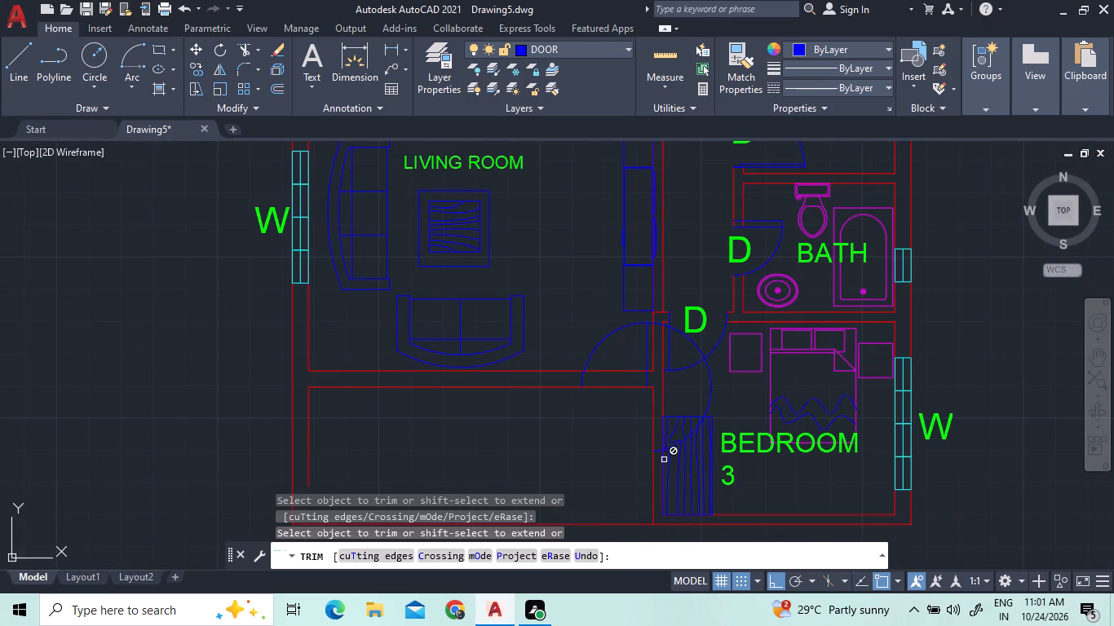
scroll(667, 458, "up", 4)
left_click(643, 444)
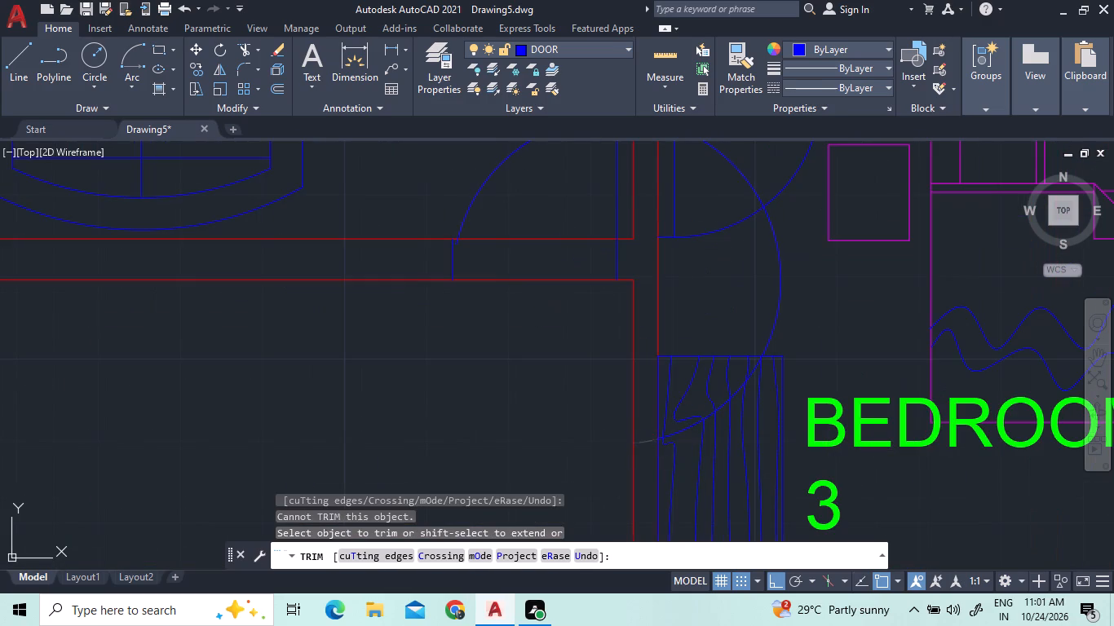
scroll(679, 444, "up", 4)
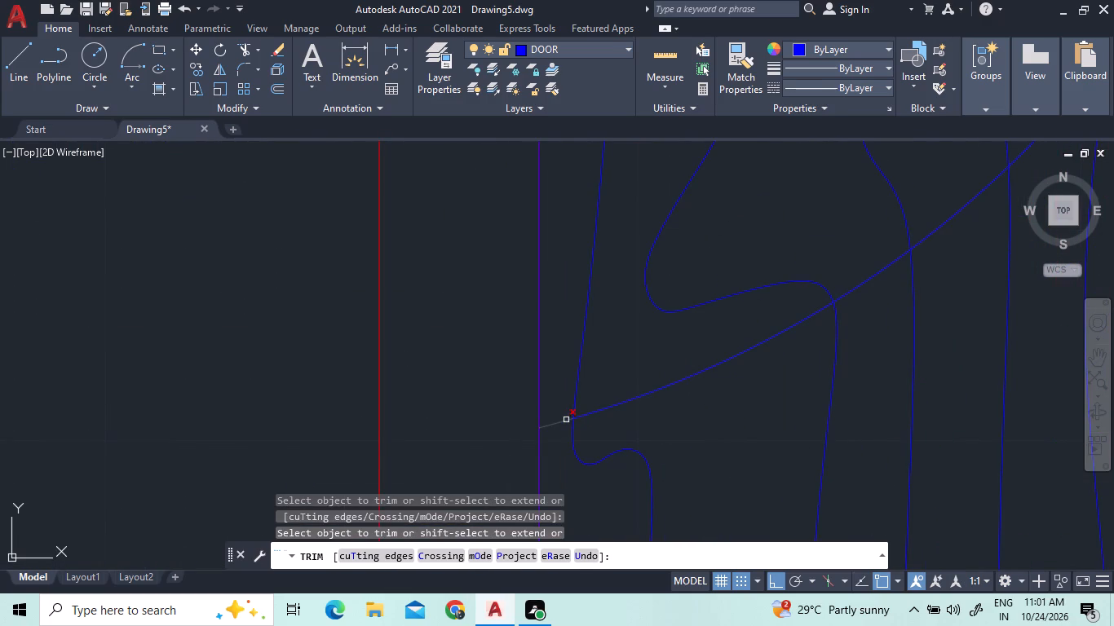
left_click(565, 422)
left_click(588, 413)
scroll(633, 436, "down", 2)
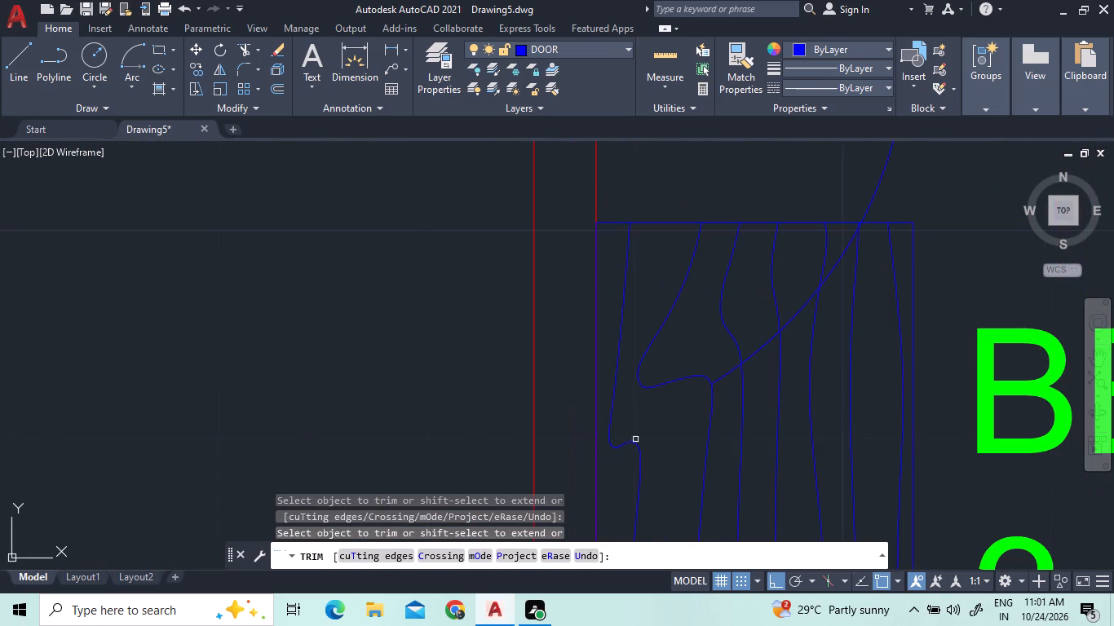
left_click(733, 368)
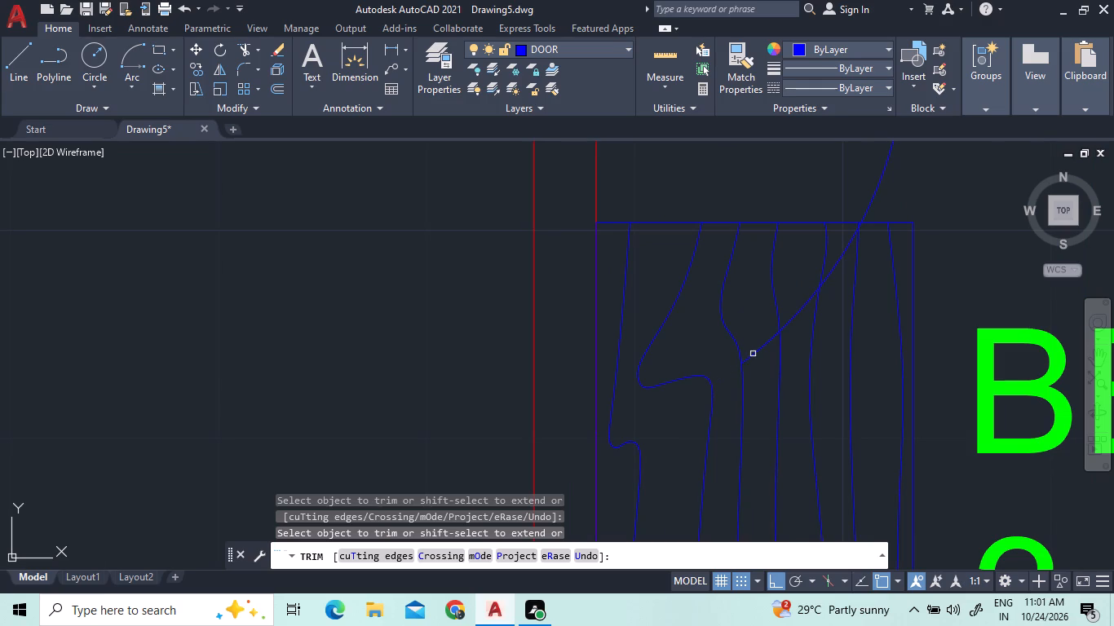
left_click(755, 351)
left_click(801, 311)
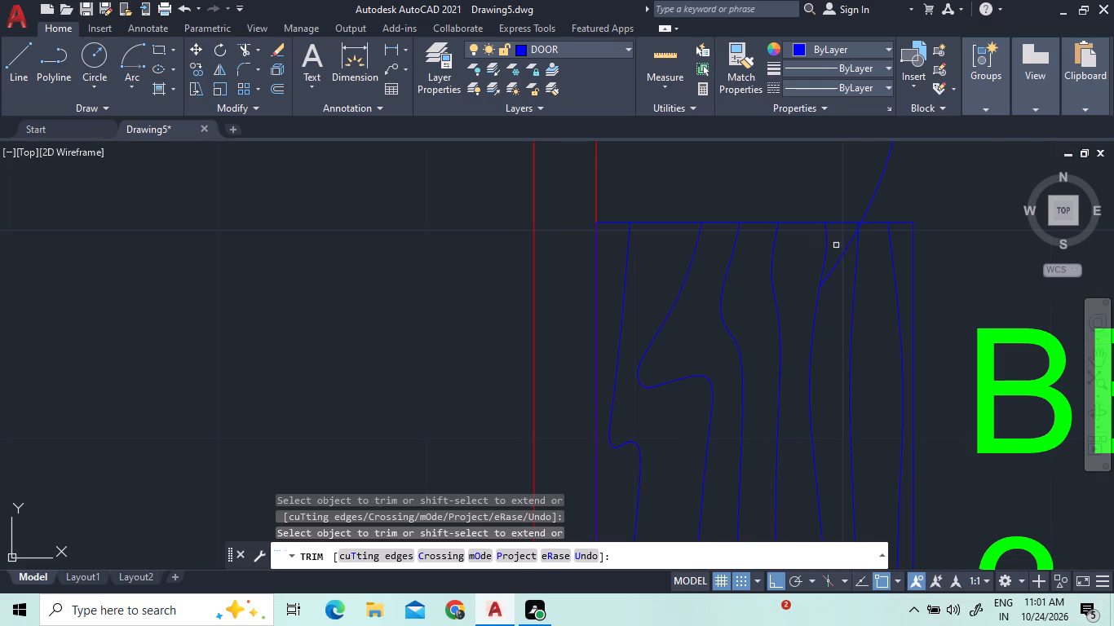
left_click(846, 251)
scroll(847, 319, "down", 3)
left_click(849, 306)
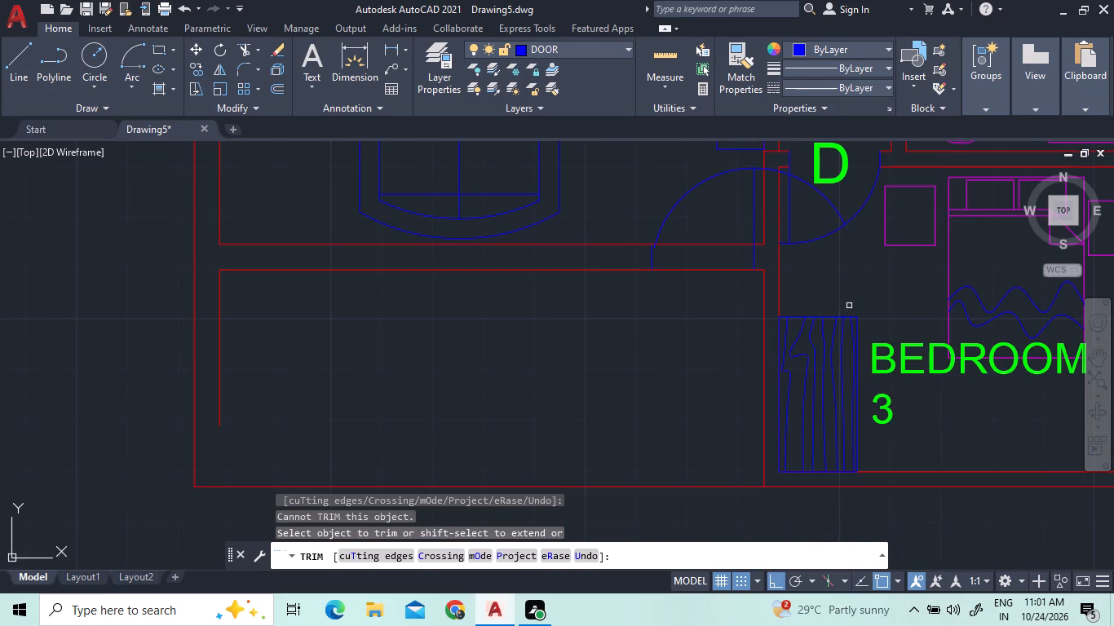
scroll(851, 313, "up", 8)
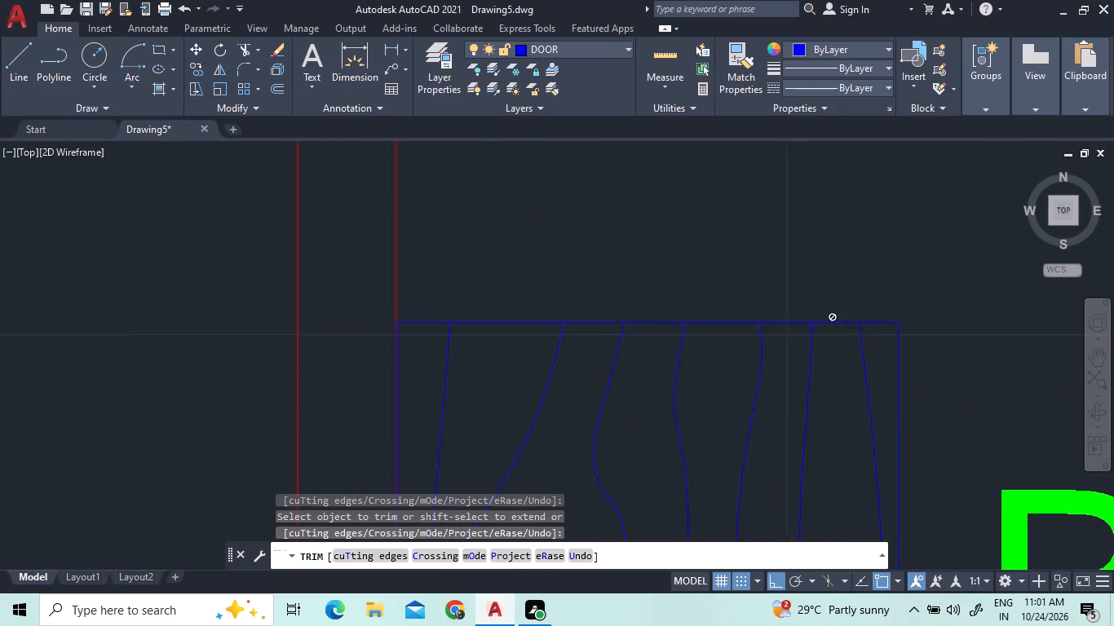
left_click(798, 328)
scroll(794, 349, "down", 5)
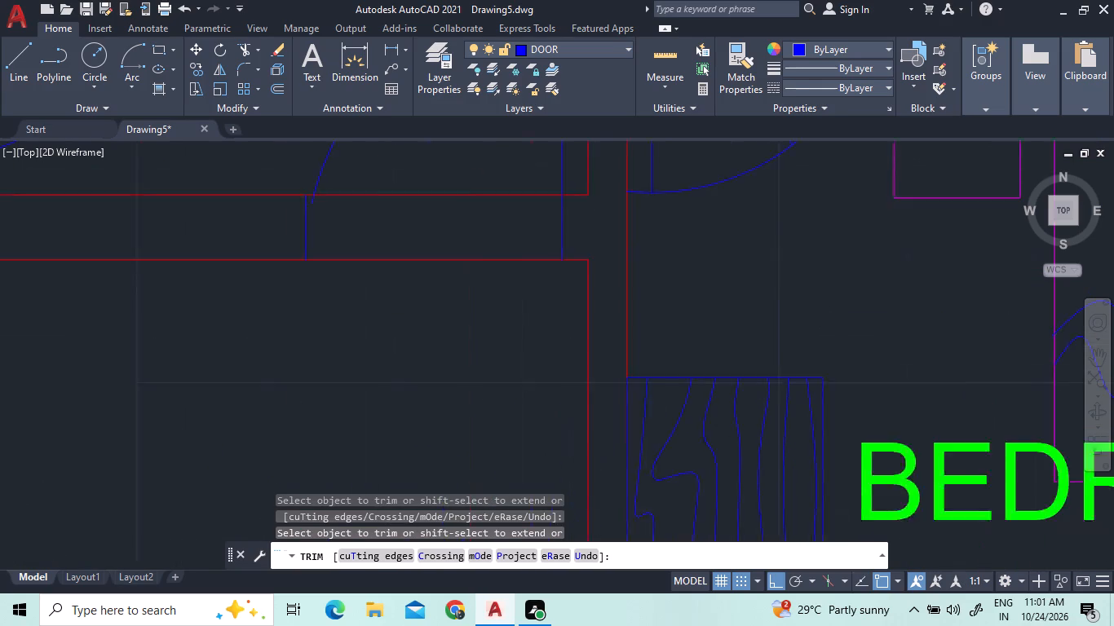
Trim the swing arc's remaining excess across Bedroom 3's door and wall, back to the living room's wall line.
scroll(785, 409, "down", 2)
scroll(787, 304, "up", 2)
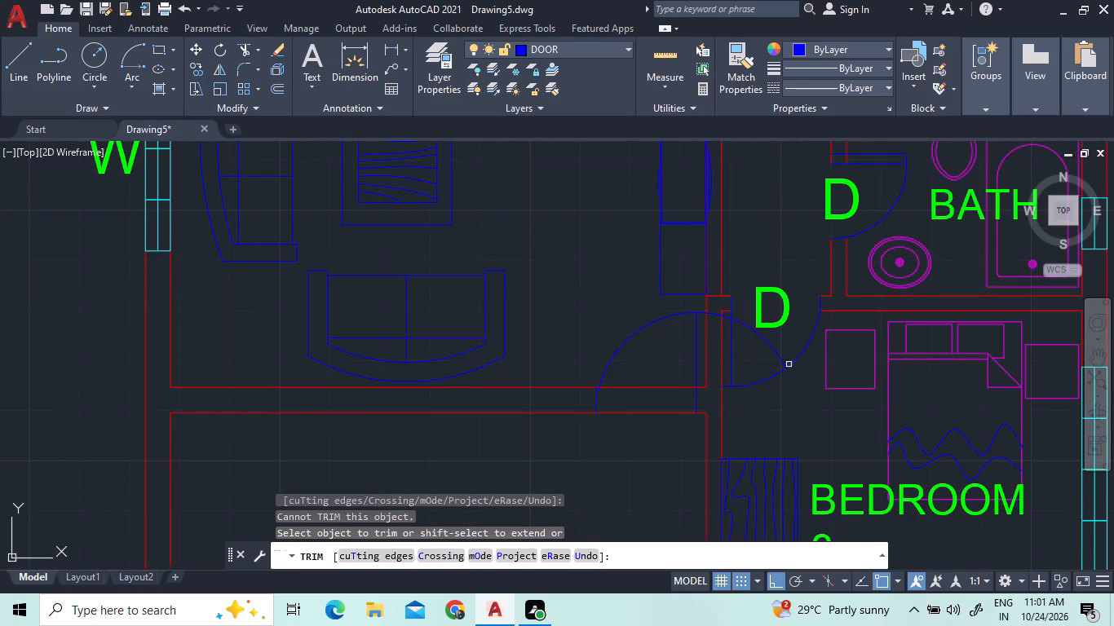
left_click(771, 349)
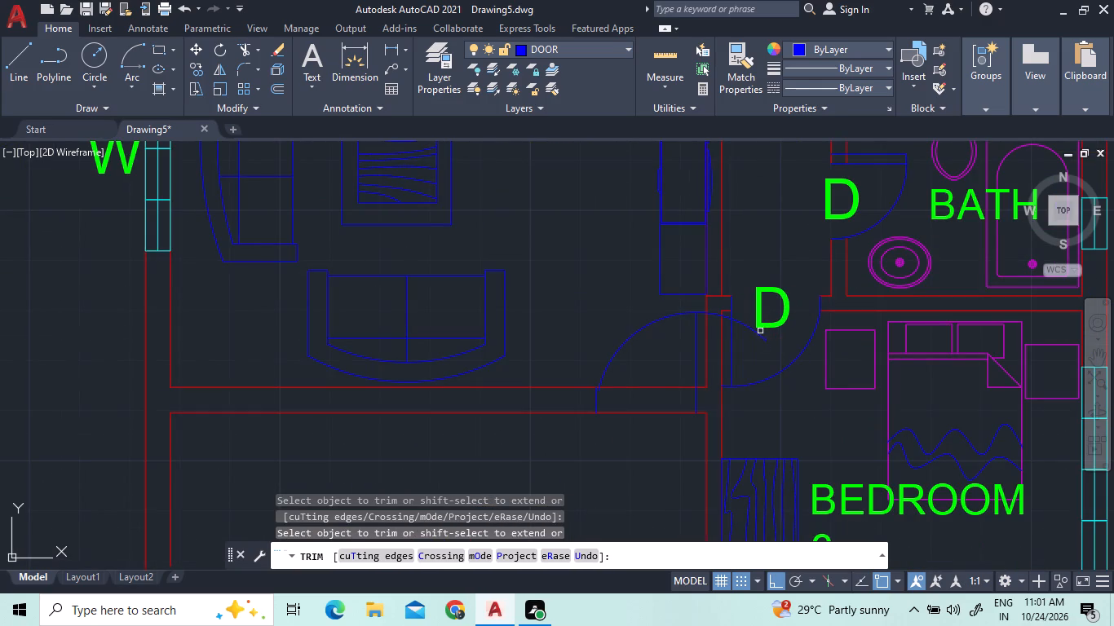
left_click(760, 331)
left_click(749, 341)
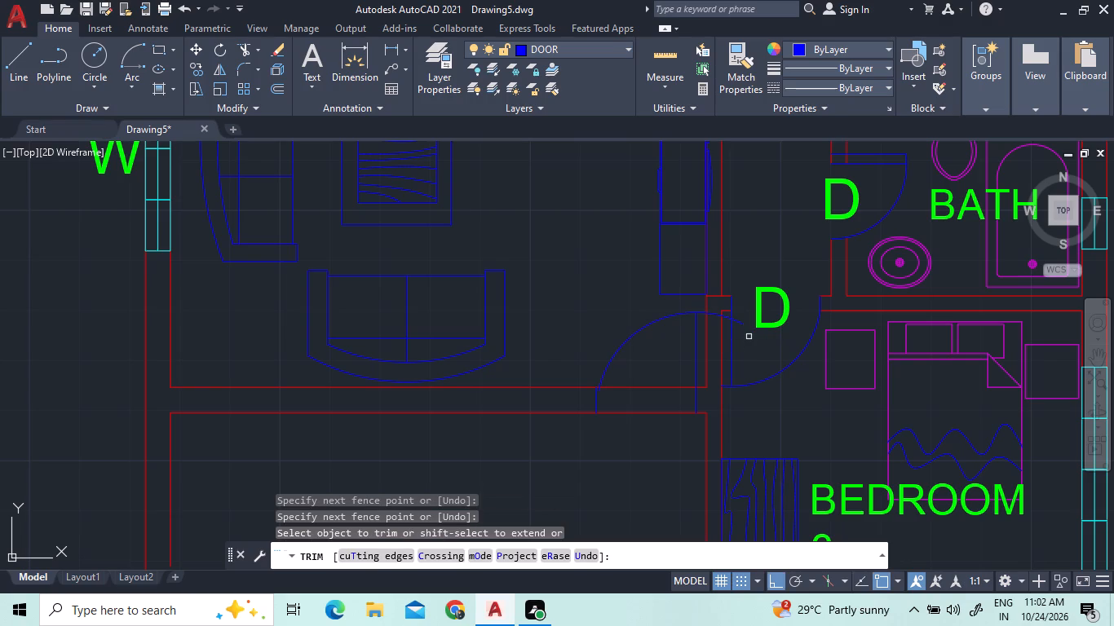
scroll(732, 320, "up", 3)
left_click(736, 316)
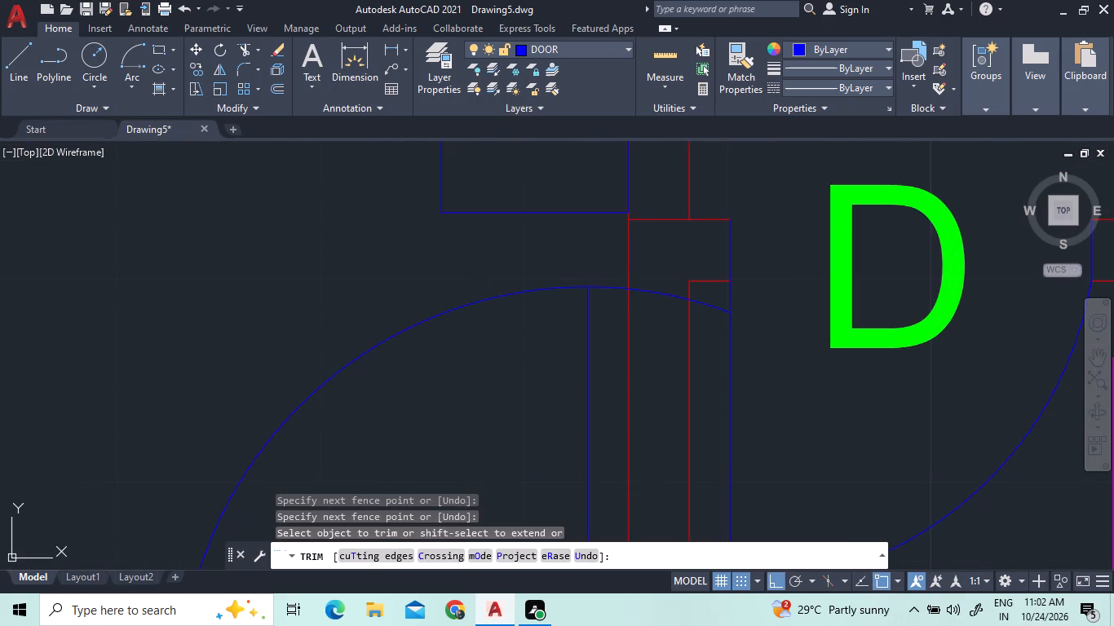
left_click(724, 314)
left_click(713, 282)
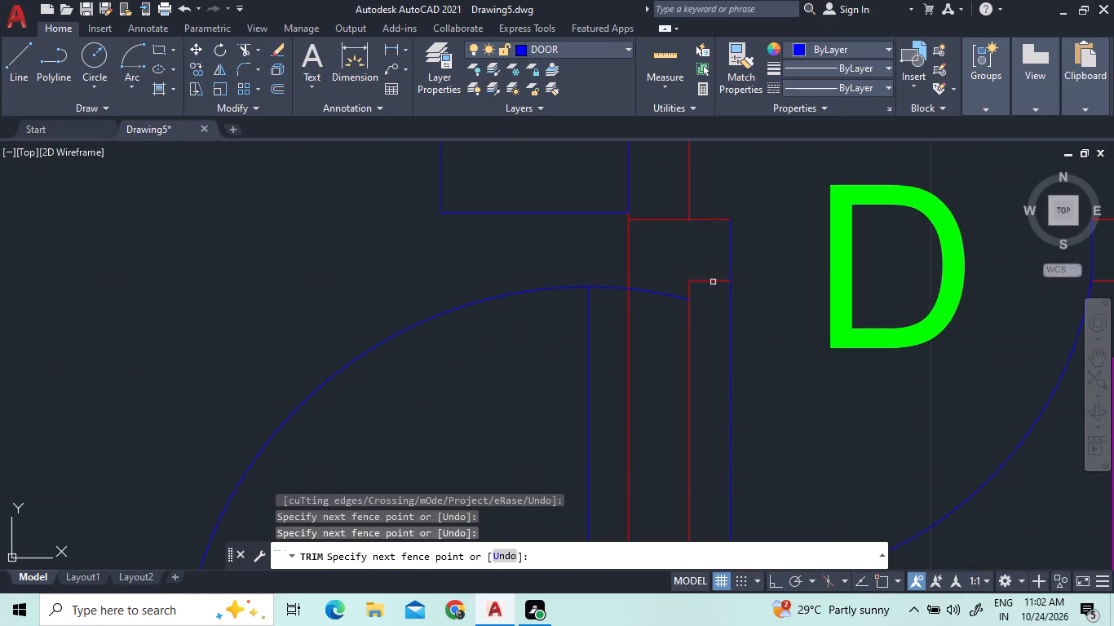
left_click(663, 294)
scroll(662, 296, "down", 2)
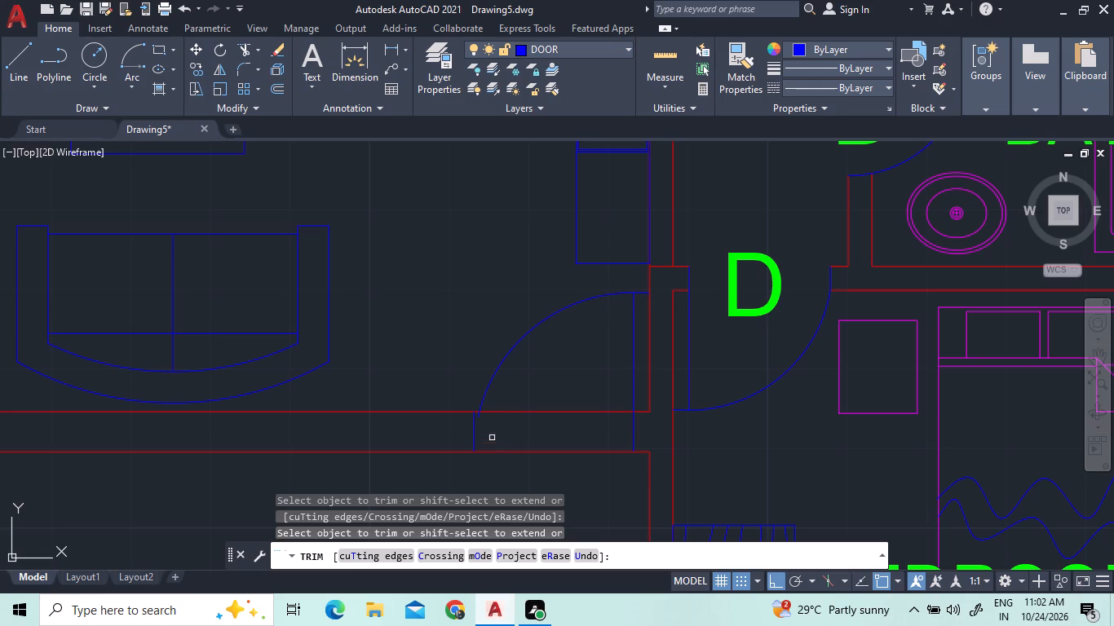
scroll(481, 418, "up", 3)
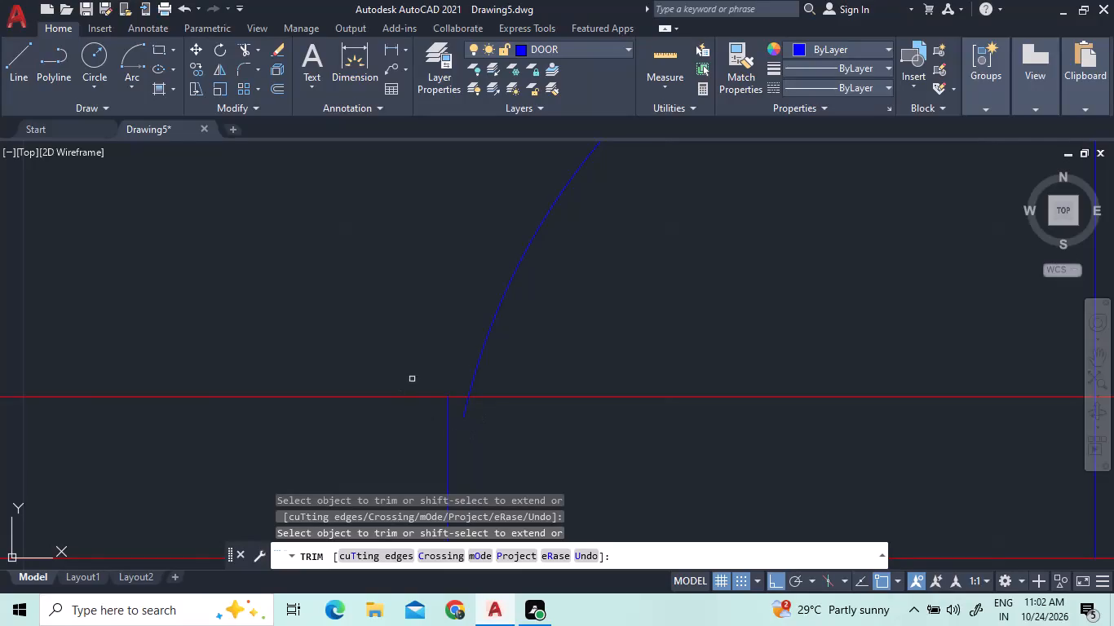
right_click(453, 315)
left_click(463, 315)
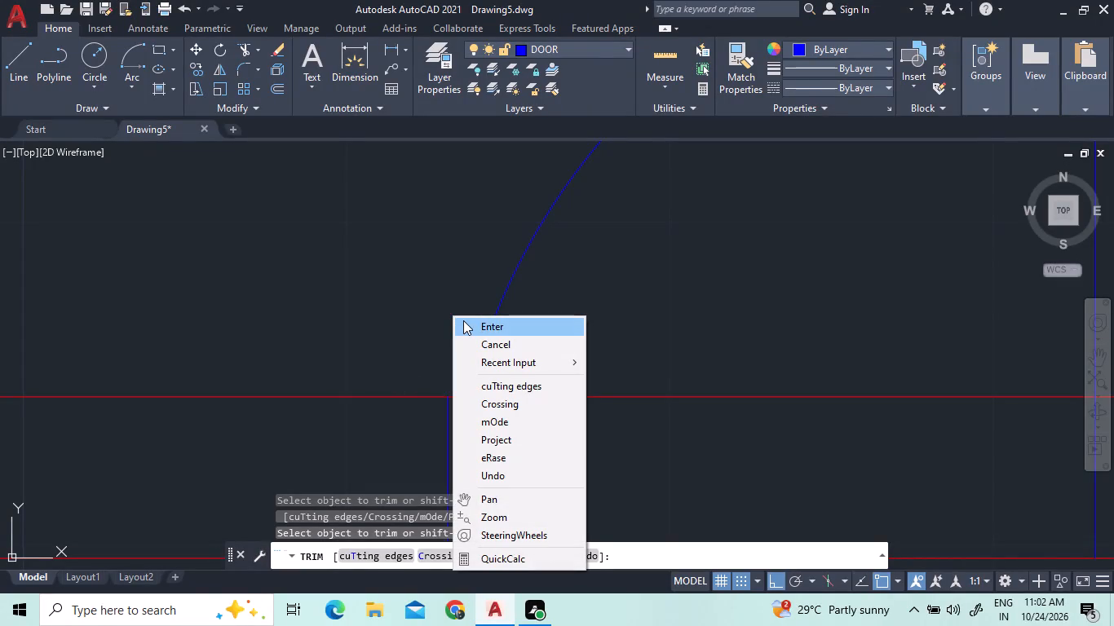
left_click(467, 328)
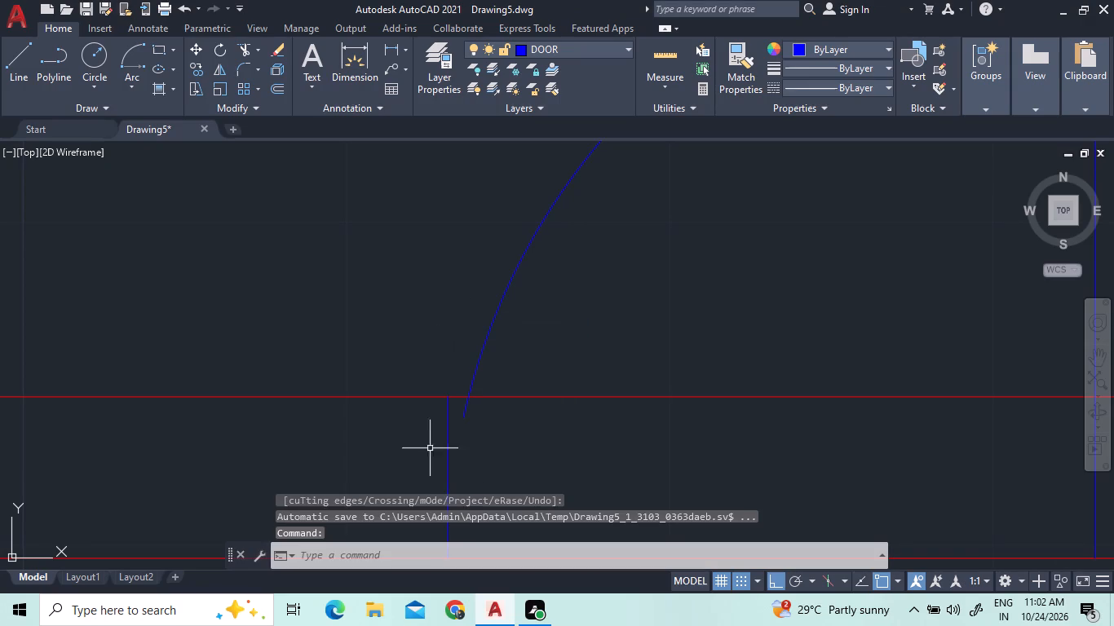
Try to move the far jamb line from its upper end to where the swing arc crosses the lower wall's upper line.
left_click(448, 395)
right_click(437, 350)
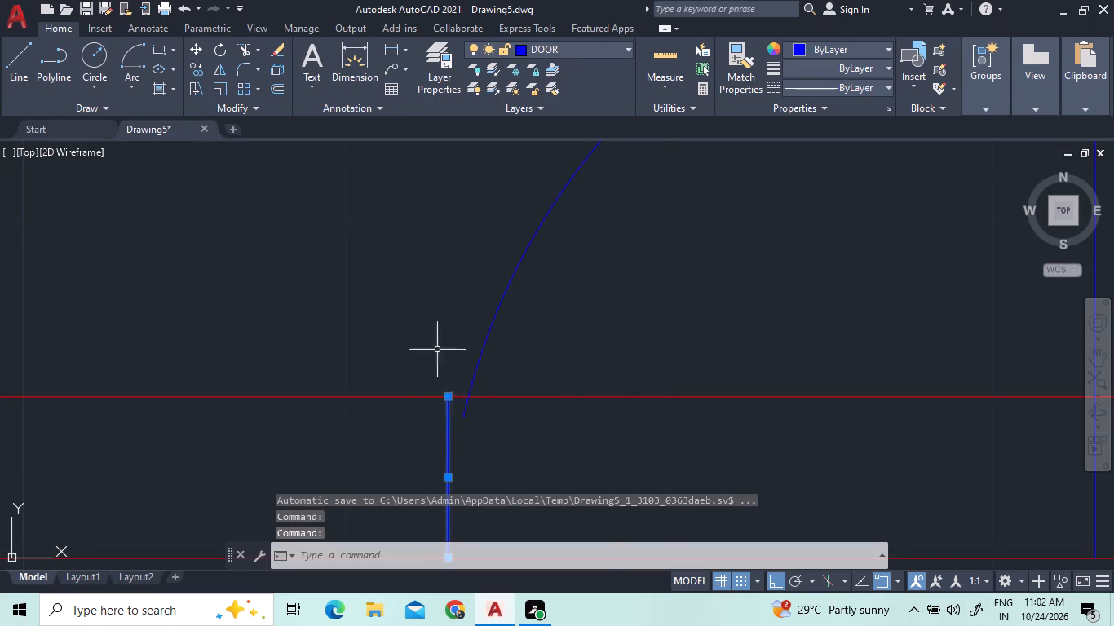
left_click(491, 317)
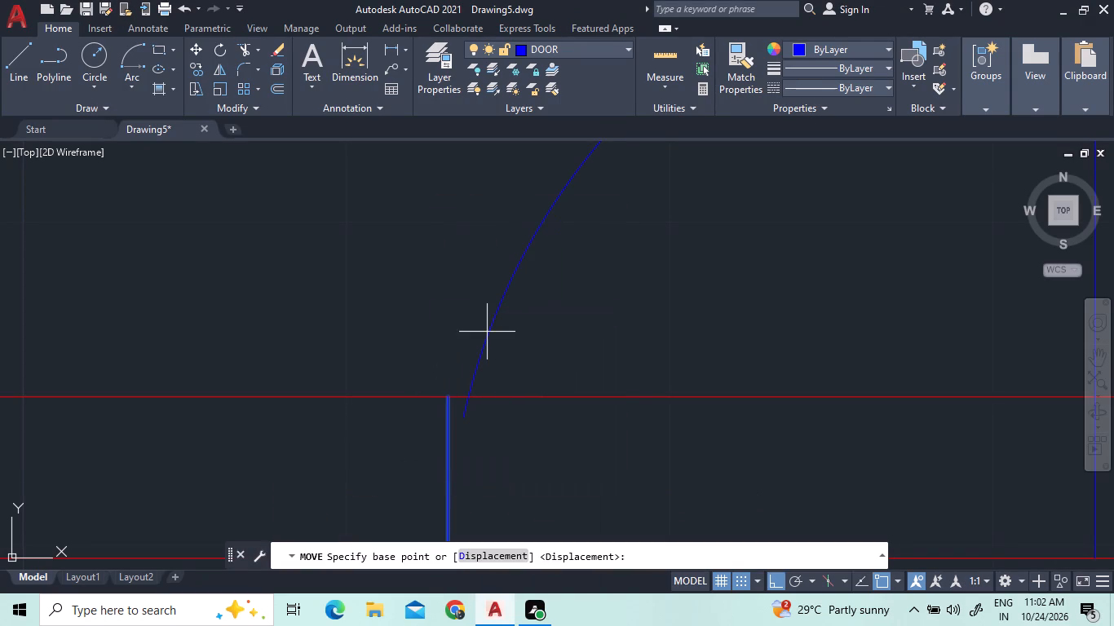
left_click(446, 399)
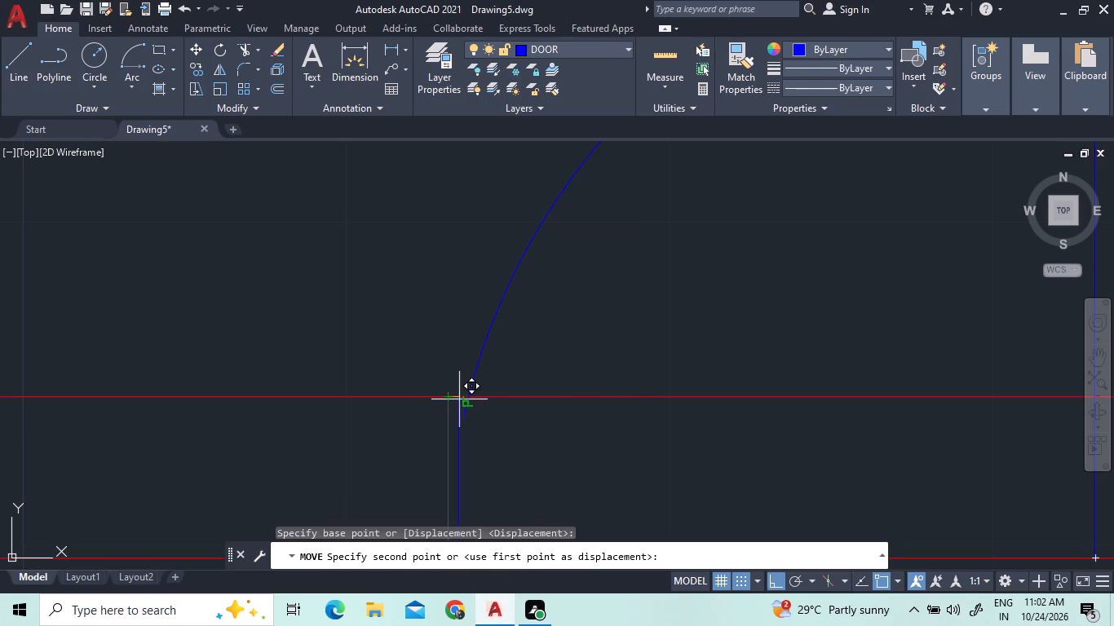
right_click(469, 396)
scroll(469, 396, "up", 2)
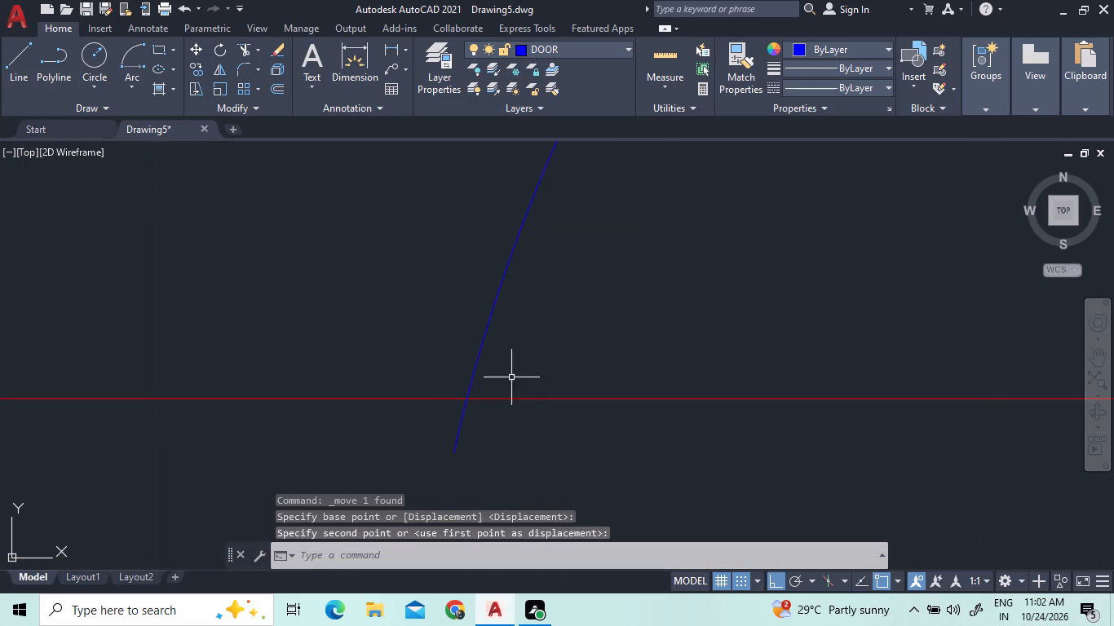
scroll(514, 357, "down", 4)
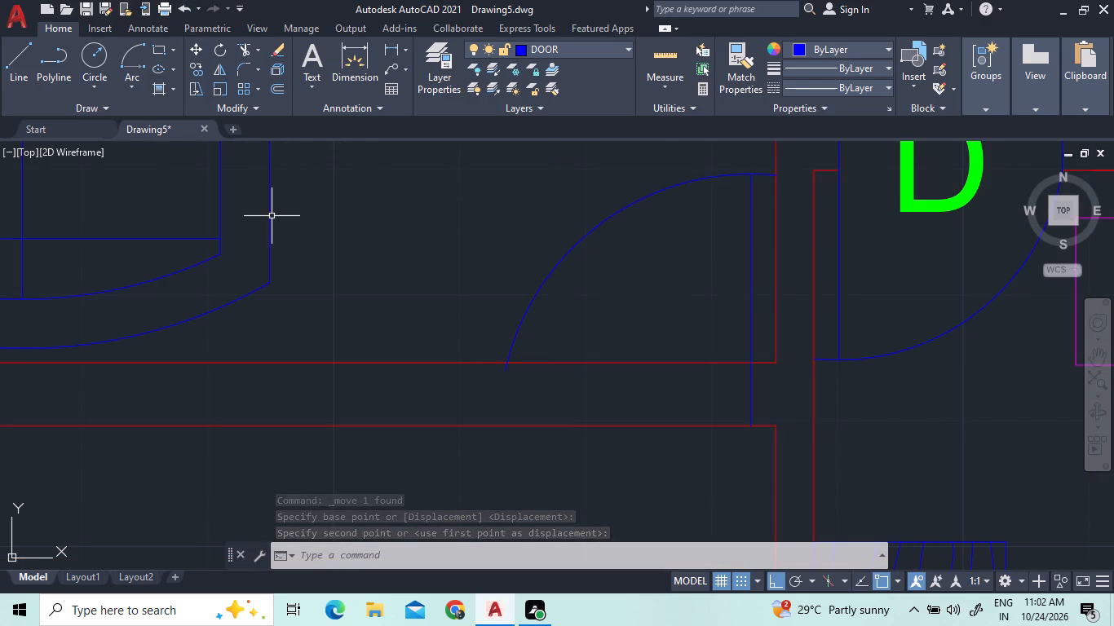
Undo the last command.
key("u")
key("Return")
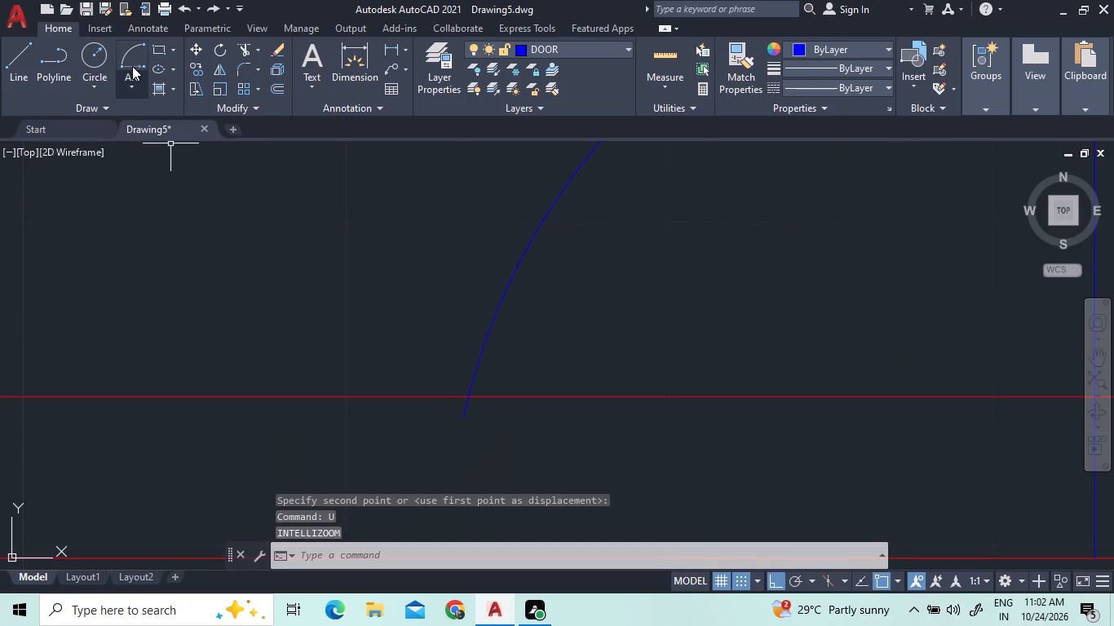
Draw the far jamb line from where the swing arc crosses the lower wall's upper line down to its lower line.
left_click(17, 54)
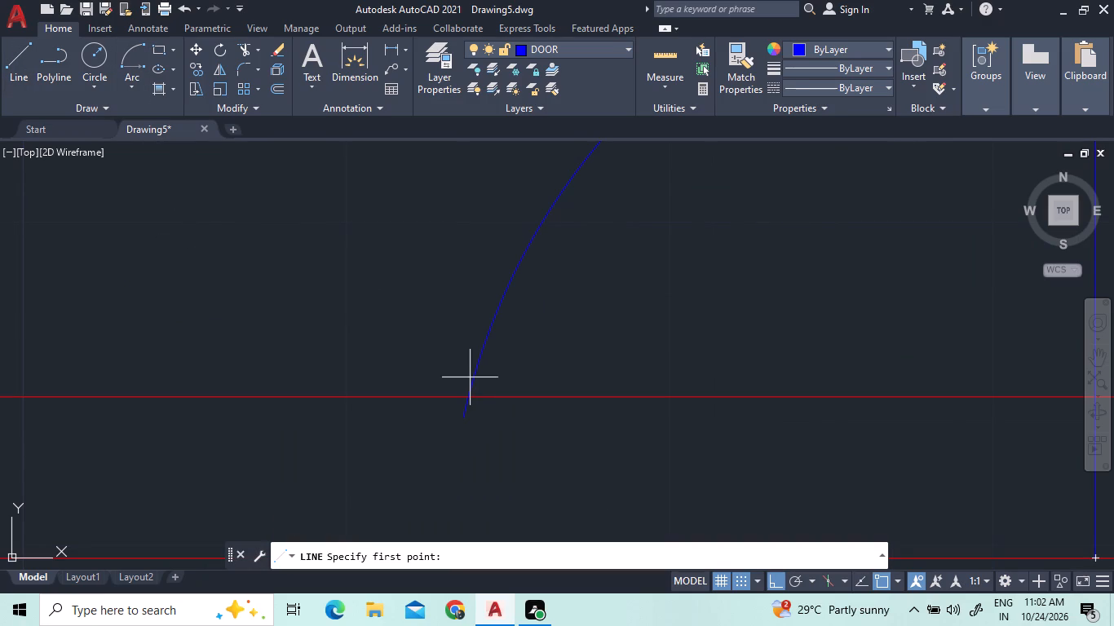
left_click(472, 392)
scroll(466, 436, "down", 2)
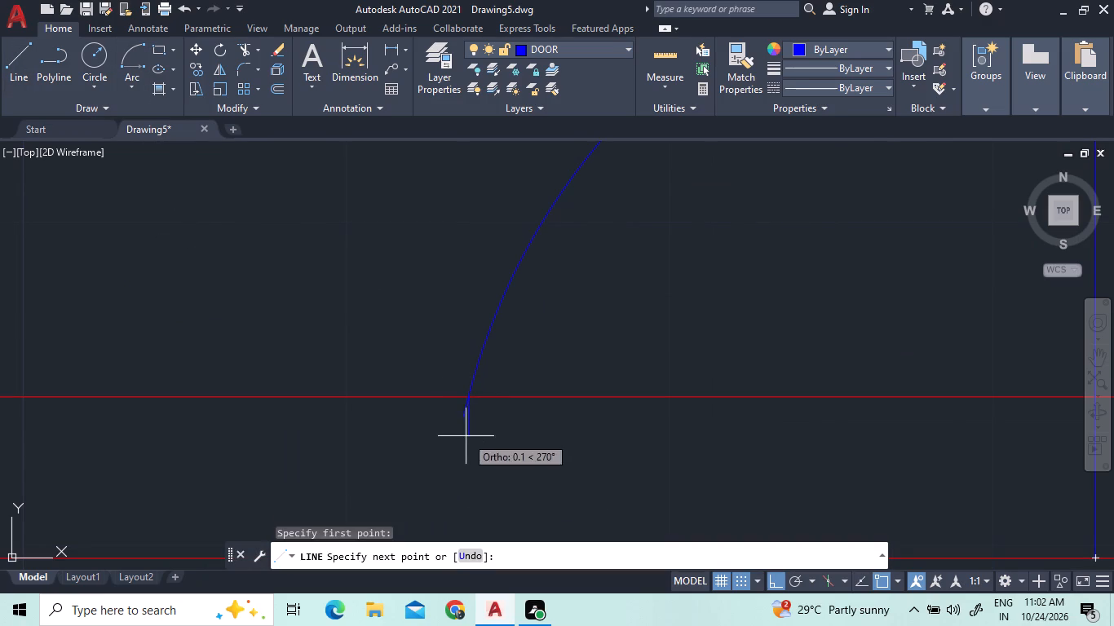
scroll(466, 436, "down", 1)
scroll(466, 475, "up", 3)
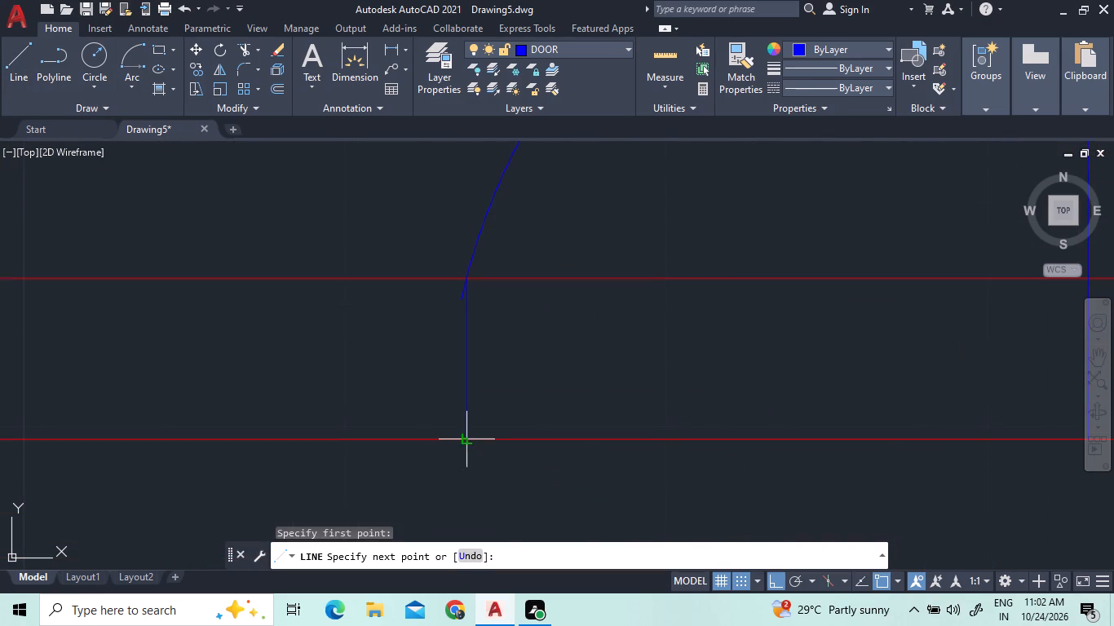
scroll(462, 434, "up", 2)
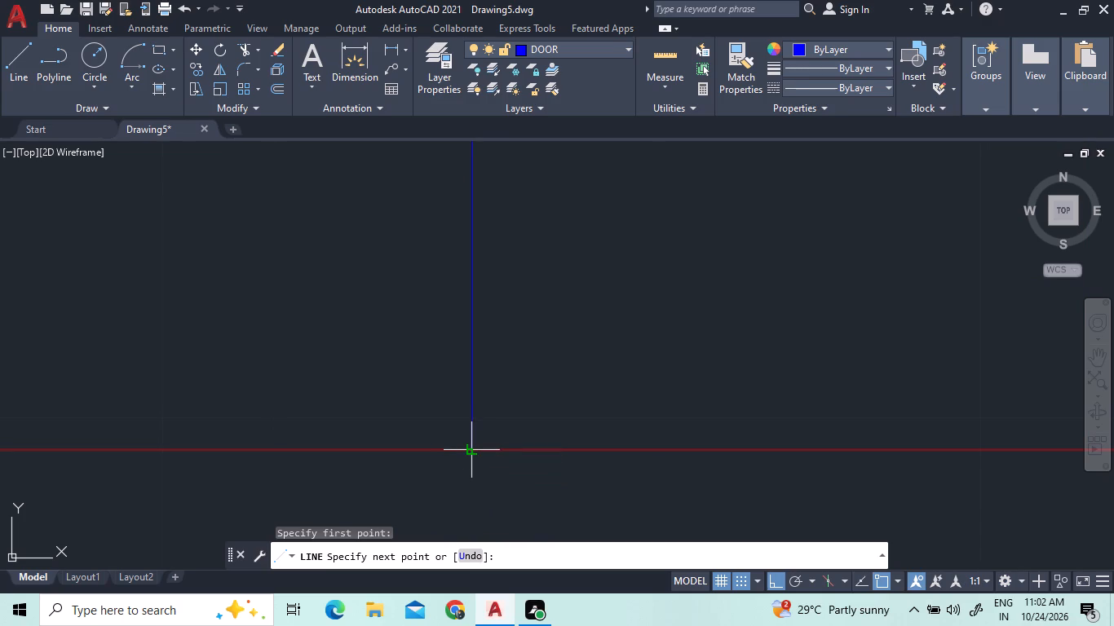
left_click(468, 447)
right_click(464, 432)
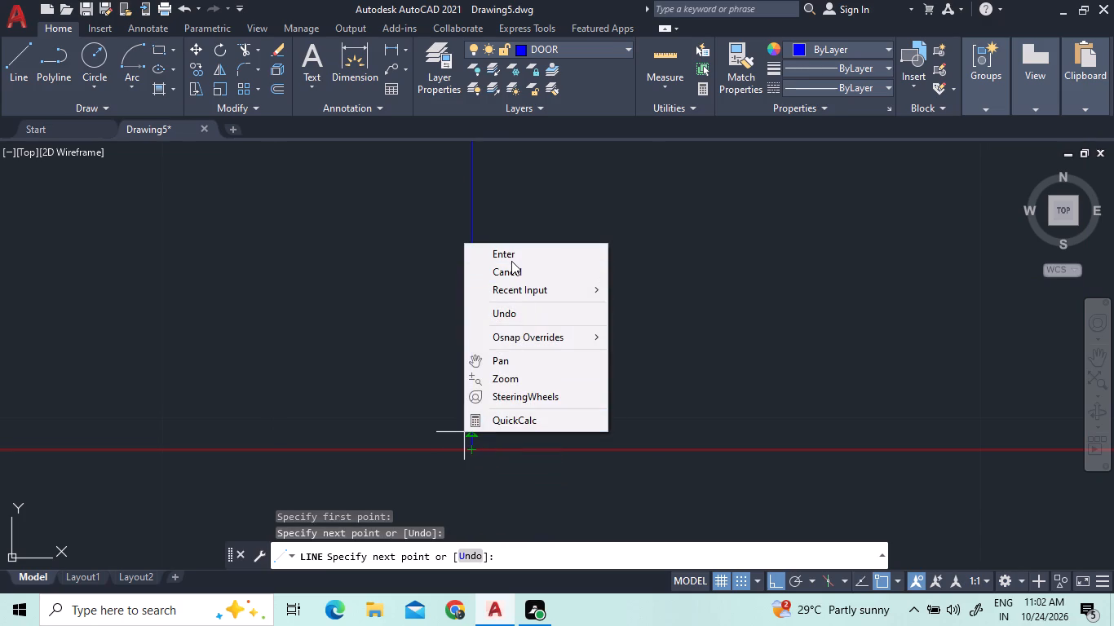
left_click(511, 261)
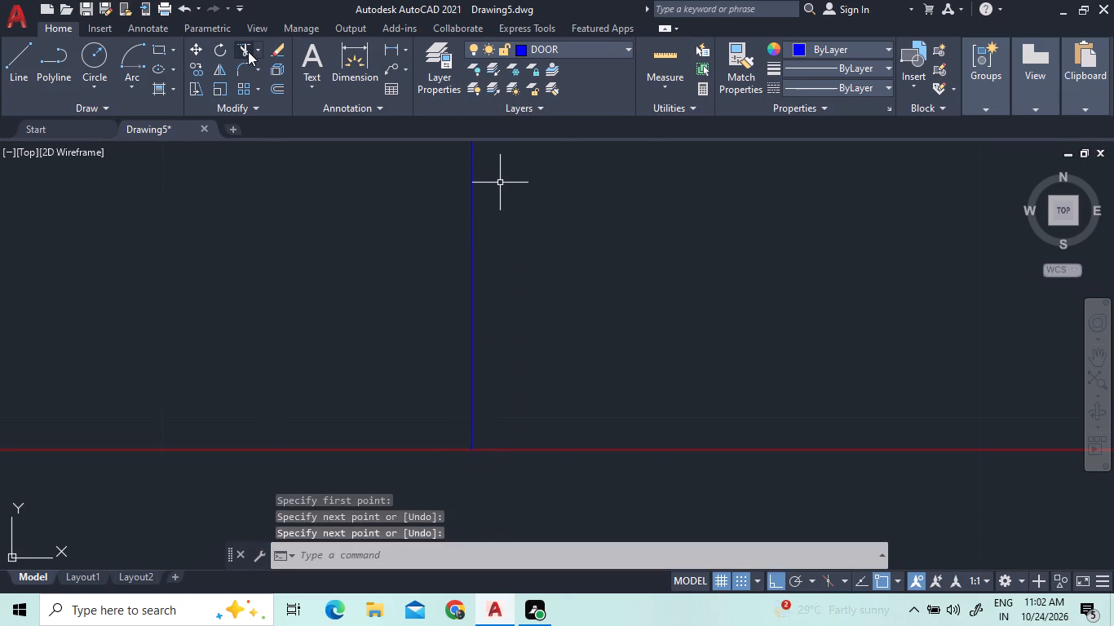
Trim the swing arc's short stub below the lower wall's upper line at the far jamb.
left_click(246, 51)
scroll(497, 461, "down", 4)
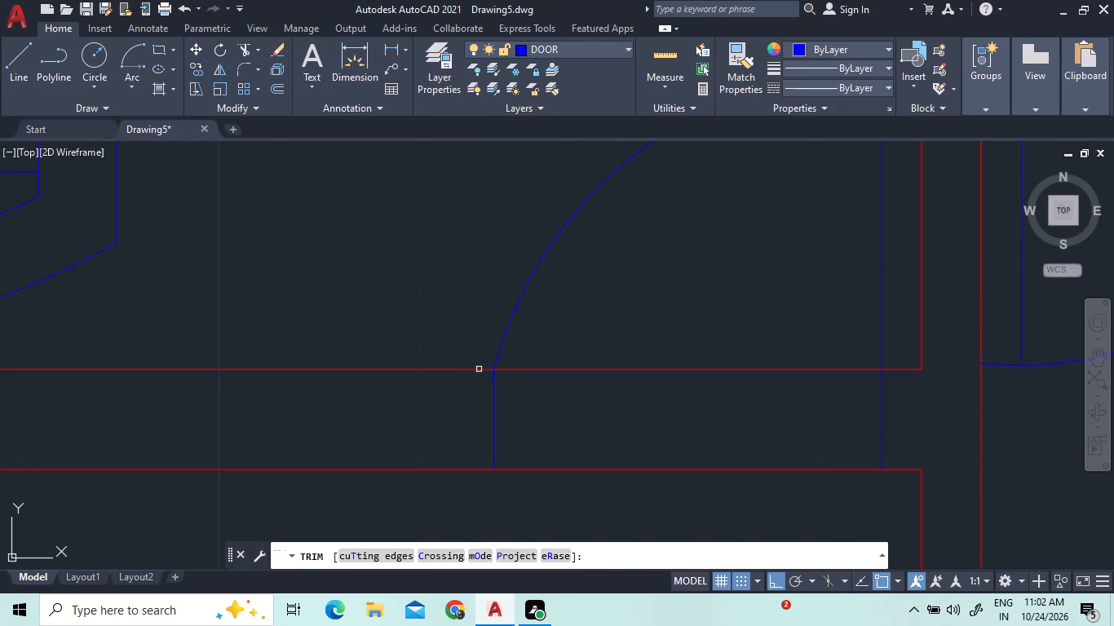
scroll(484, 374, "up", 3)
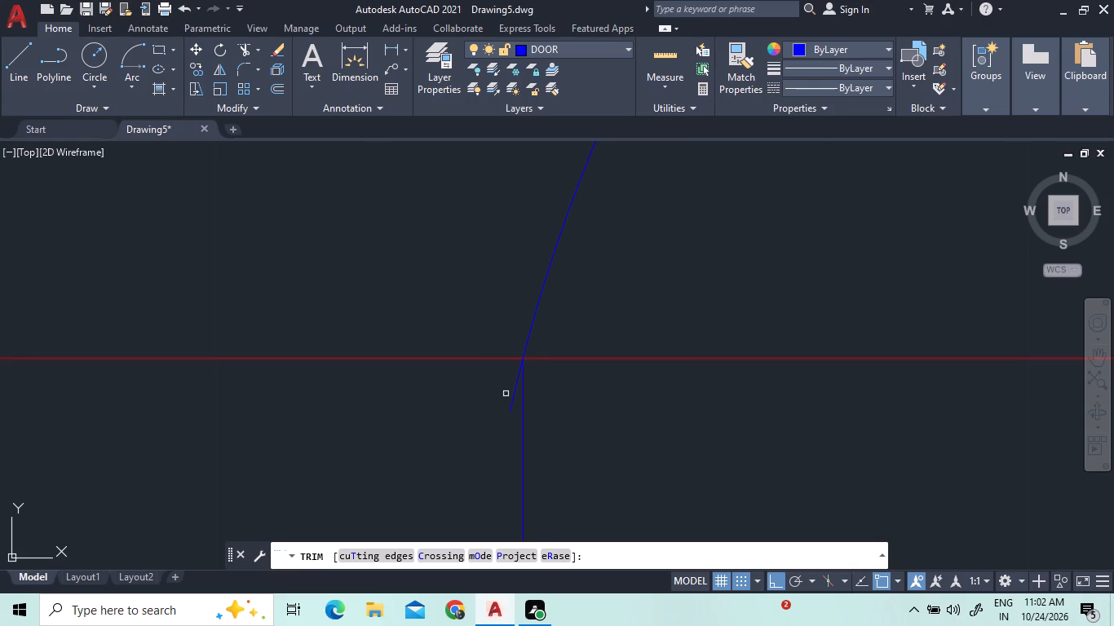
left_click(514, 397)
Trim both lines of the living room's lower wall between the two jambs to open the doorway.
scroll(460, 275, "down", 1)
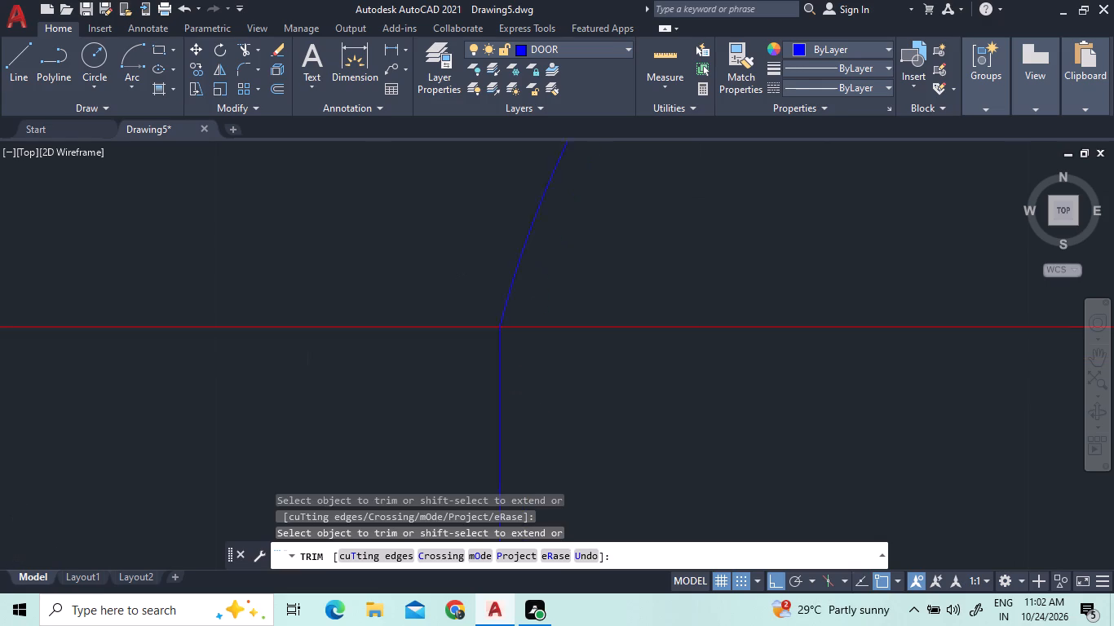
scroll(460, 275, "down", 1)
scroll(513, 399, "down", 2)
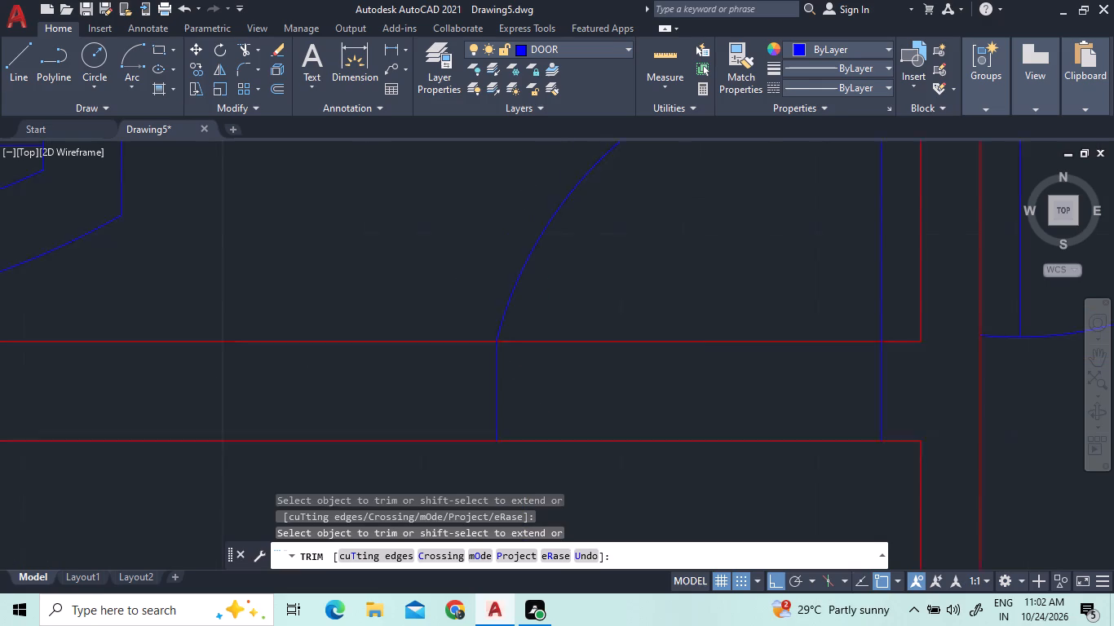
scroll(513, 399, "down", 1)
left_click(604, 446)
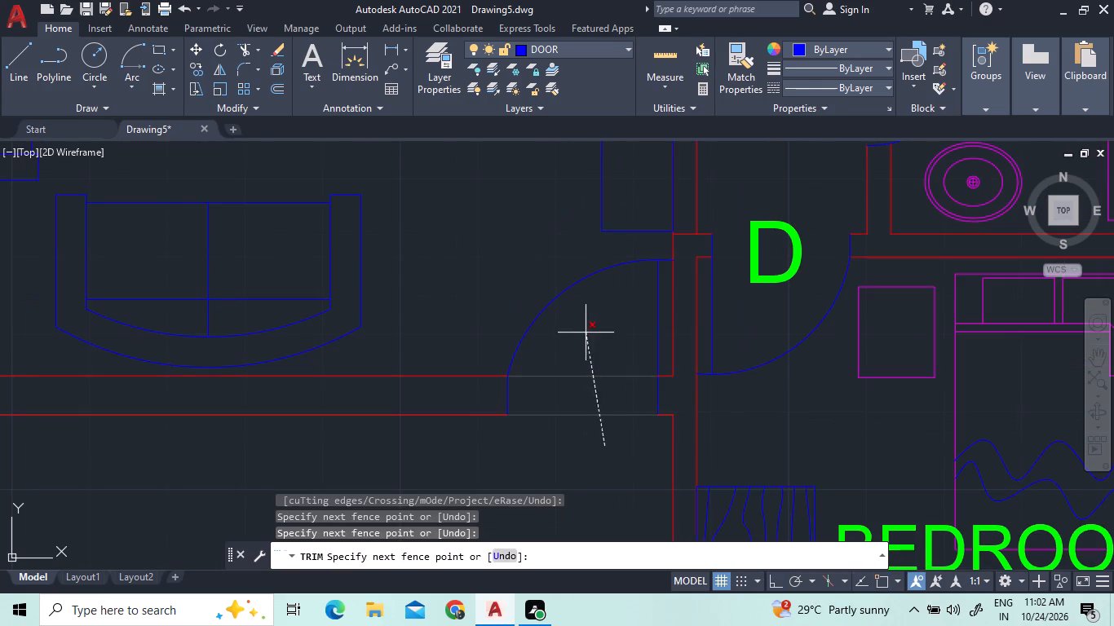
left_click(586, 333)
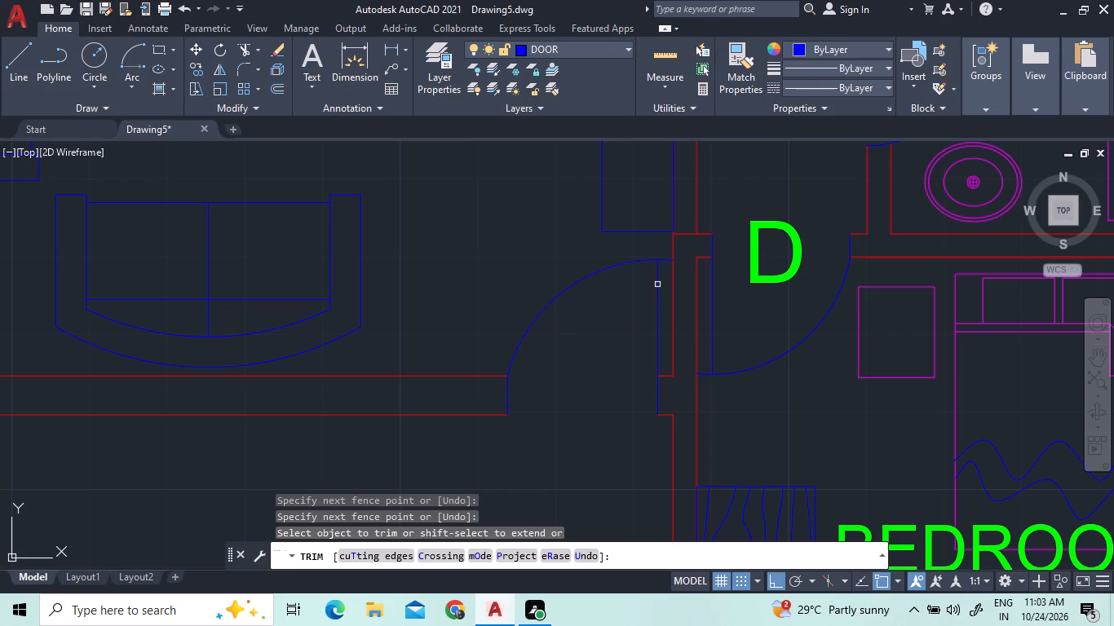
right_click(626, 368)
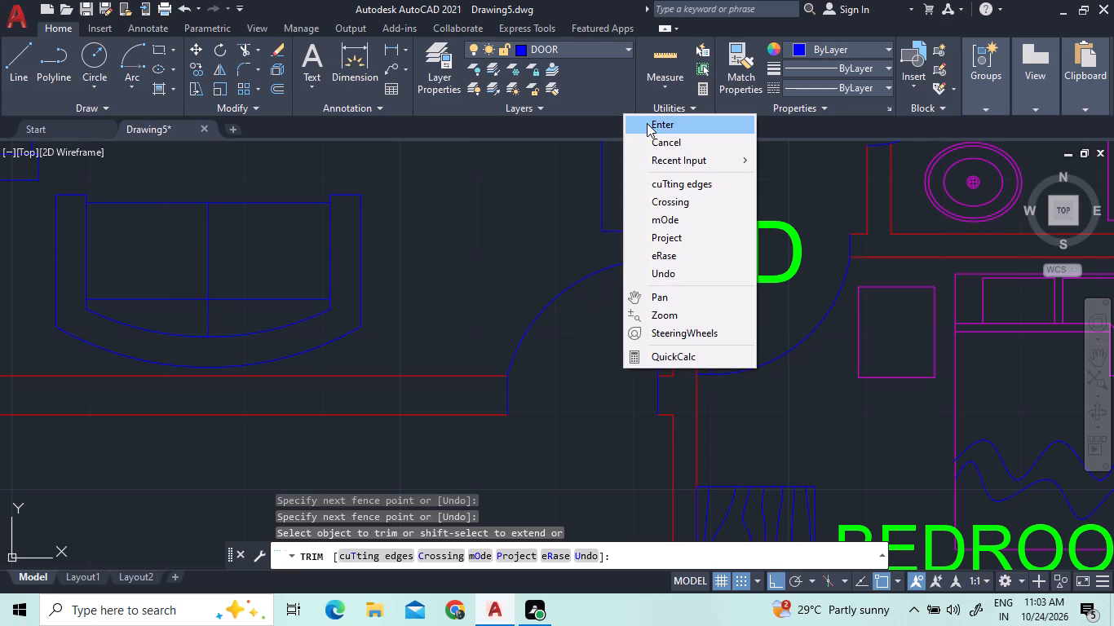
left_click(647, 123)
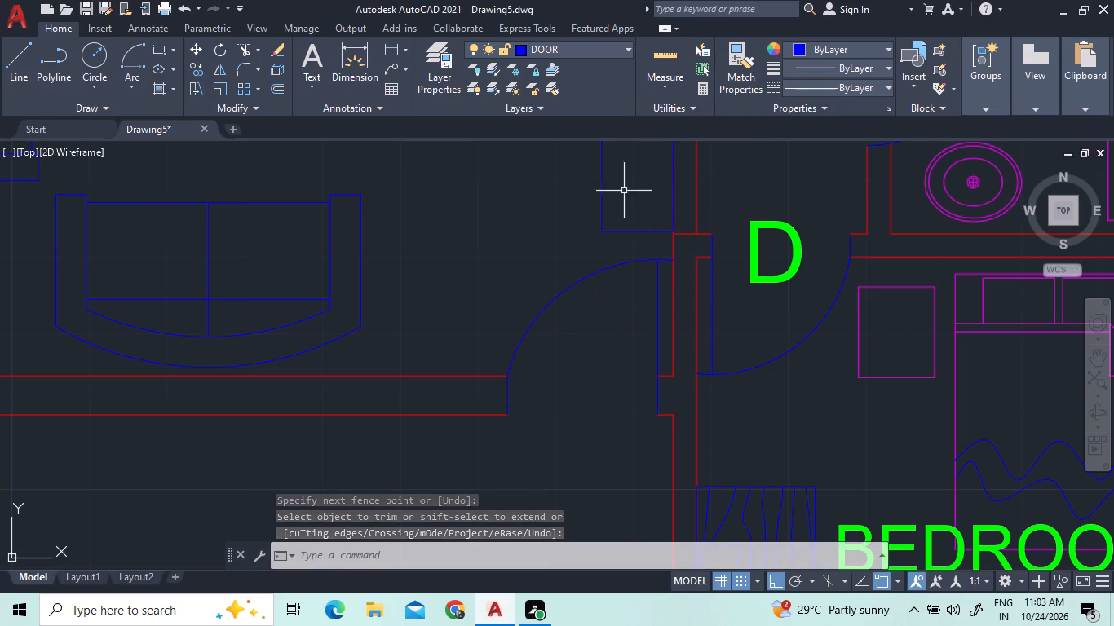
Trim the arc stubs between door leaf and wall at the living room door and the Bedroom 3 door.
left_click(238, 46)
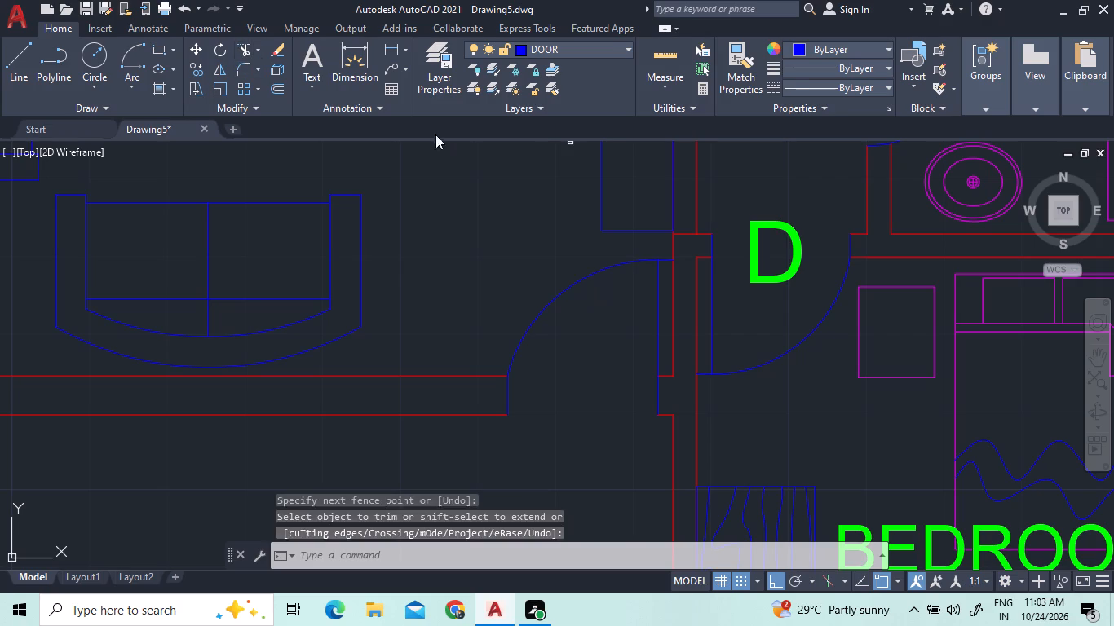
left_click(665, 261)
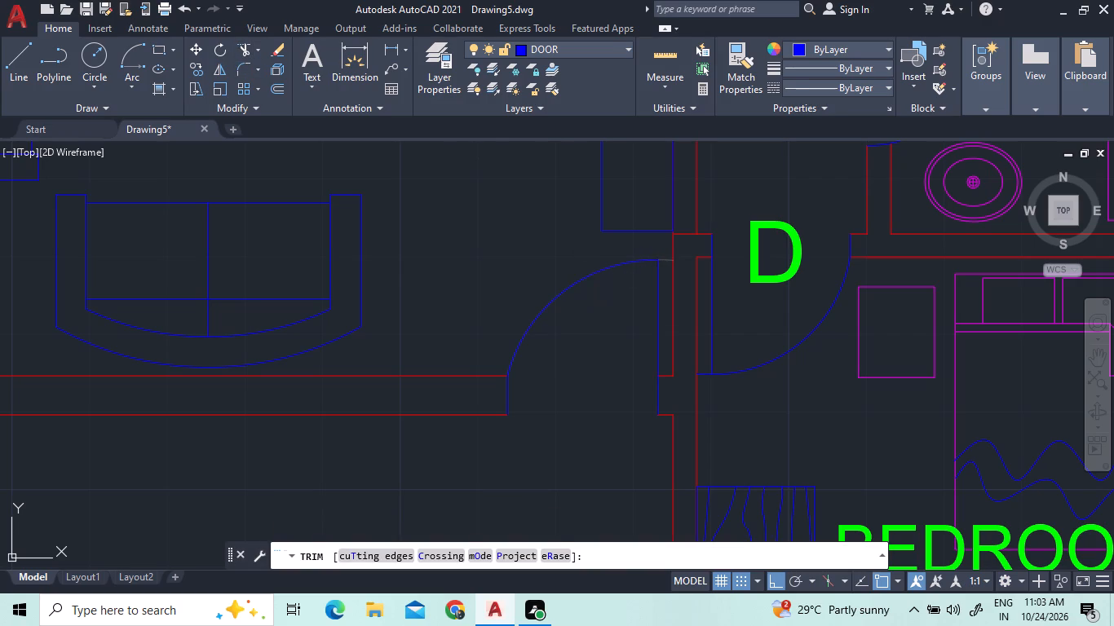
left_click(701, 374)
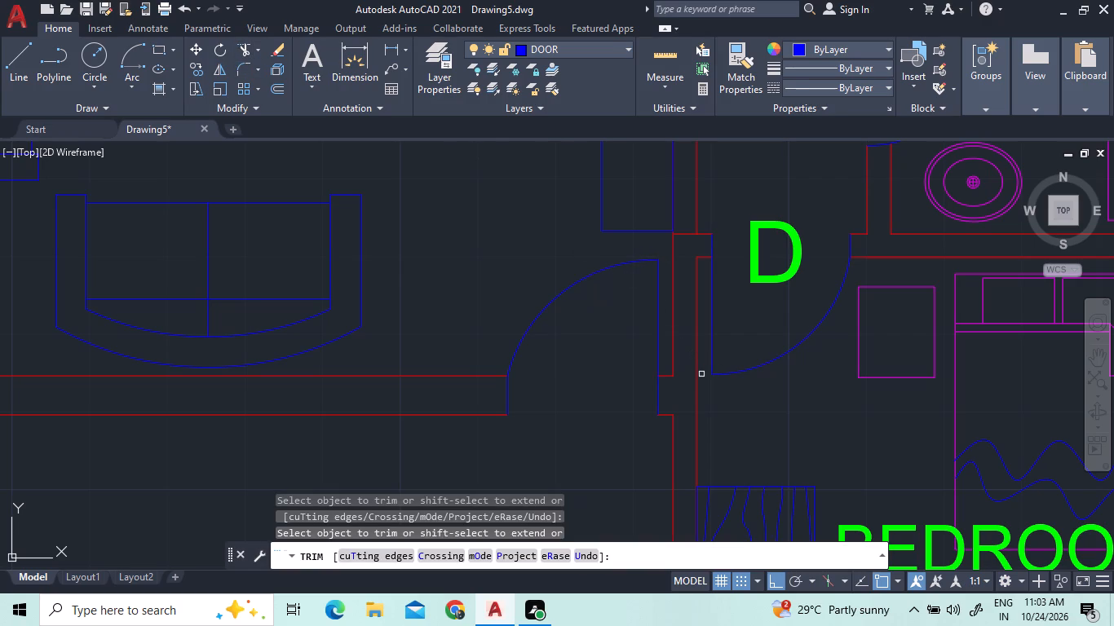
Trim away the outer wall's leftover inner line below the living room's lower wall.
scroll(488, 315, "down", 2)
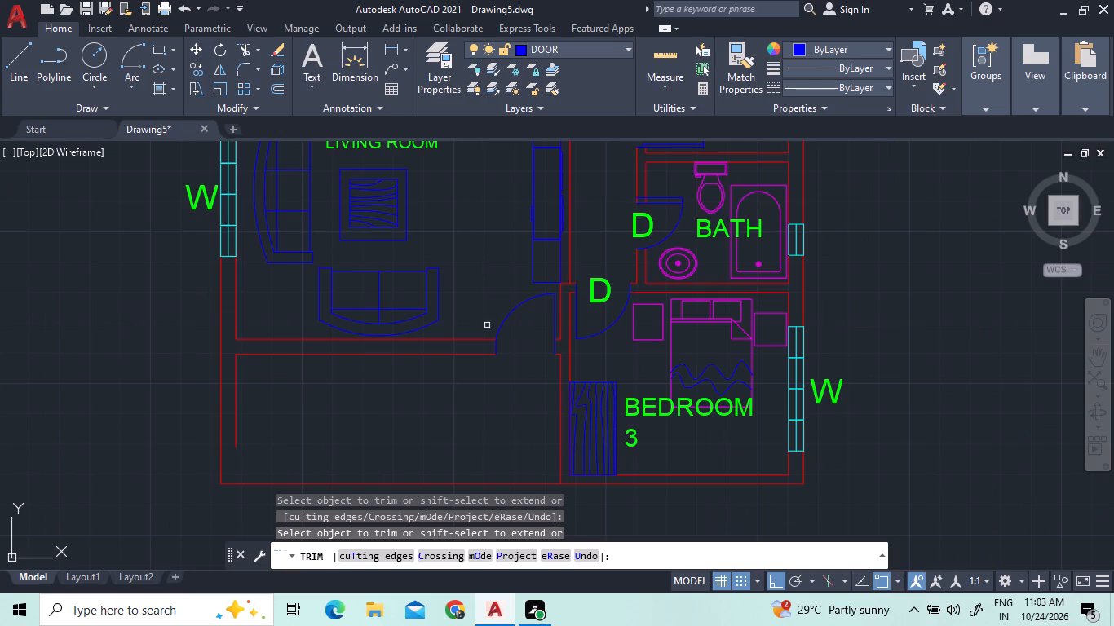
scroll(490, 384, "down", 1)
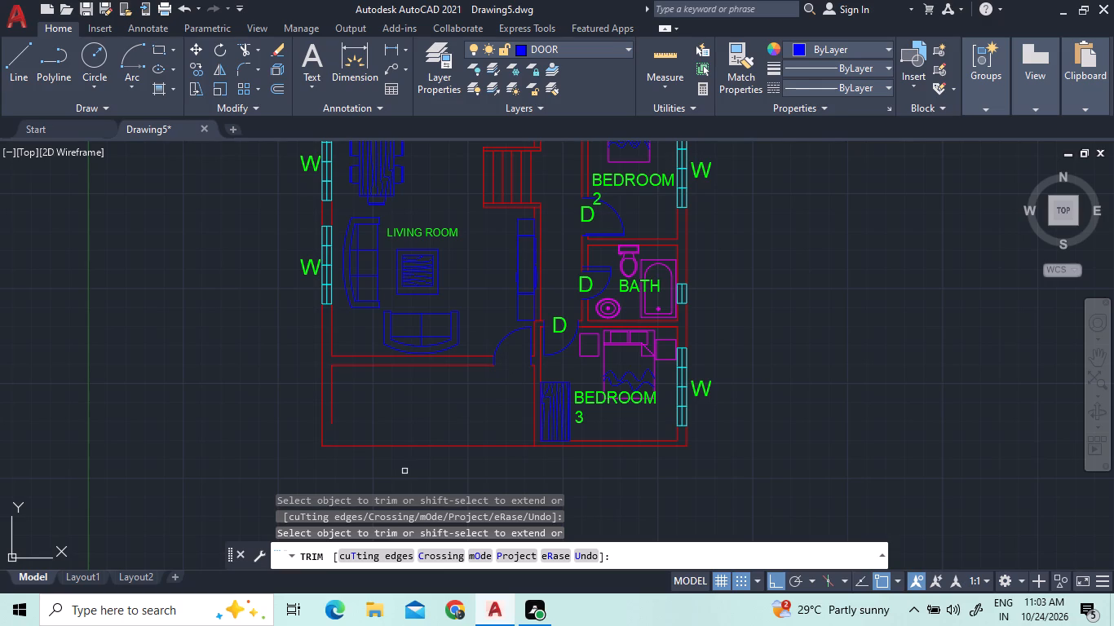
left_click(330, 409)
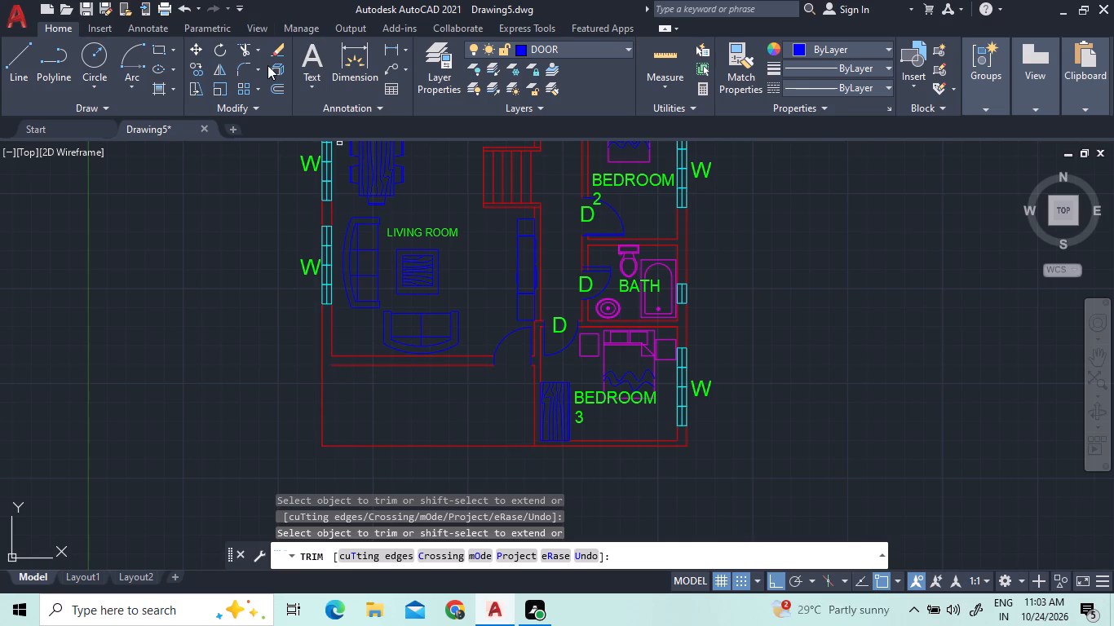
Extend the lower line of the living room's lower wall to the house's outer wall line.
left_click(254, 41)
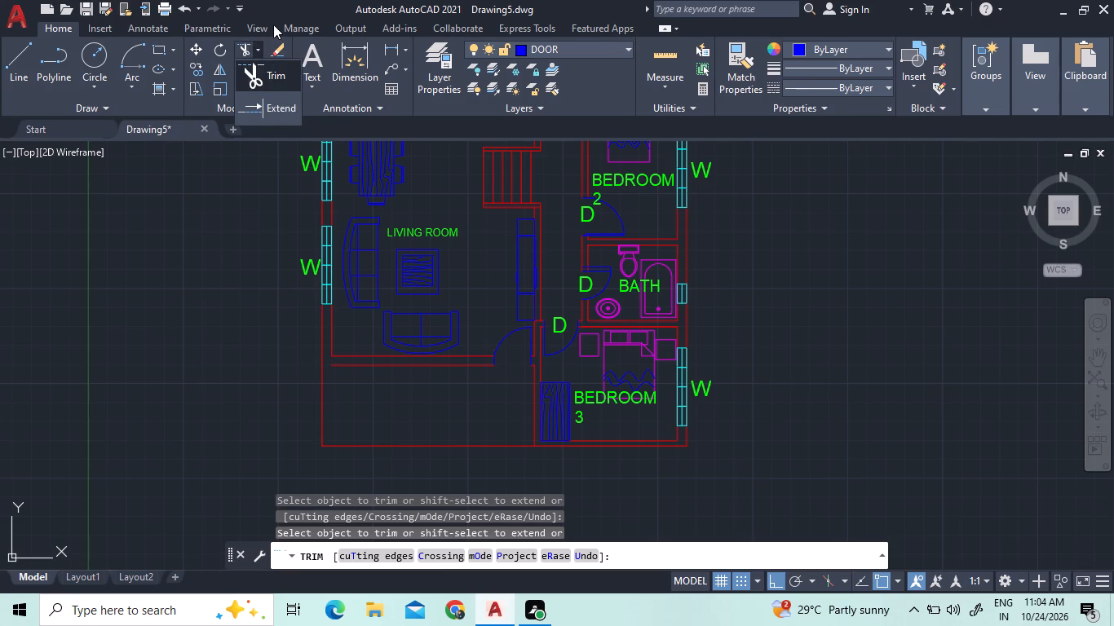
left_click(281, 100)
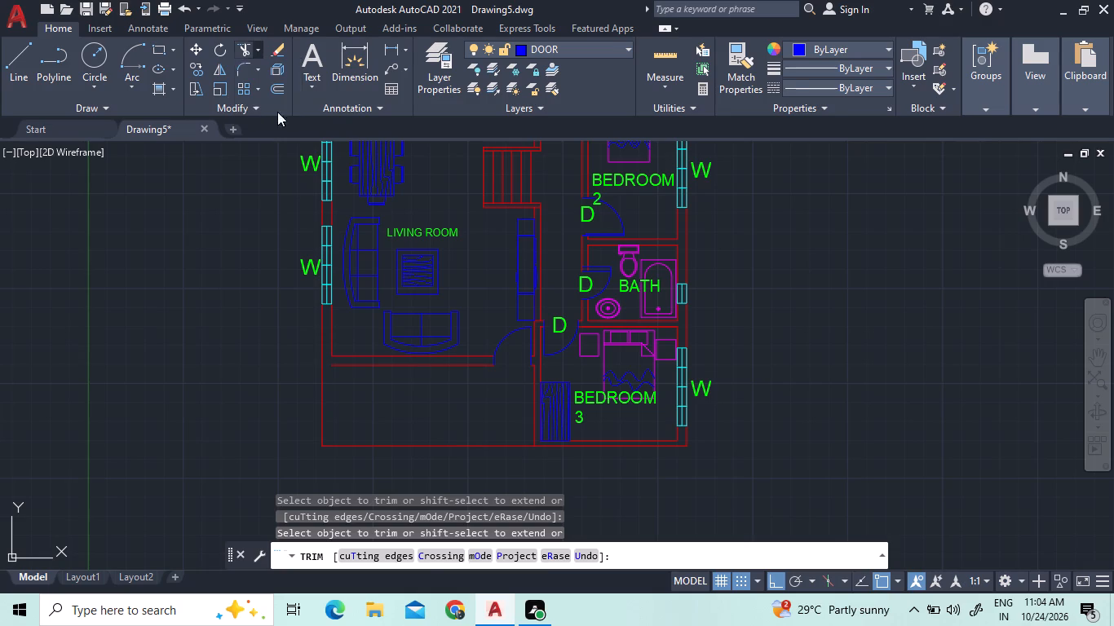
left_click(337, 364)
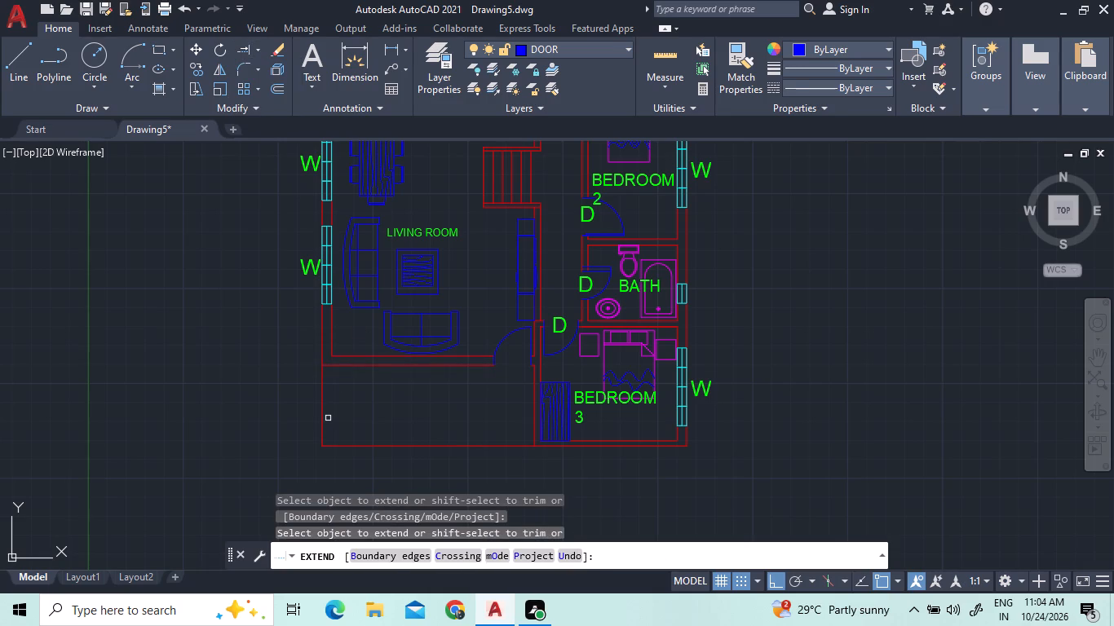
right_click(37, 344)
left_click(51, 347)
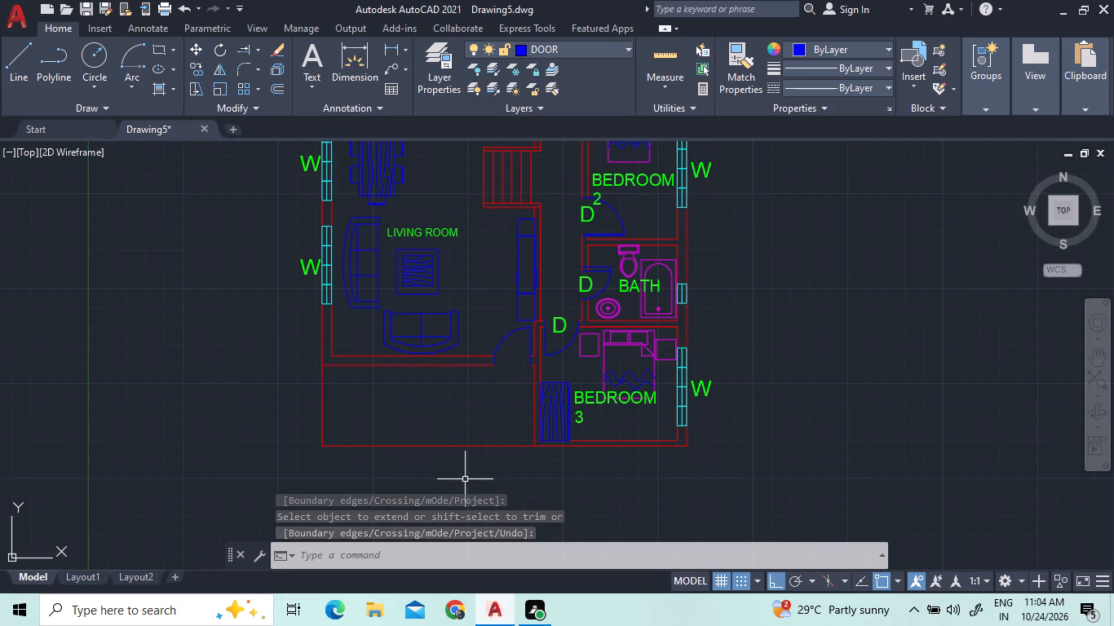
Copy the D label from the Bedroom 3 door to the living room's new door opening, with Ortho off.
left_click(562, 326)
right_click(542, 334)
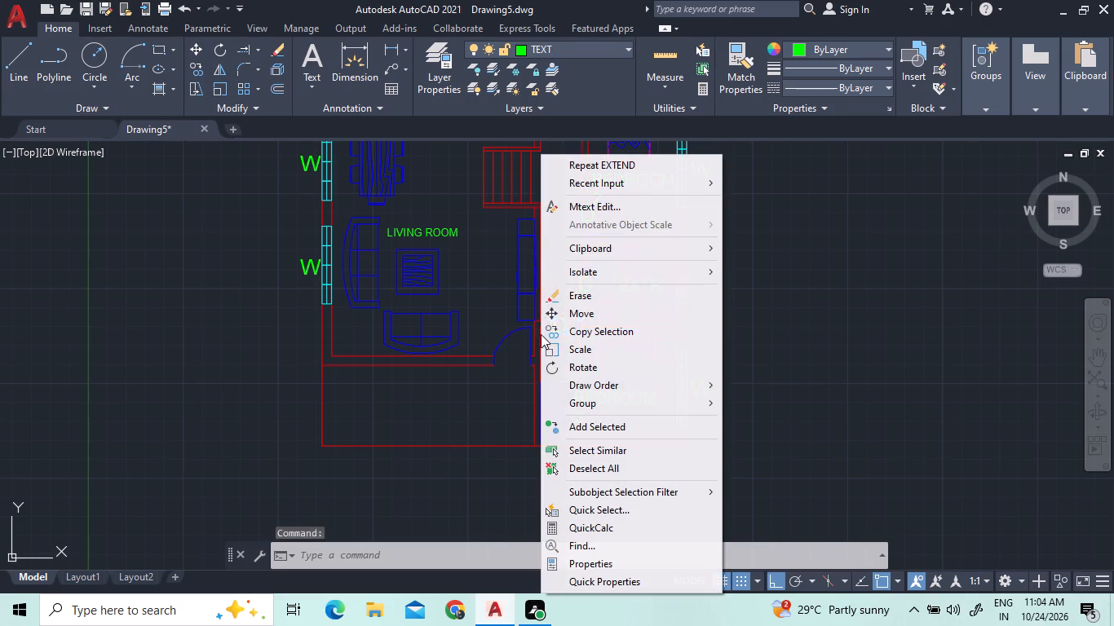
left_click(577, 326)
left_click(577, 326)
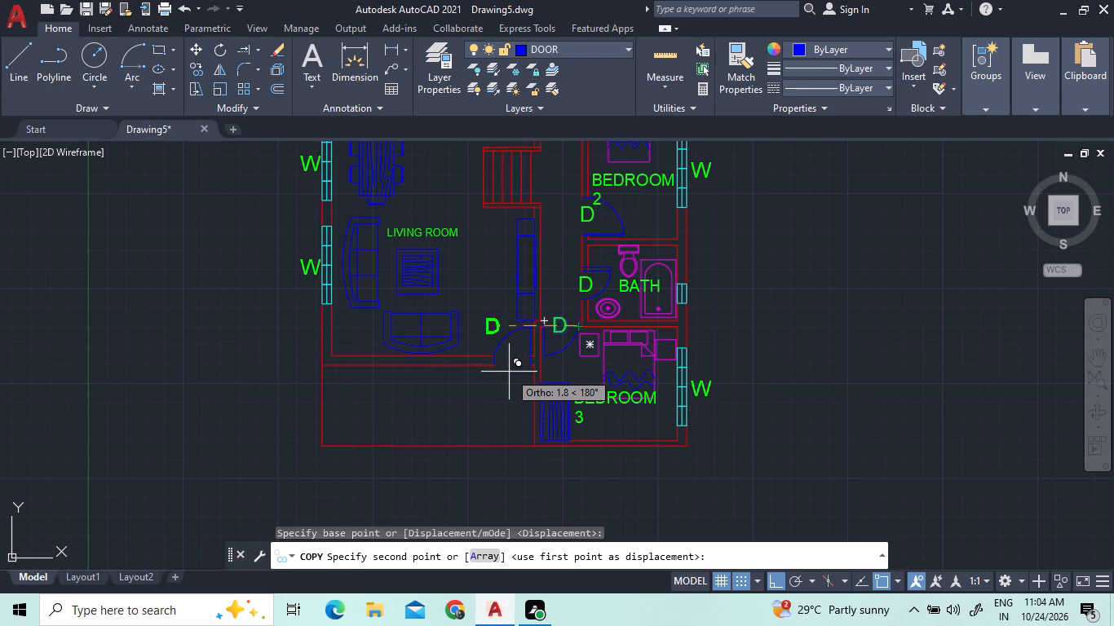
key("F8")
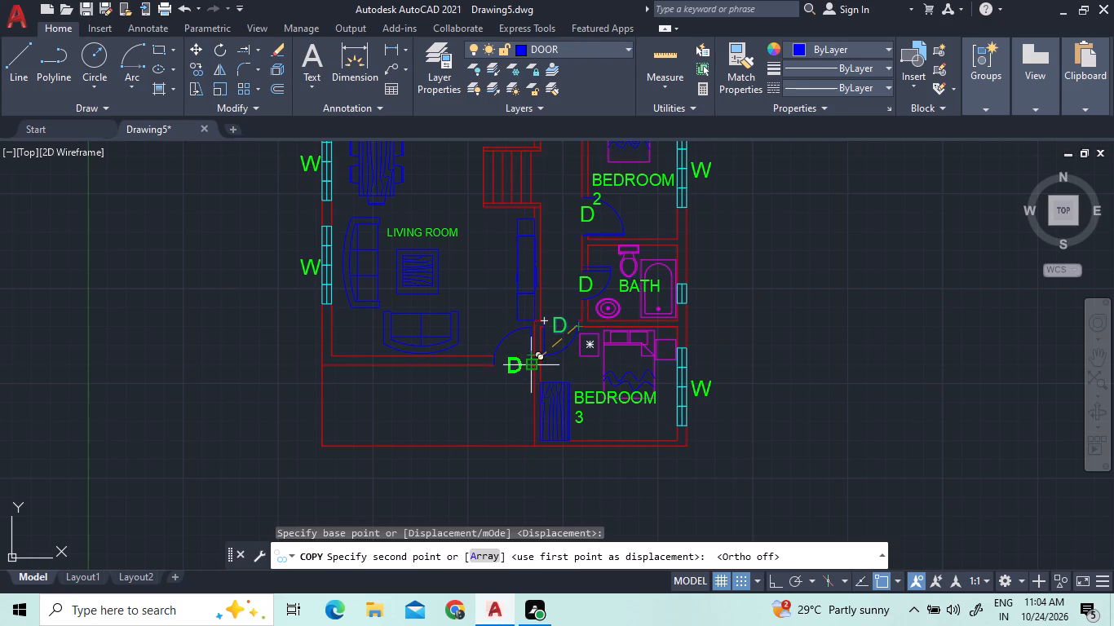
scroll(526, 364, "up", 2)
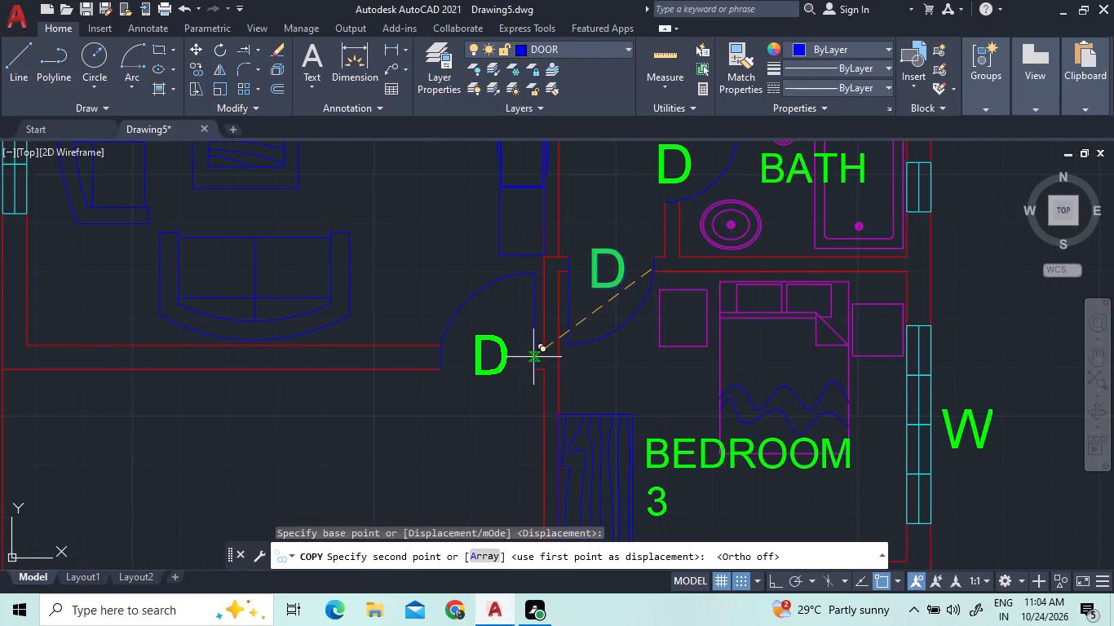
left_click(534, 356)
key("Escape")
Draw a small, nearly square rectangle against the outer wall line, just below the living room's lower wall.
scroll(632, 352, "down", 2)
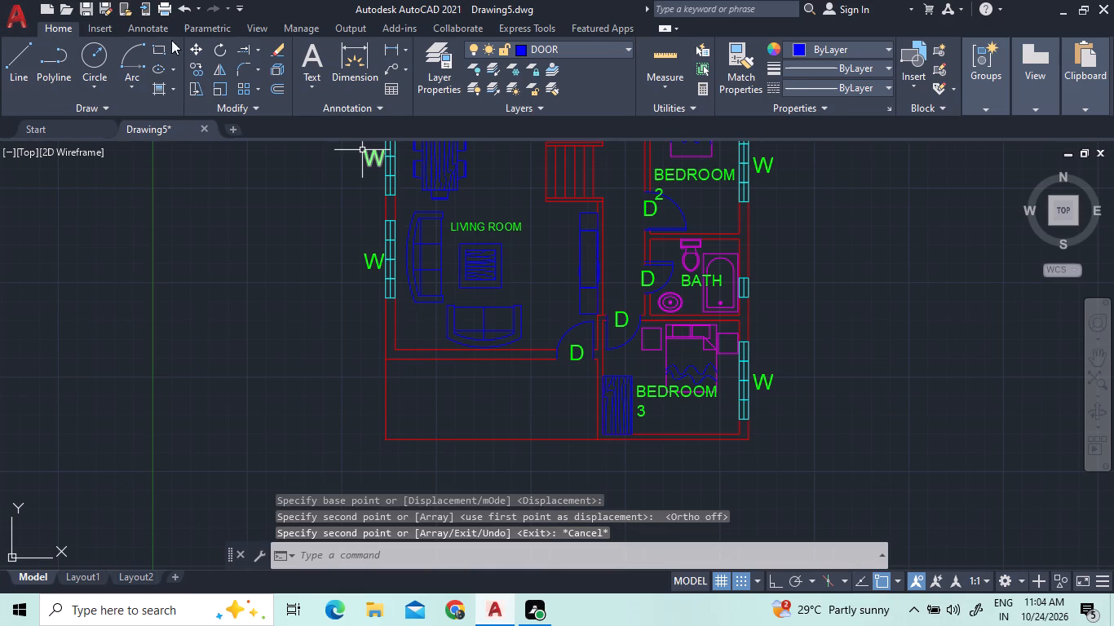
left_click(163, 50)
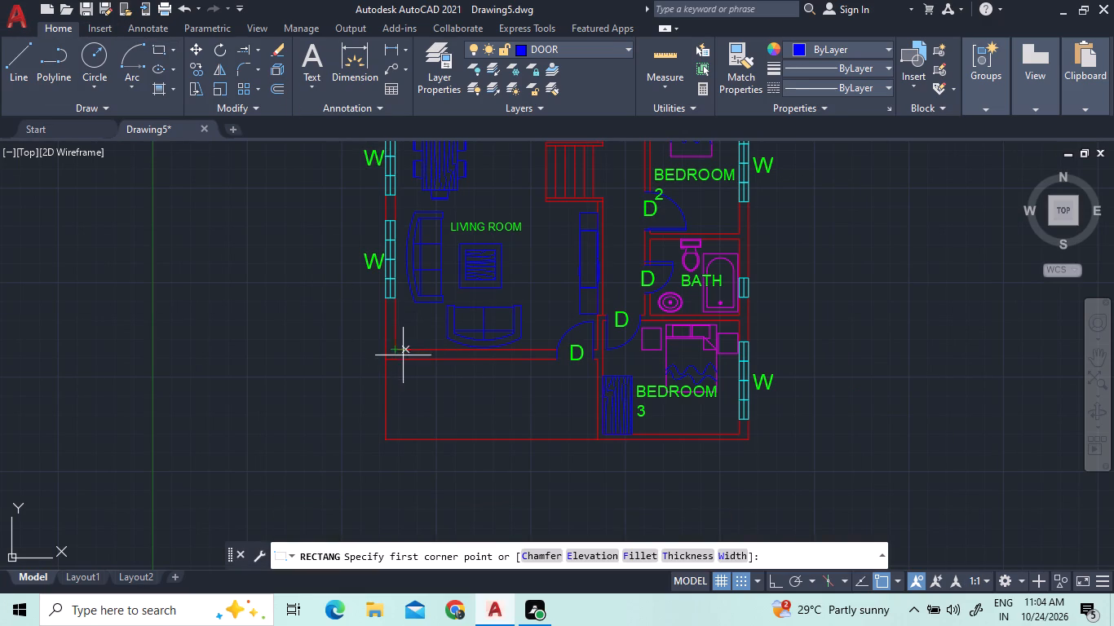
scroll(404, 395, "up", 2)
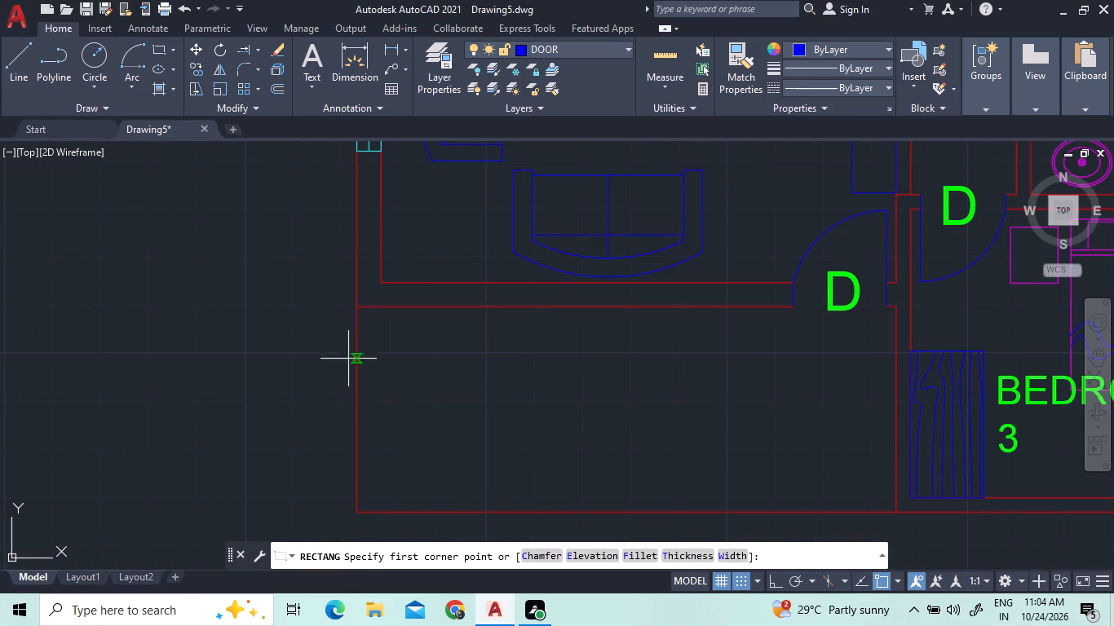
scroll(361, 310, "up", 3)
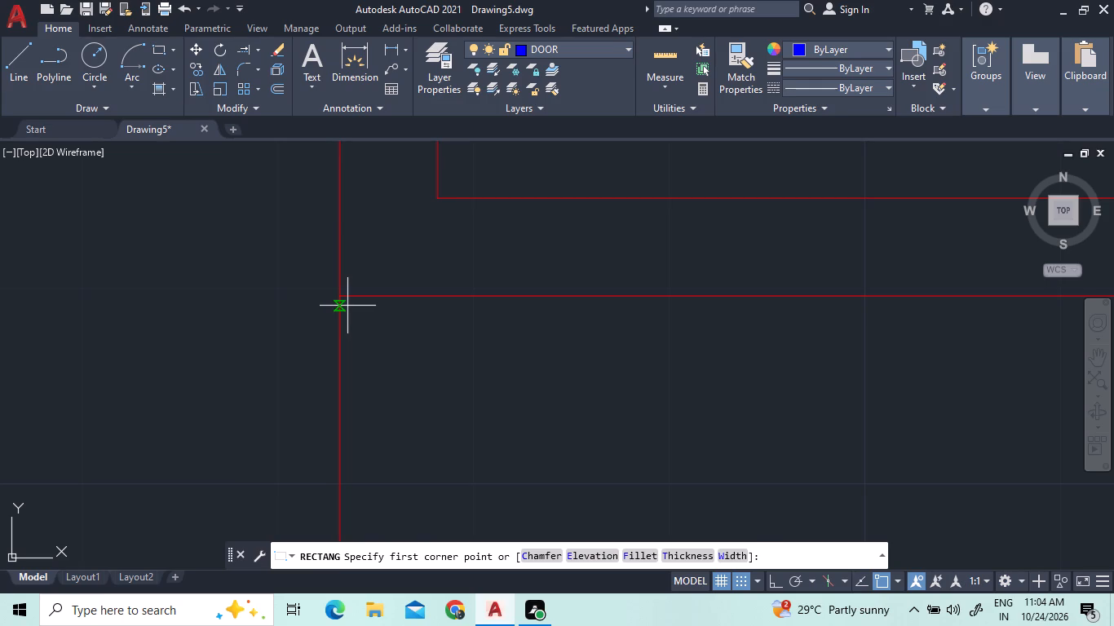
left_click(347, 306)
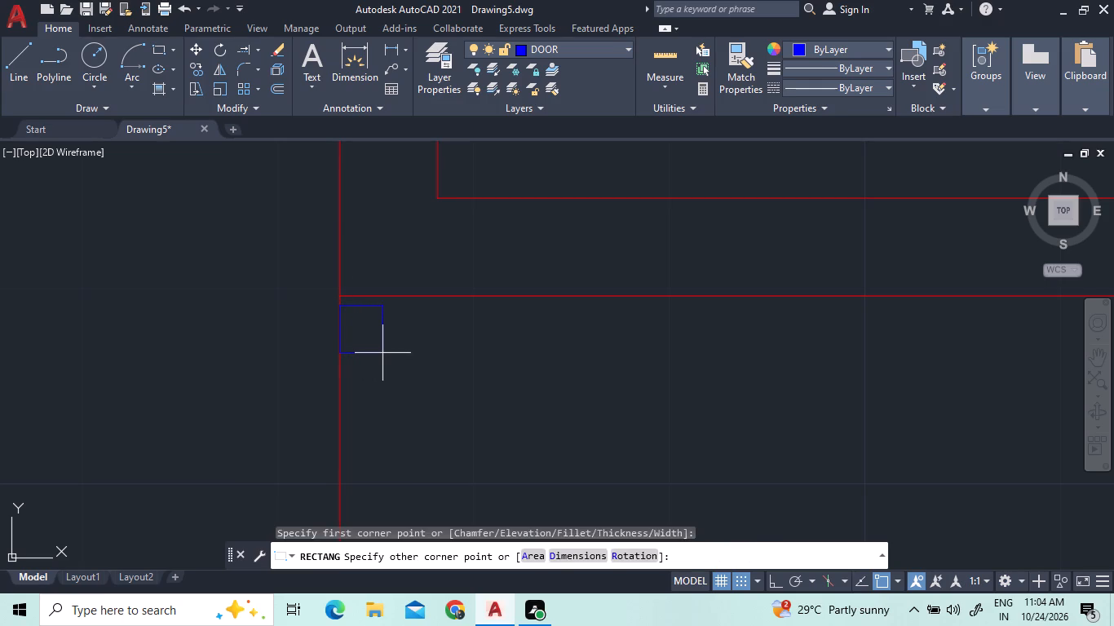
left_click(382, 353)
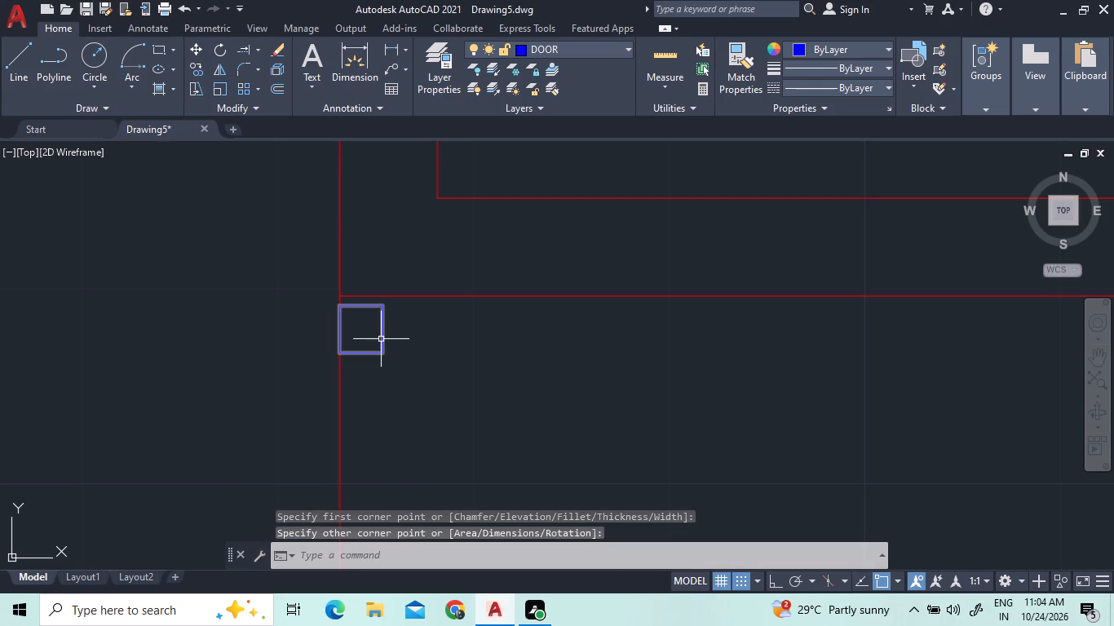
Create a rectangular array of the small rectangle with 8 columns and 6 rows.
left_click(381, 339)
left_click(247, 96)
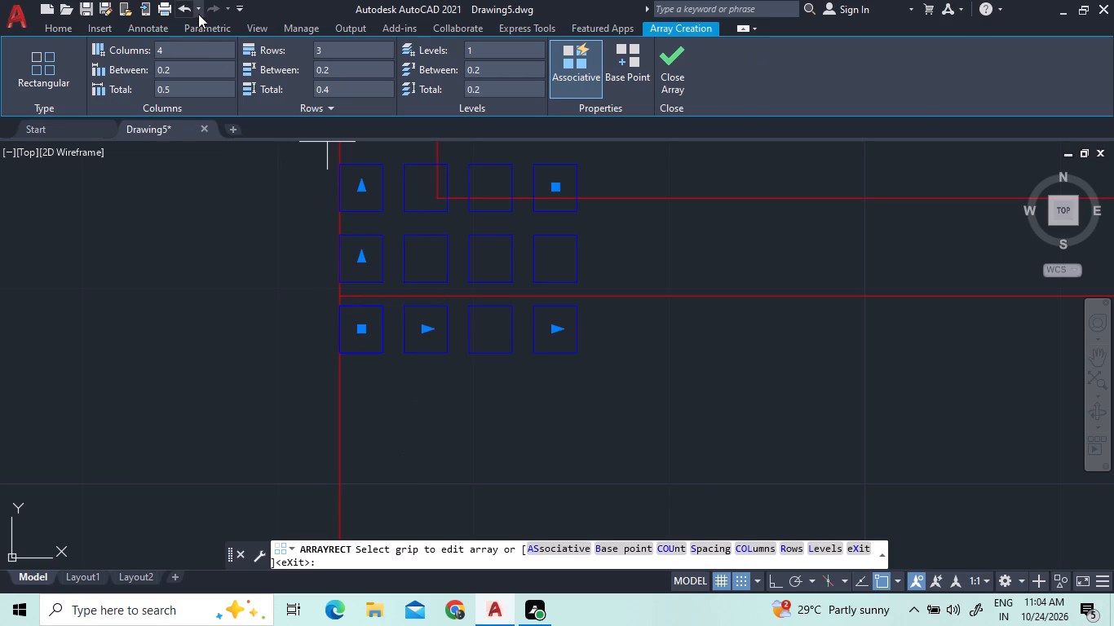
left_click(179, 50)
key("8")
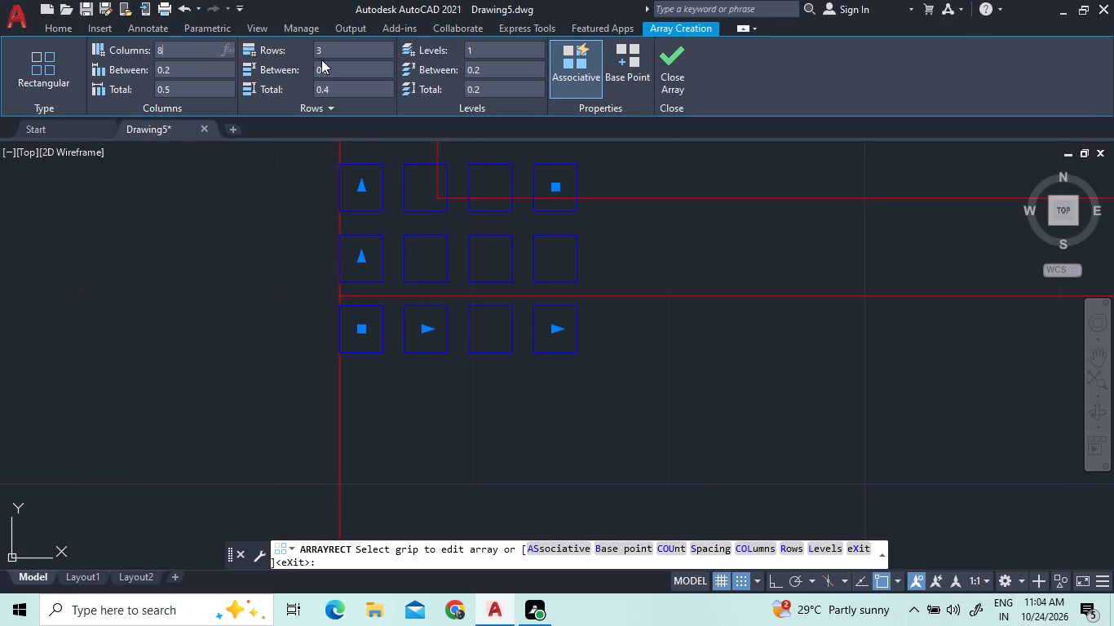
left_click(336, 56)
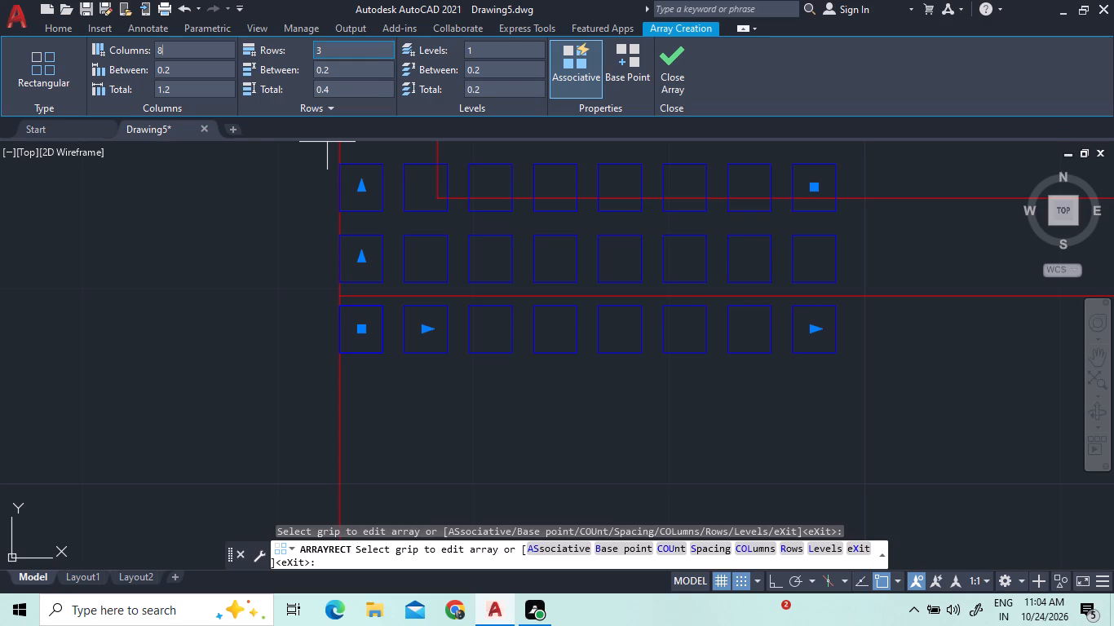
left_click(324, 49)
key("6")
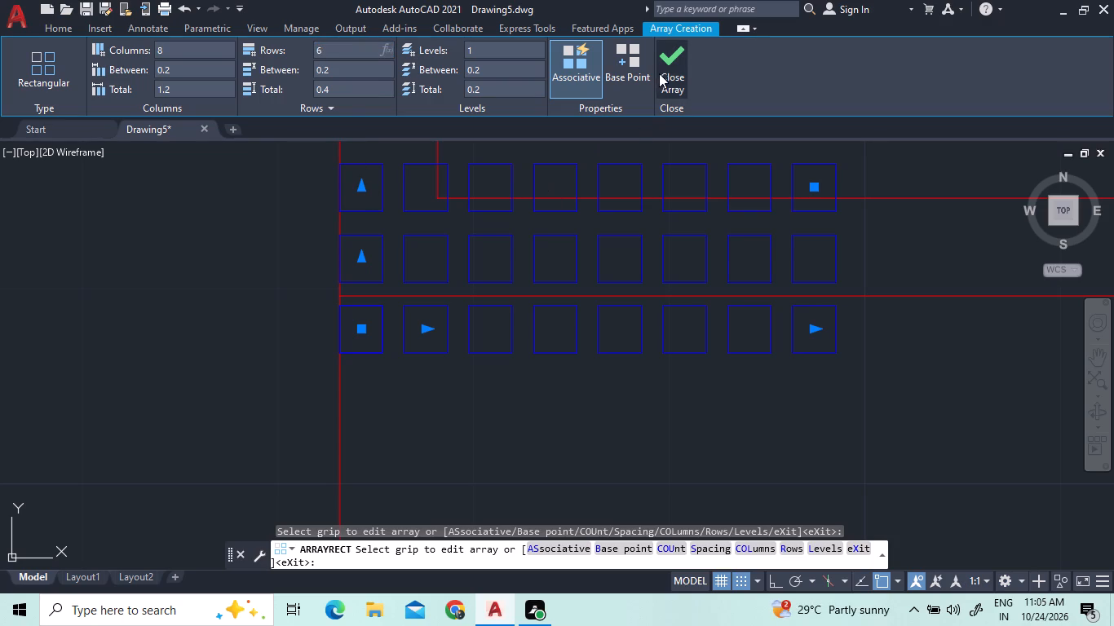
left_click(669, 68)
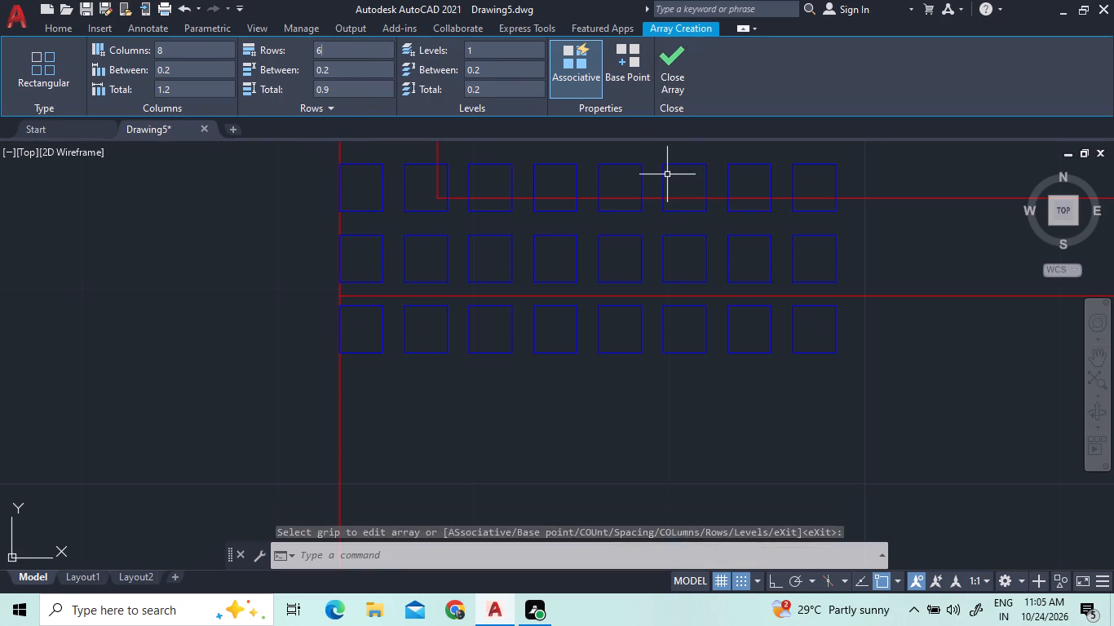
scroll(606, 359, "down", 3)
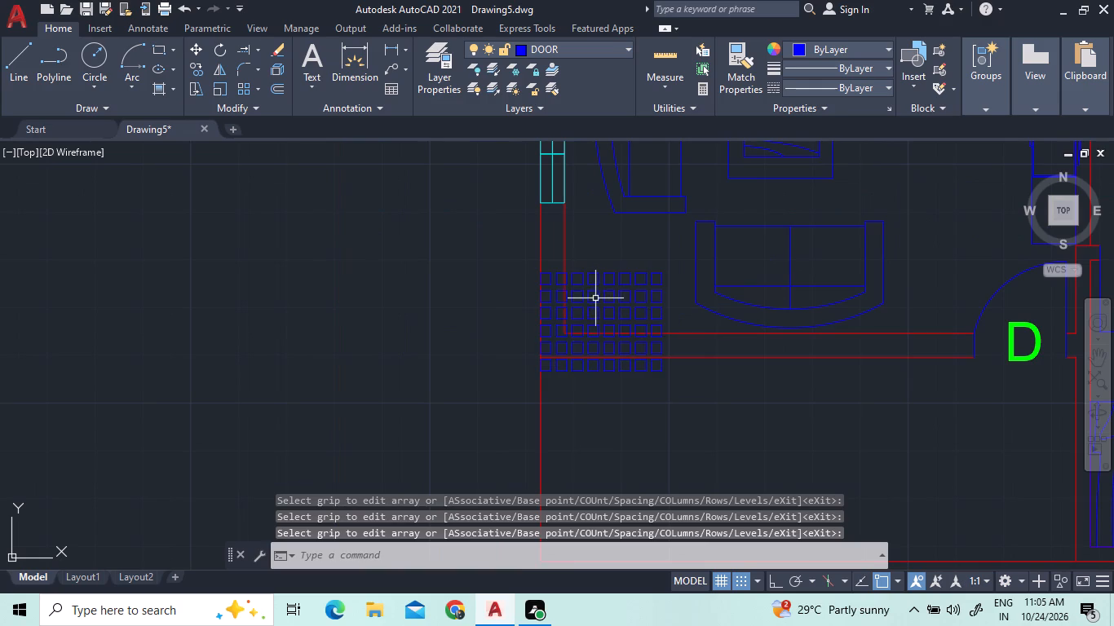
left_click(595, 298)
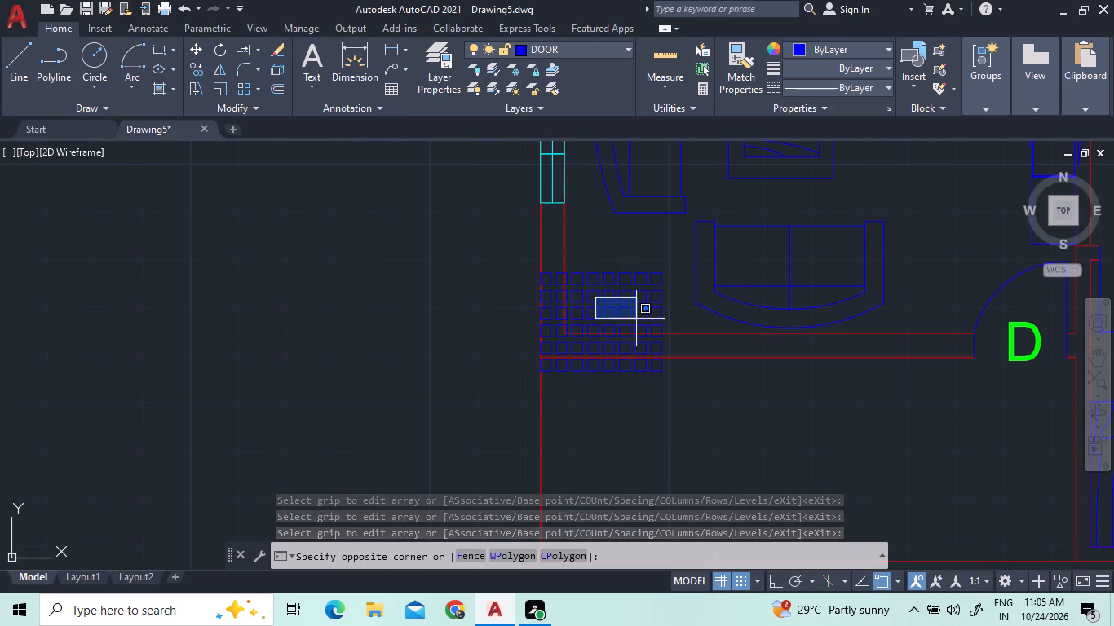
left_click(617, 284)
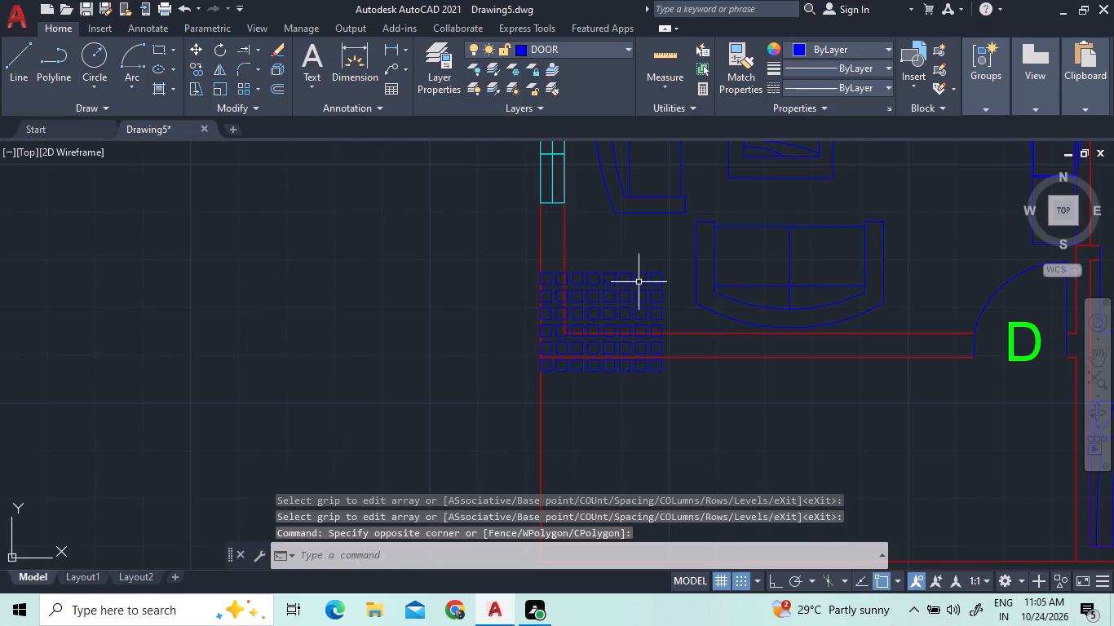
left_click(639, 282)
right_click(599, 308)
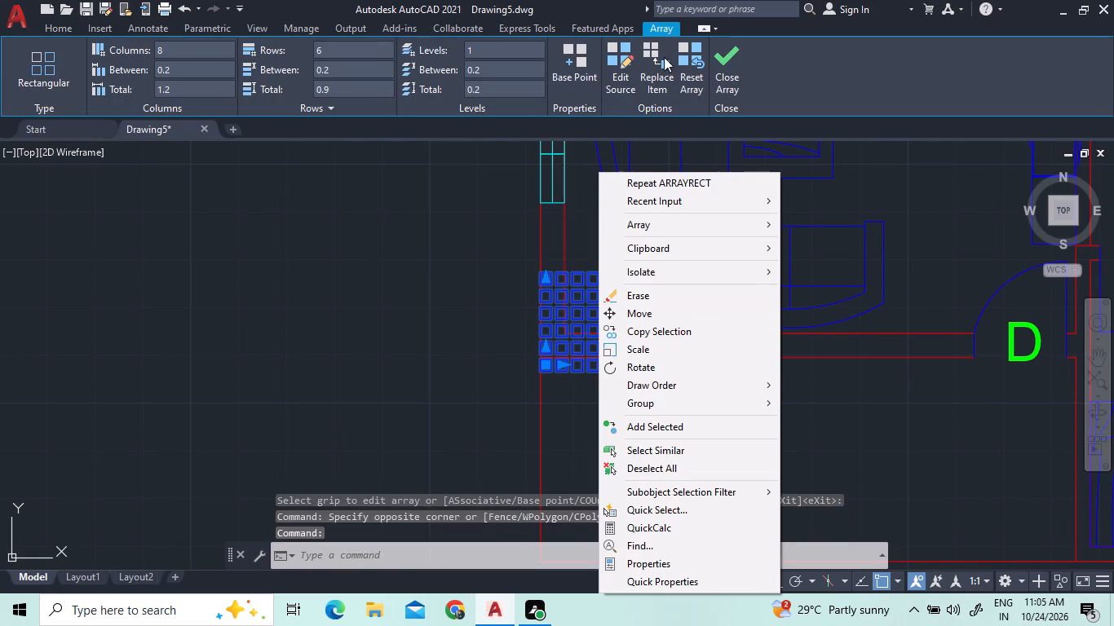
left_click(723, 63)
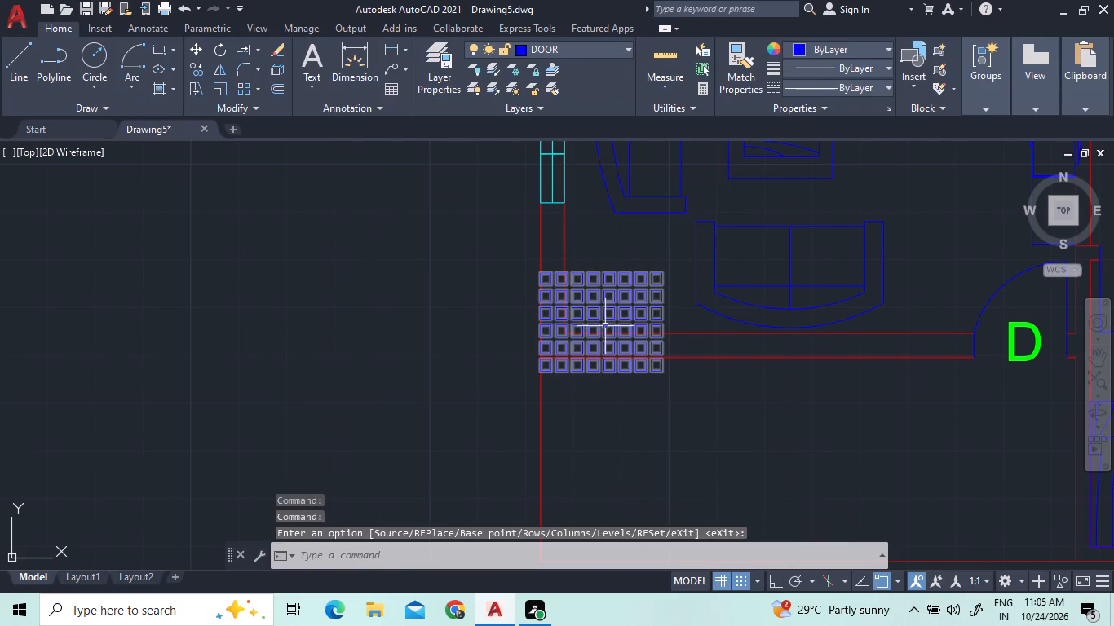
Move the rectangle array straight down so its top row sits just below the living room's lower wall.
left_click(604, 326)
right_click(599, 347)
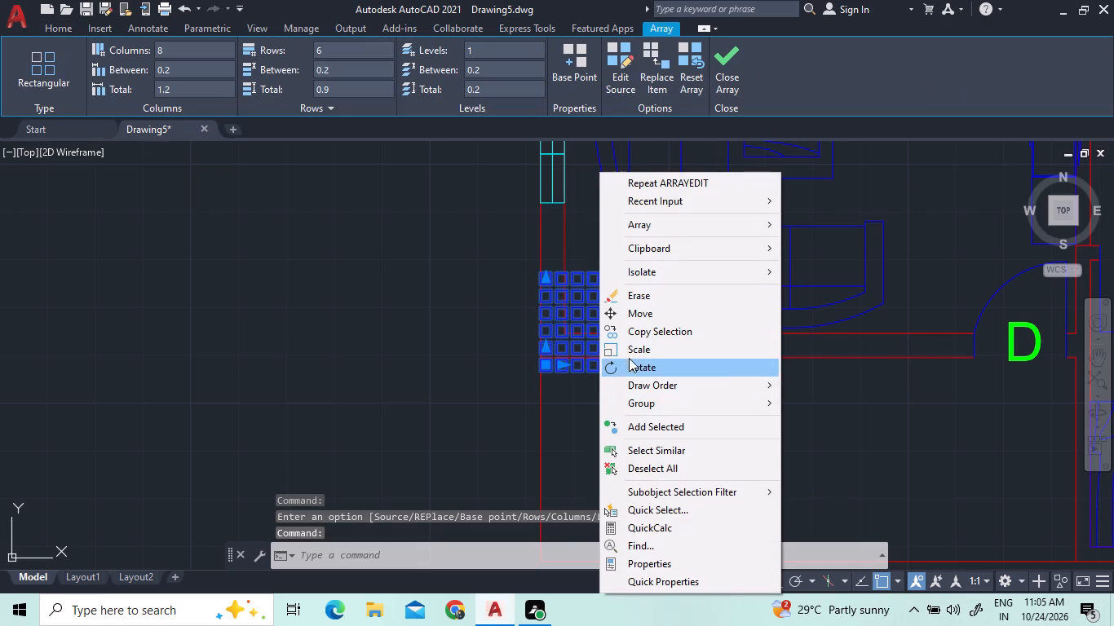
left_click(621, 315)
left_click(597, 302)
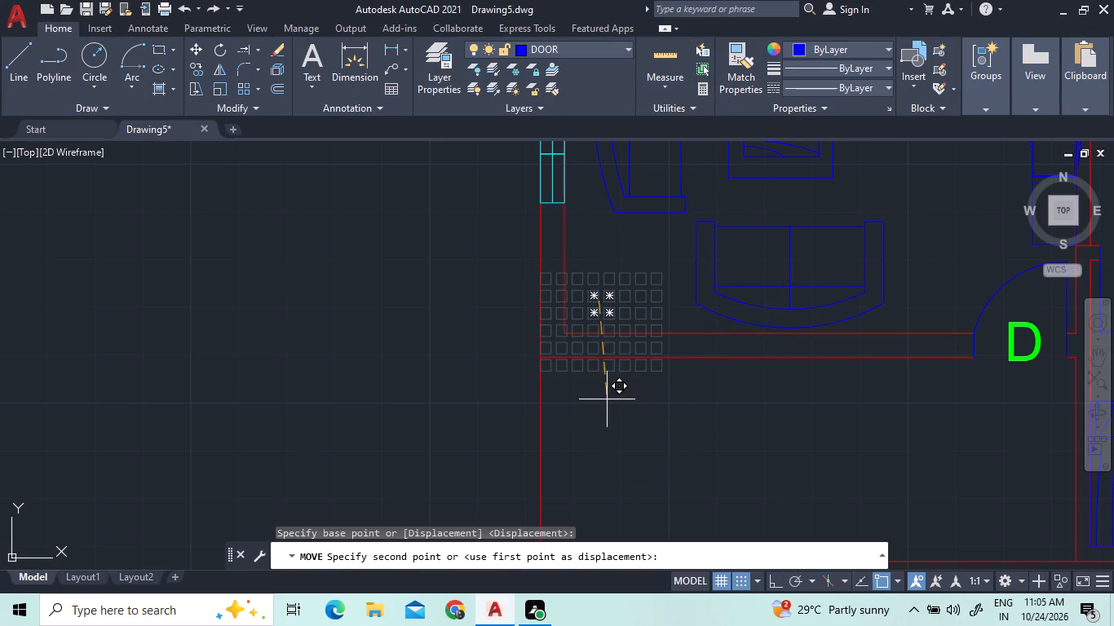
scroll(604, 398, "up", 2)
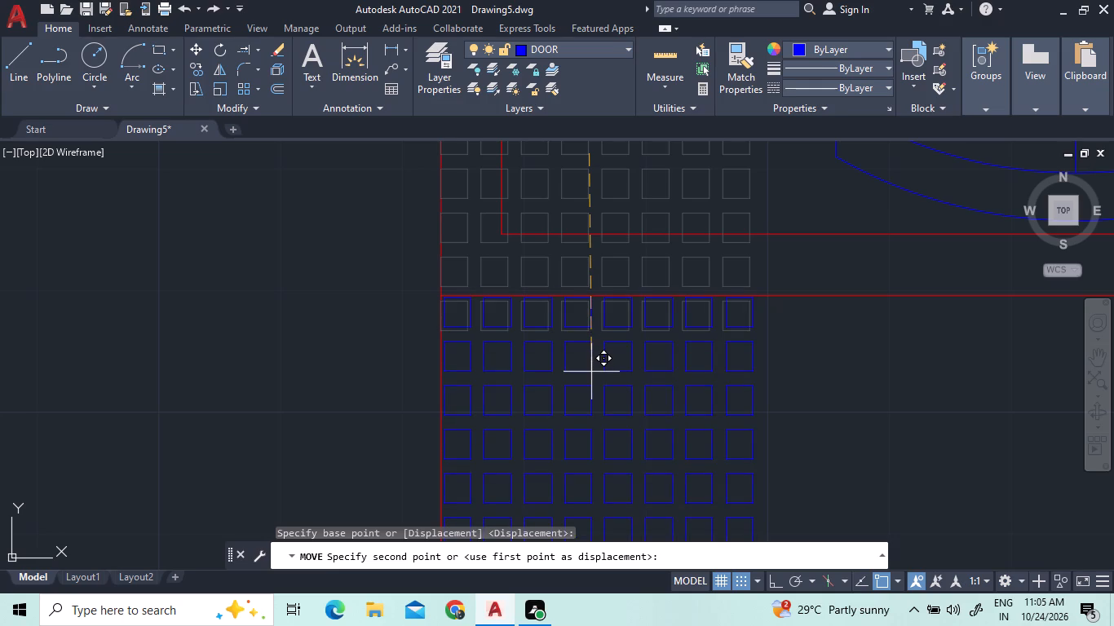
left_click(592, 372)
Stretch the array's column count to 34 so it spans the open area up to the wall beside Bedroom 3.
scroll(580, 368, "down", 2)
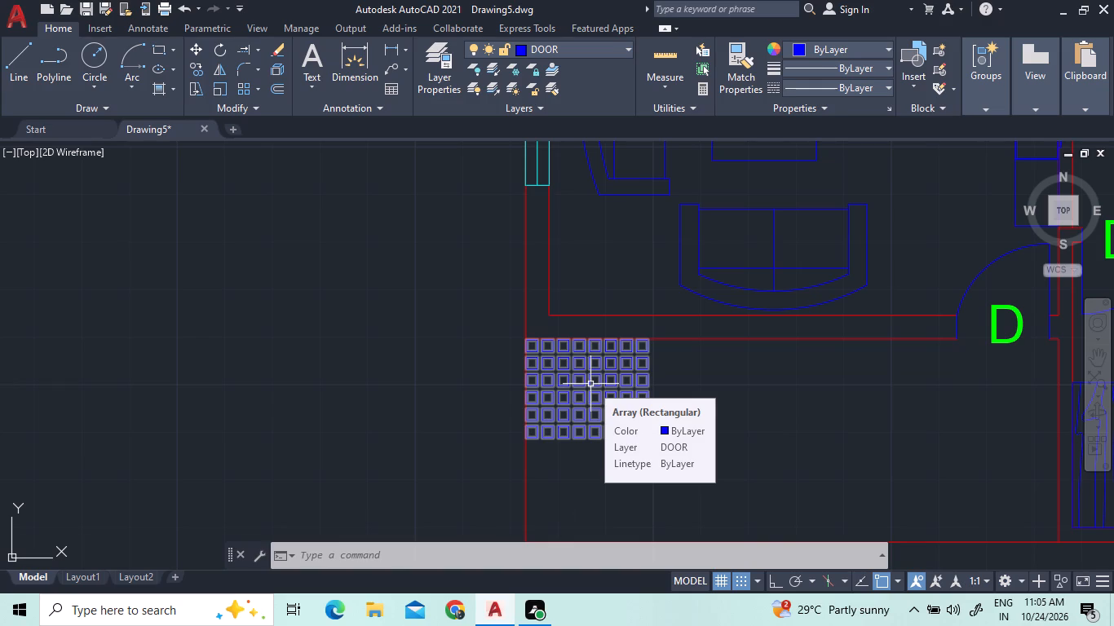
left_click(602, 399)
scroll(612, 423, "up", 1)
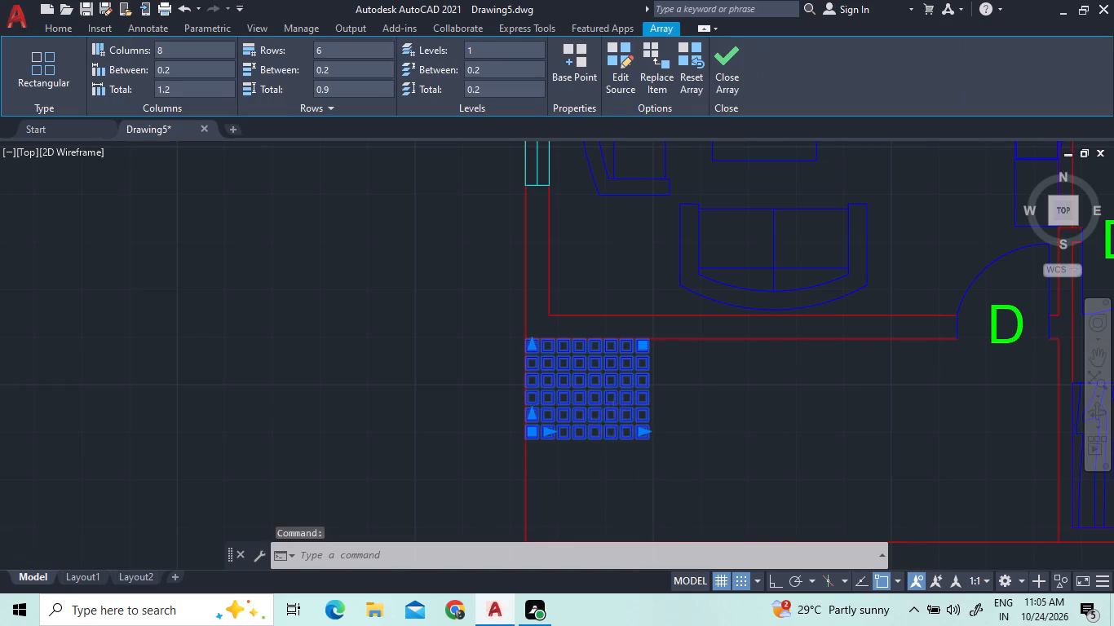
left_click(659, 438)
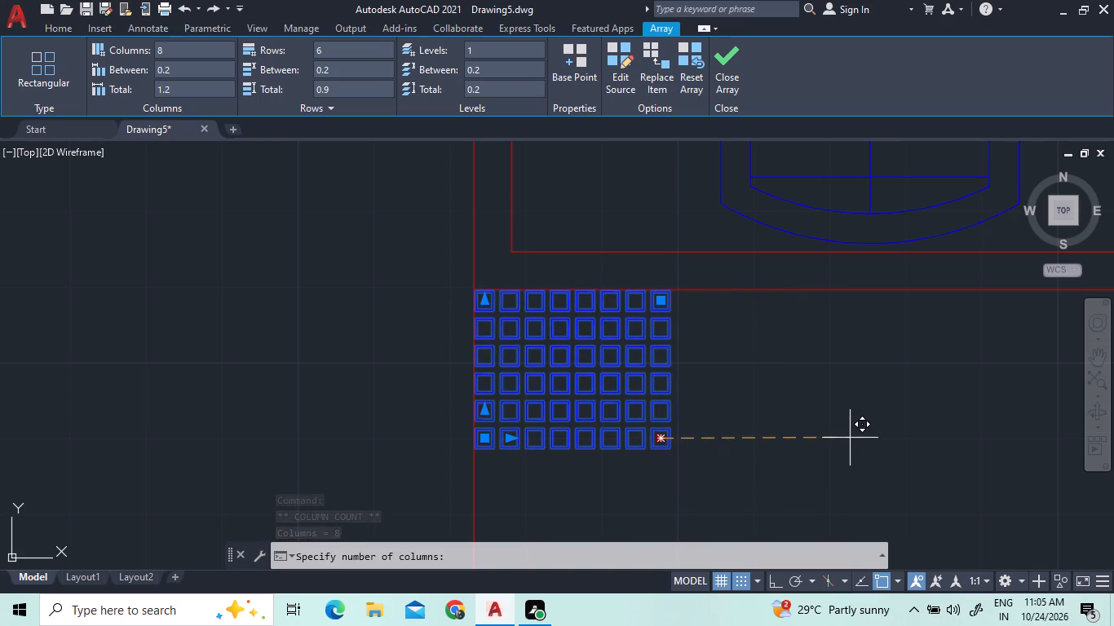
scroll(845, 443, "down", 2)
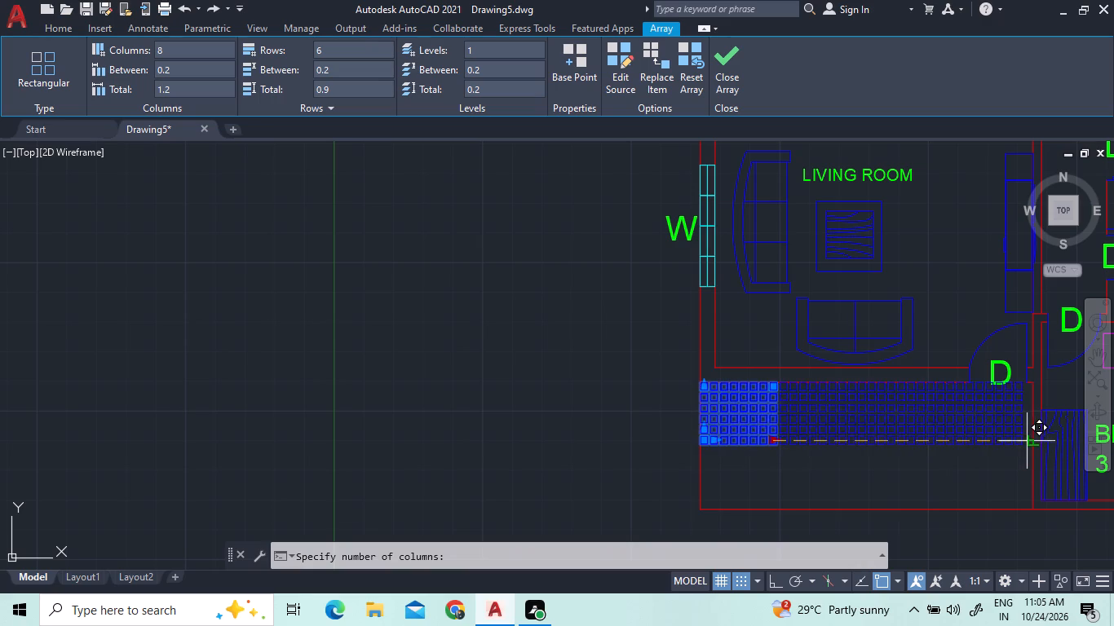
scroll(1032, 442, "up", 1)
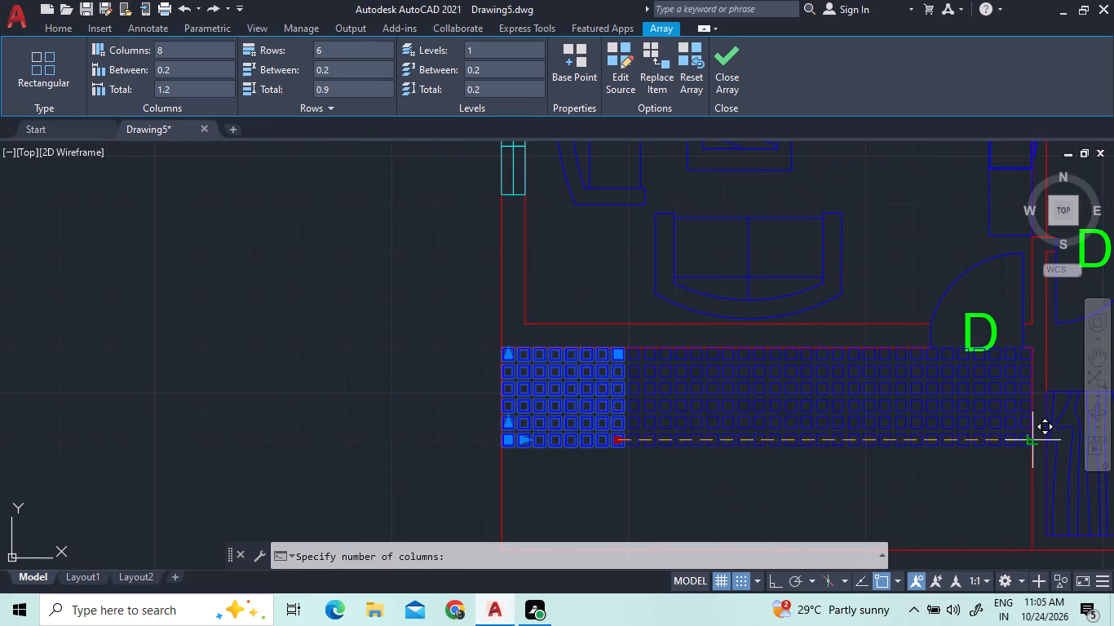
left_click(1032, 442)
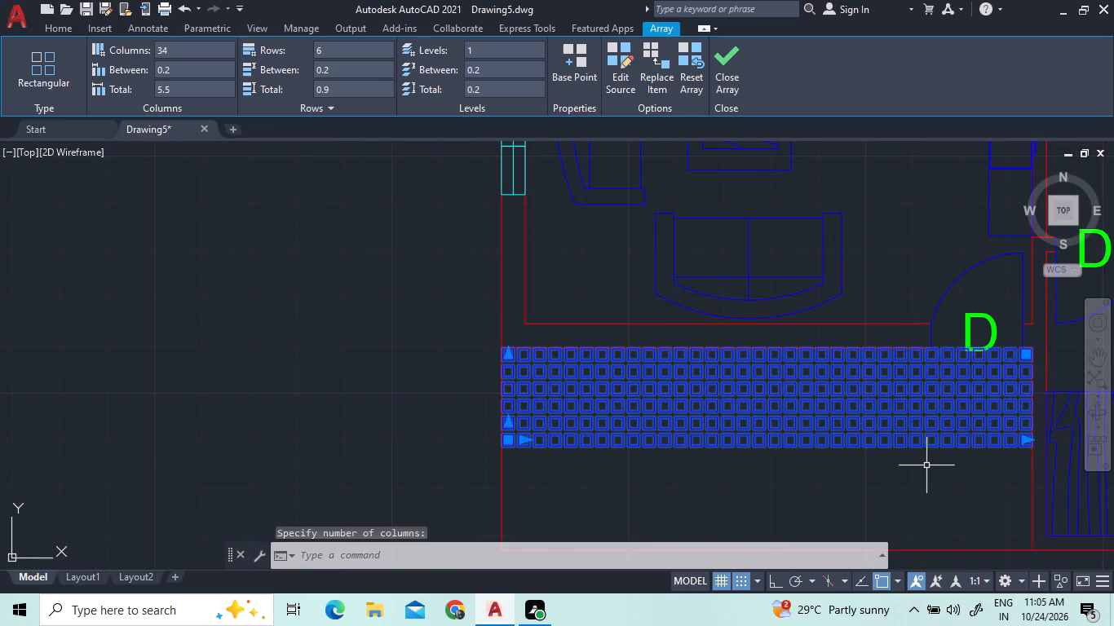
Move the array down by its base grip so its bottom row sits just above the house's lower outer wall line.
left_click(506, 443)
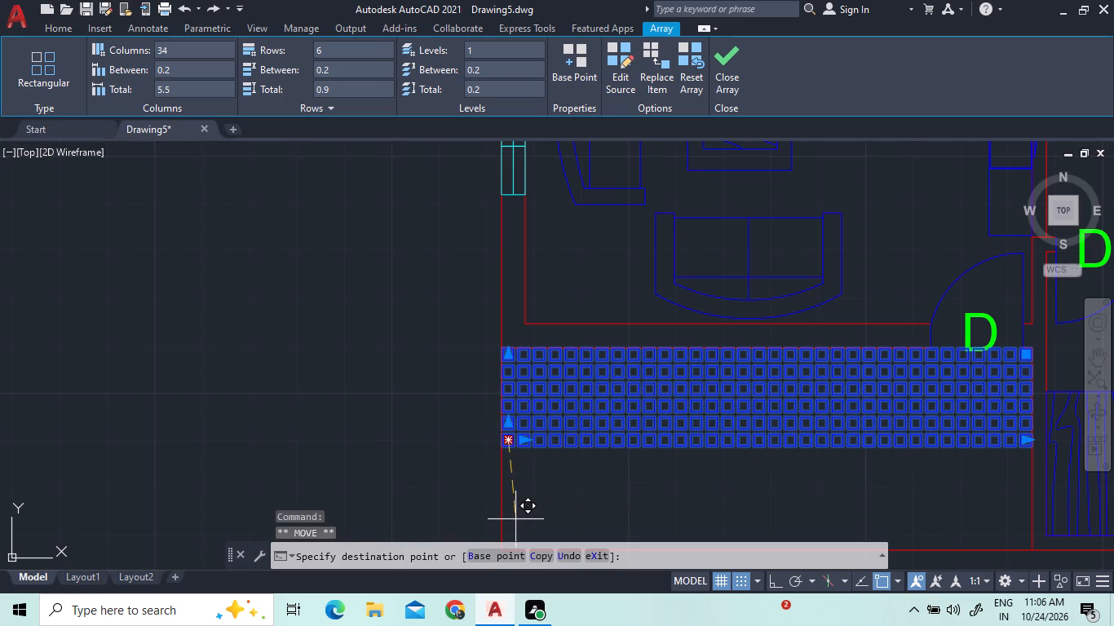
scroll(506, 492, "down", 2)
scroll(508, 511, "up", 2)
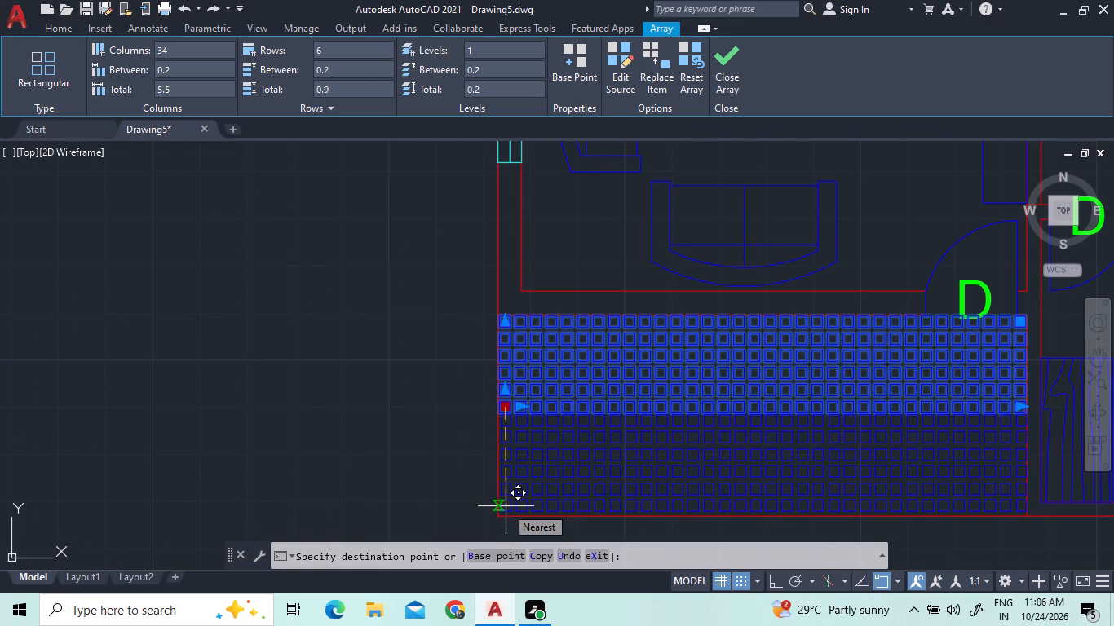
left_click(506, 506)
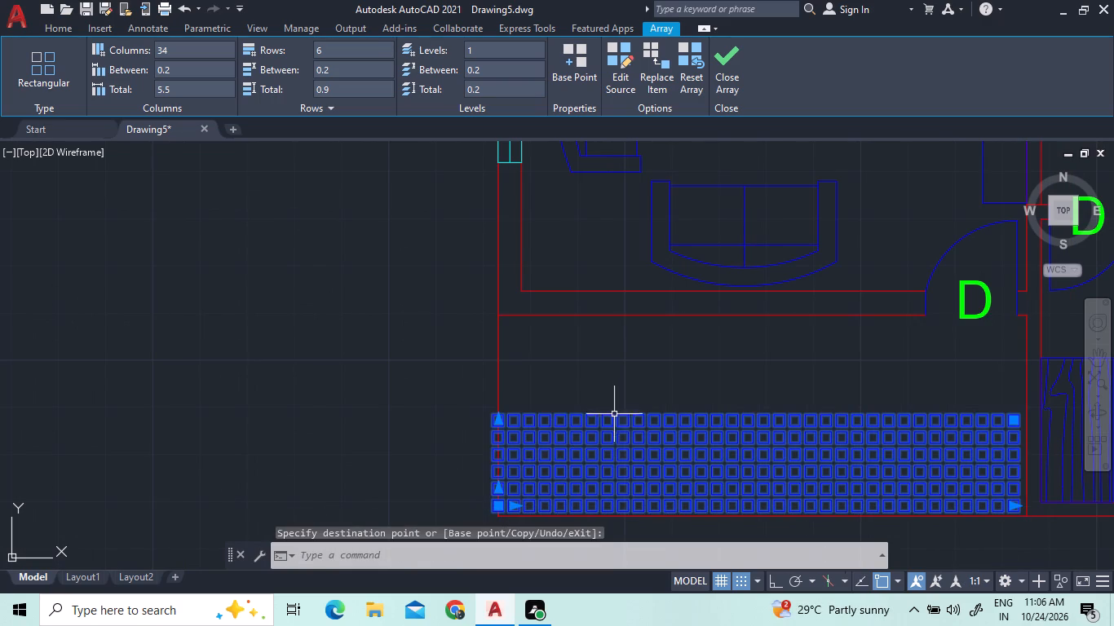
Adjust the array to 11 rows and 33 columns so it fits the open area below the living room.
left_click(498, 417)
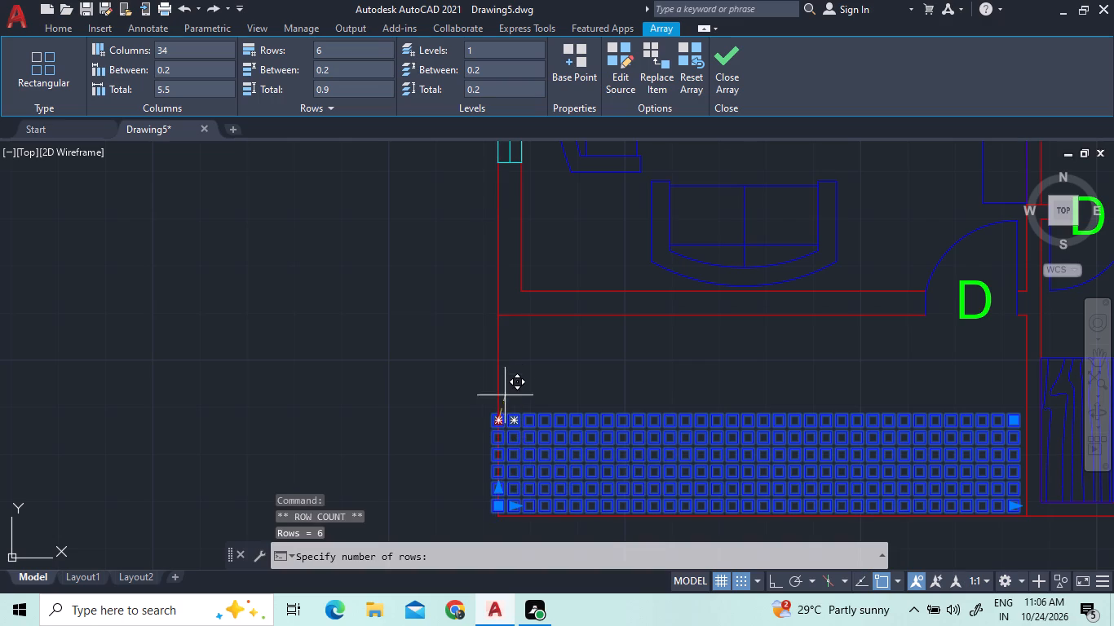
left_click(494, 320)
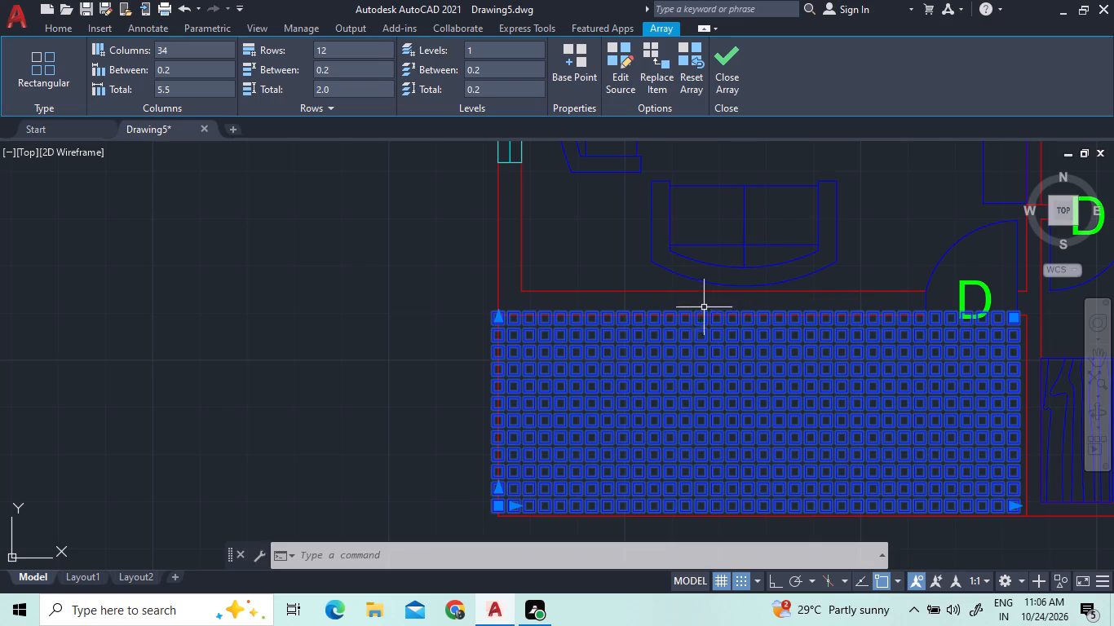
left_click(497, 315)
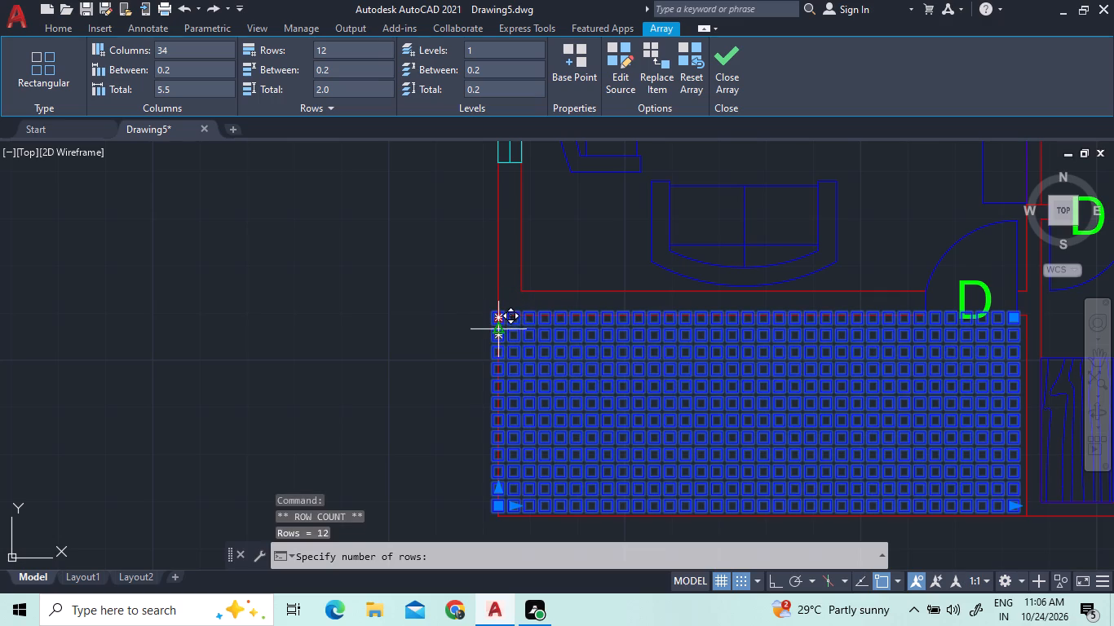
left_click(498, 337)
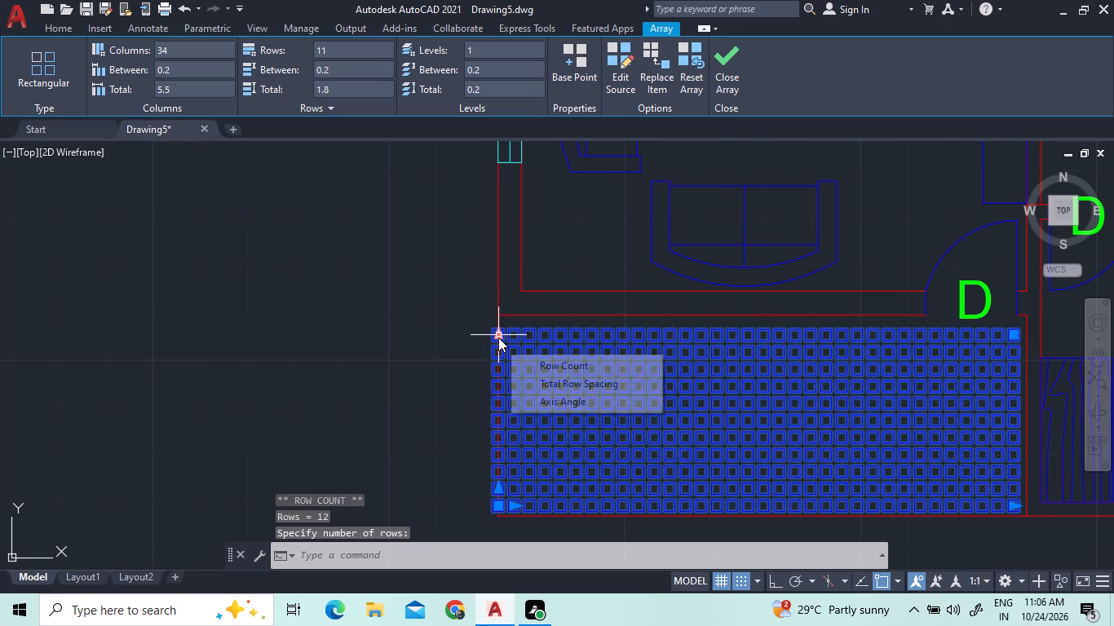
left_click(1016, 505)
left_click(995, 505)
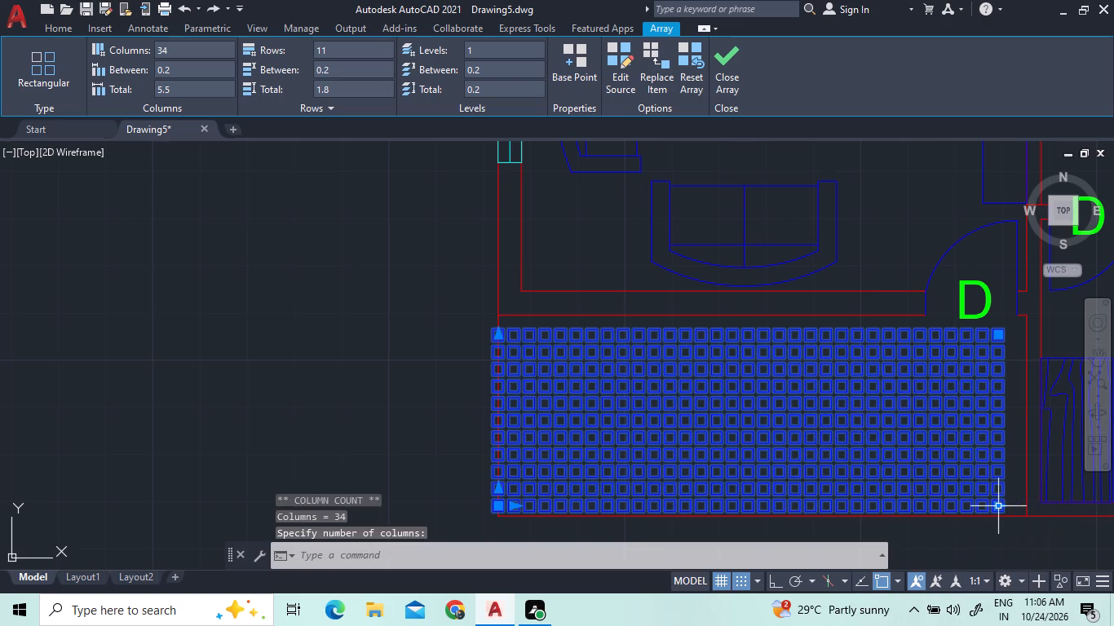
Move the array slightly toward Bedroom 3 so its first column lies inside the outer wall line.
right_click(435, 411)
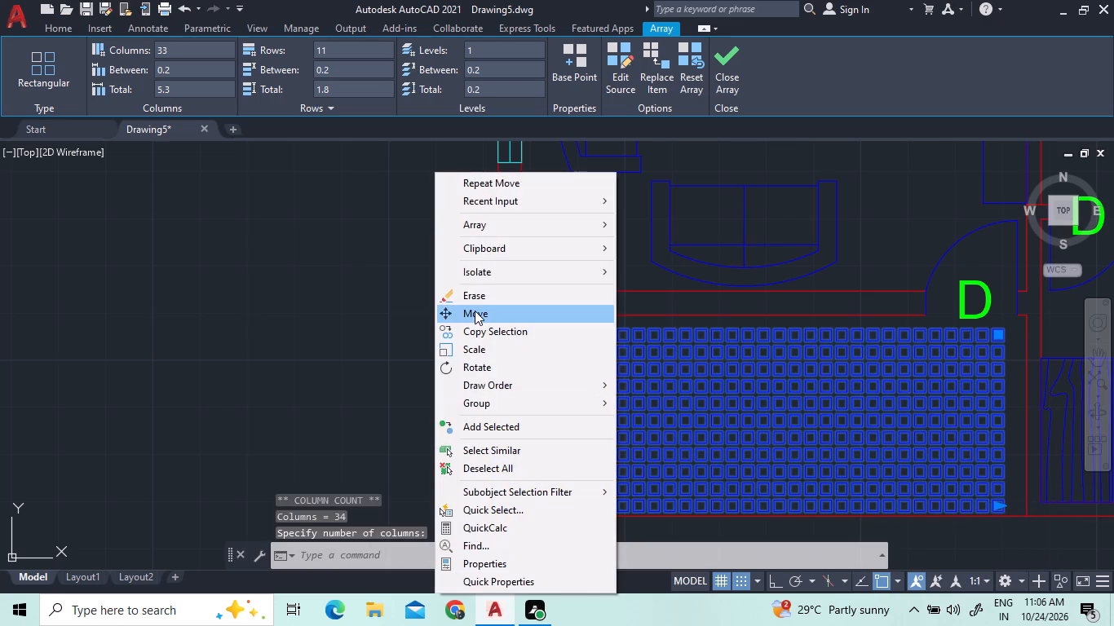
left_click(475, 310)
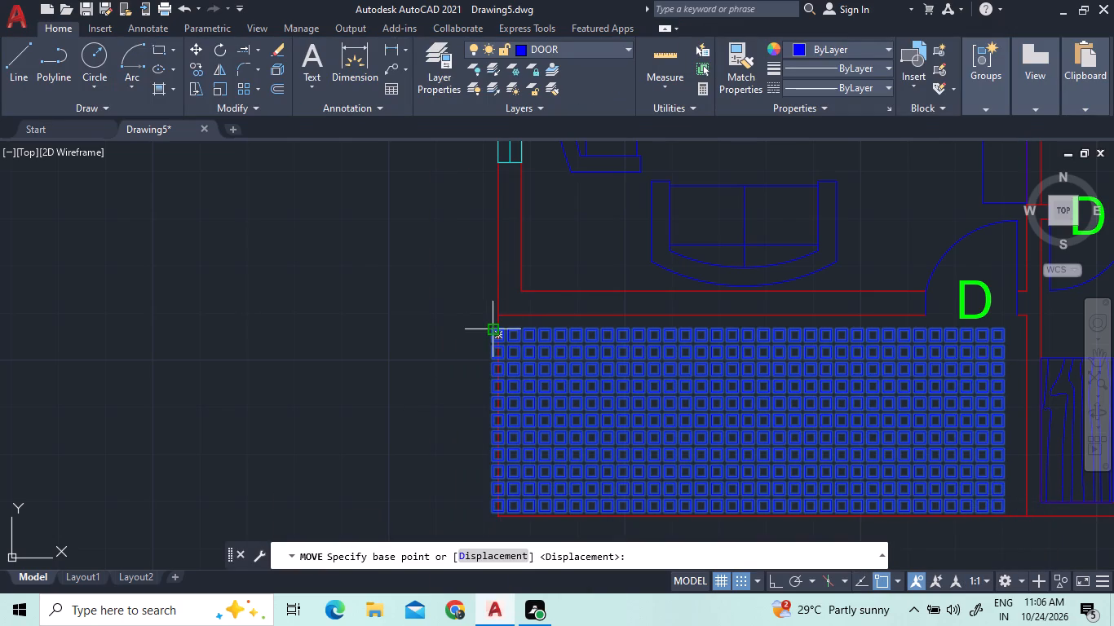
left_click(489, 330)
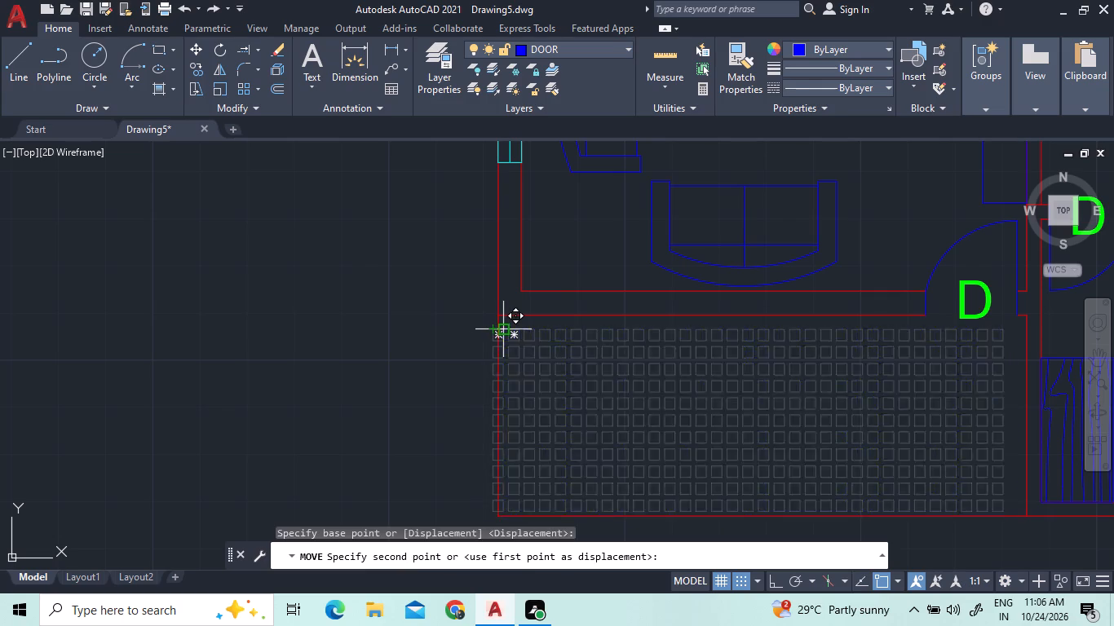
left_click(500, 328)
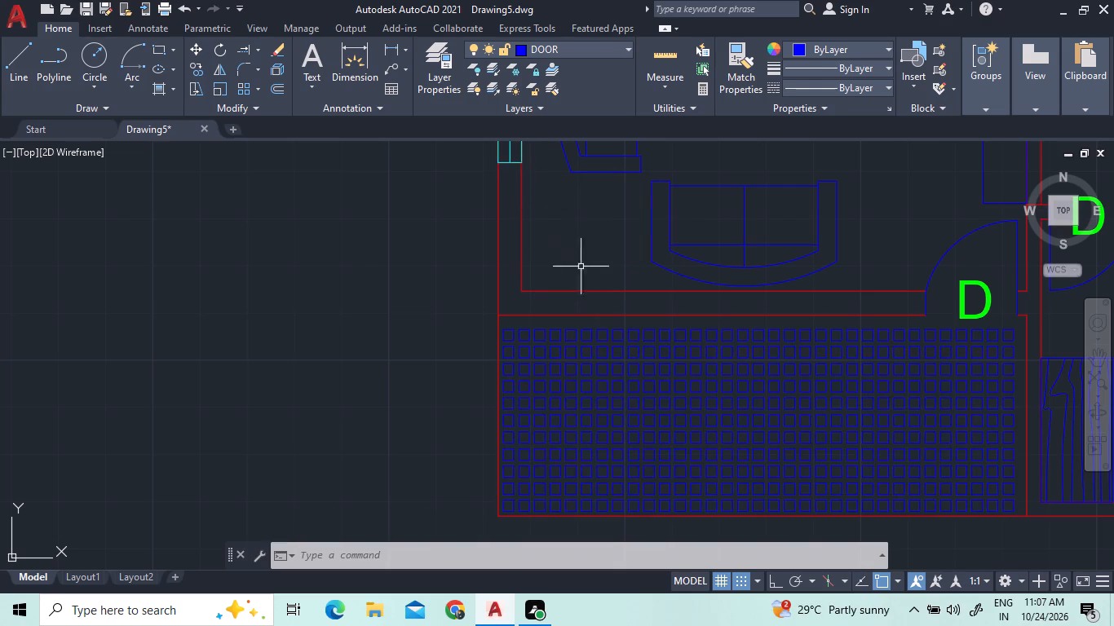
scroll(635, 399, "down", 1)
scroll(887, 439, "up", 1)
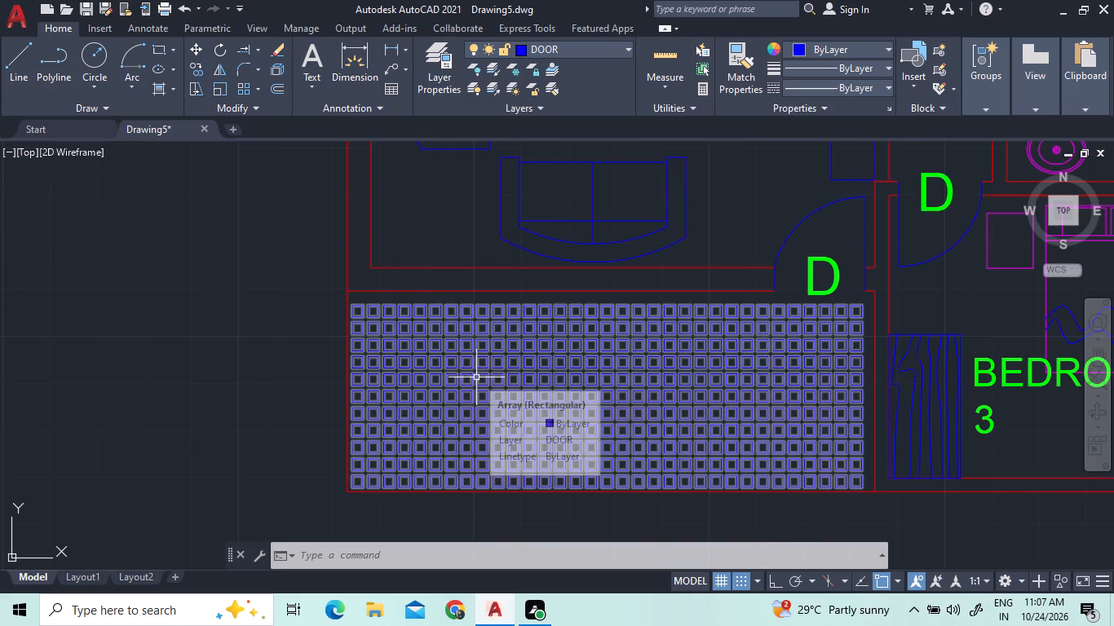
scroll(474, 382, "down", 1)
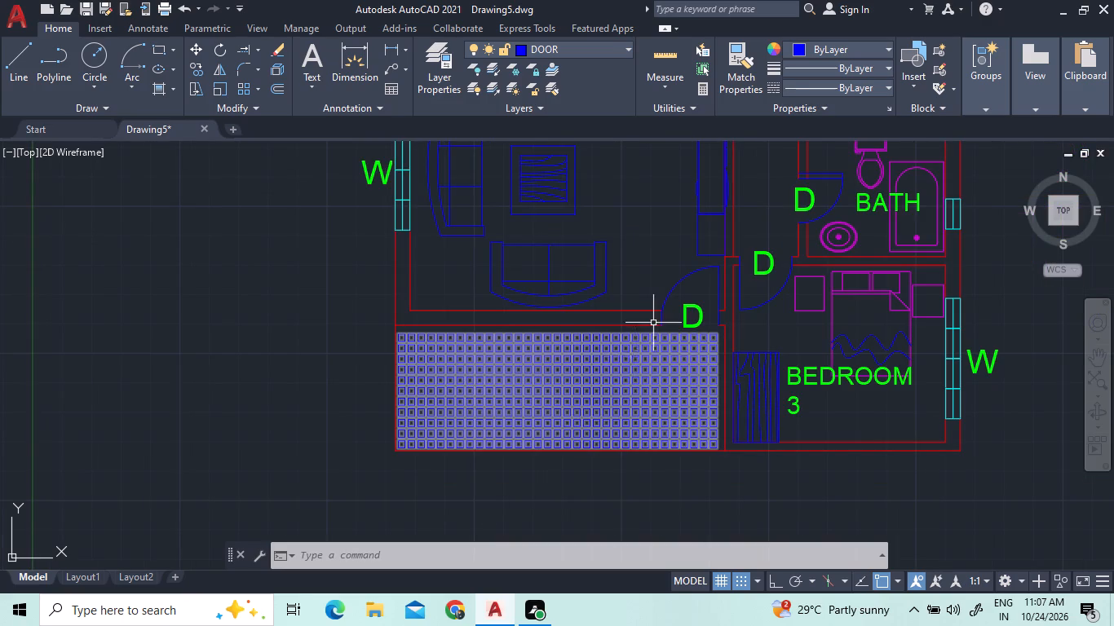
Add the text label VERANDAH over the rectangle array below the living room, on the TEXT layer.
scroll(627, 445, "down", 2)
scroll(629, 344, "up", 2)
scroll(628, 358, "down", 2)
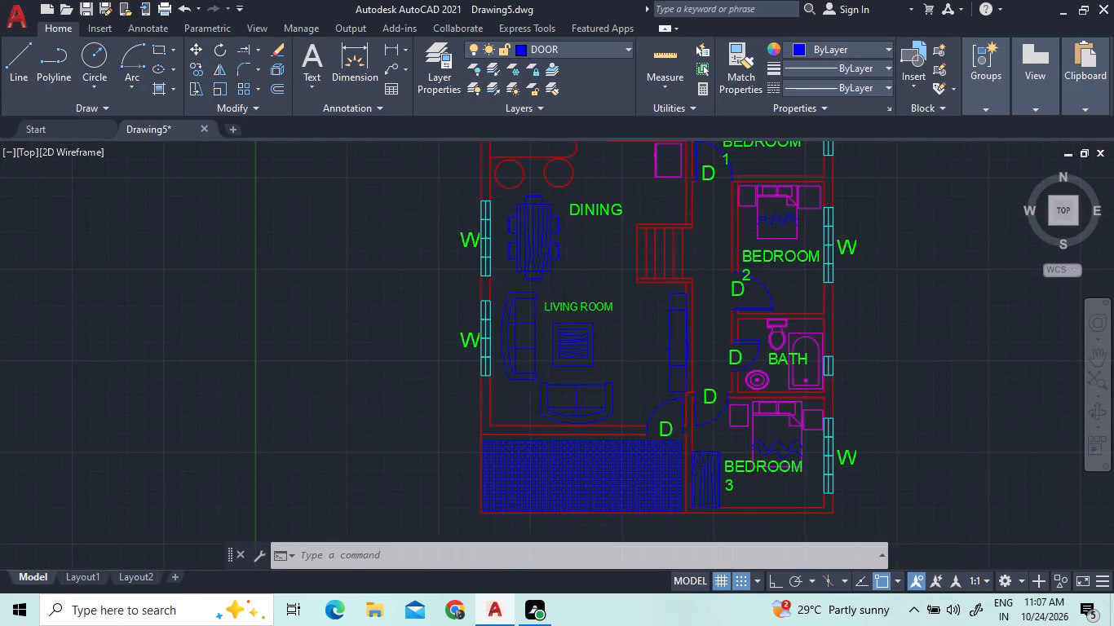
scroll(621, 439, "up", 3)
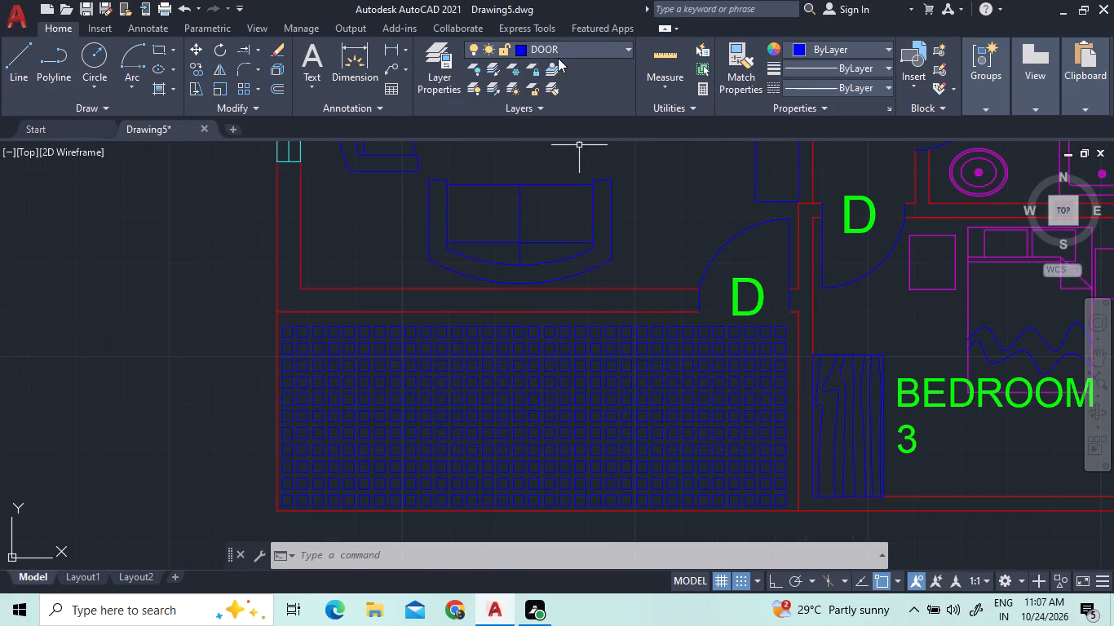
left_click(557, 54)
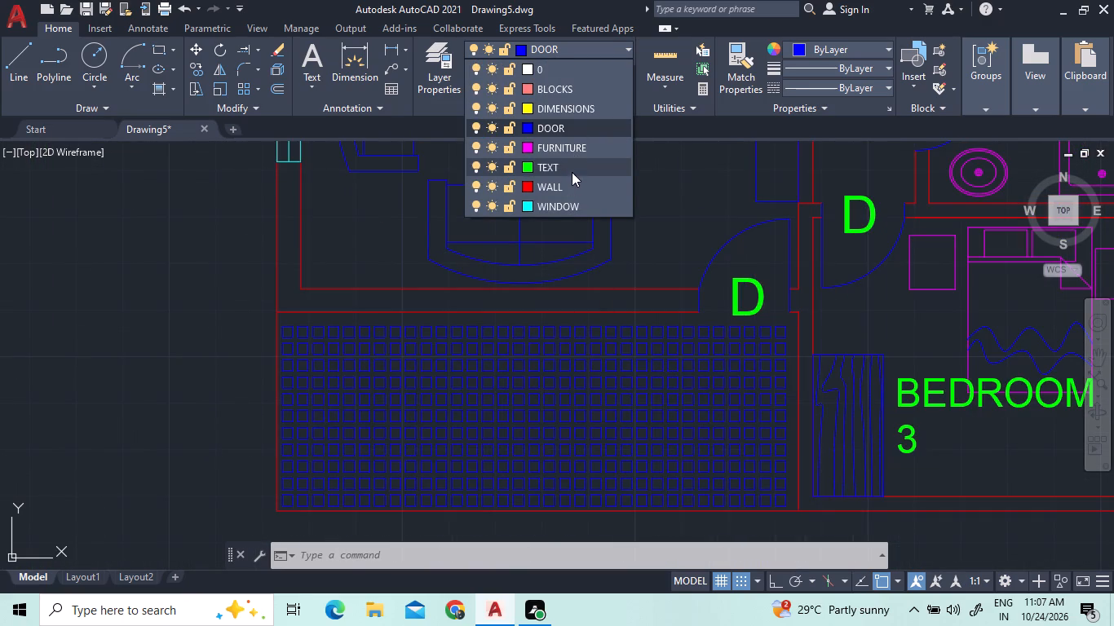
left_click(577, 170)
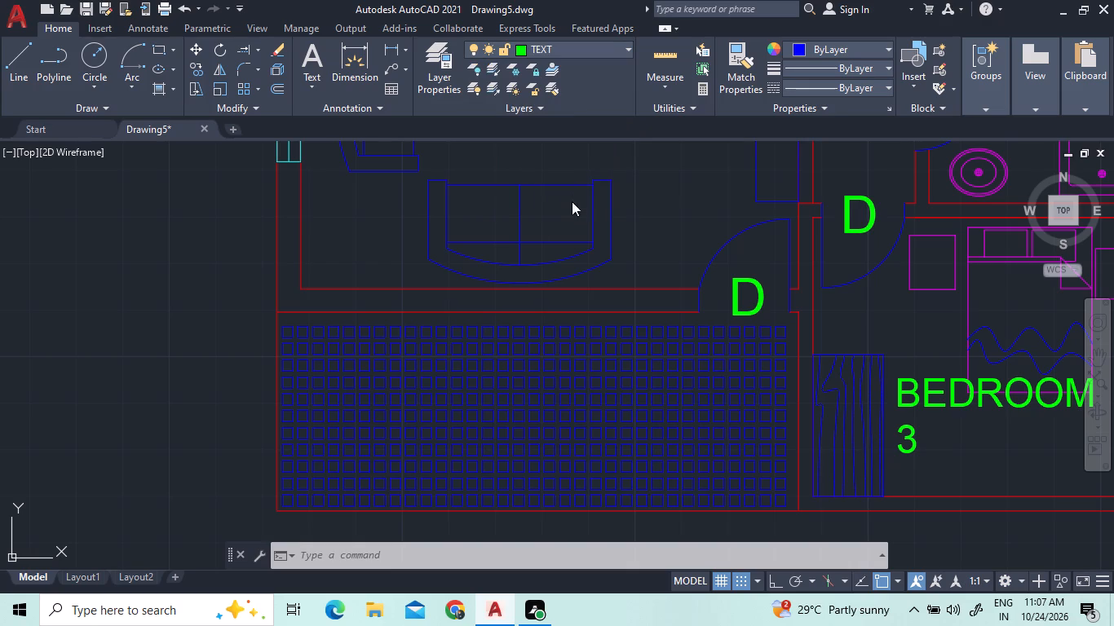
left_click(310, 46)
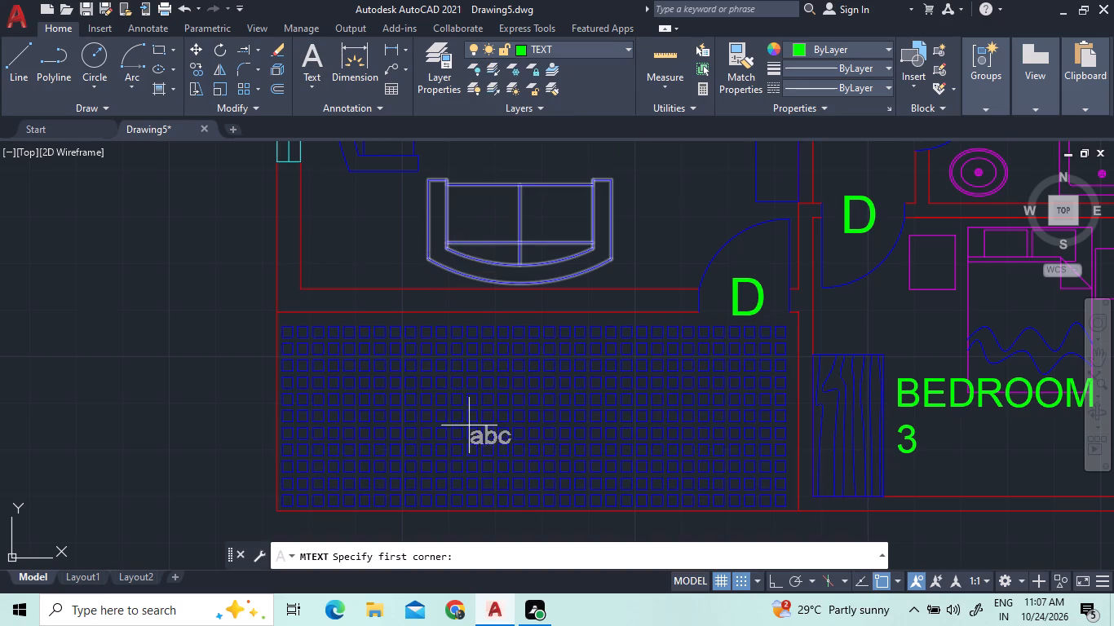
left_click(399, 374)
left_click(501, 409)
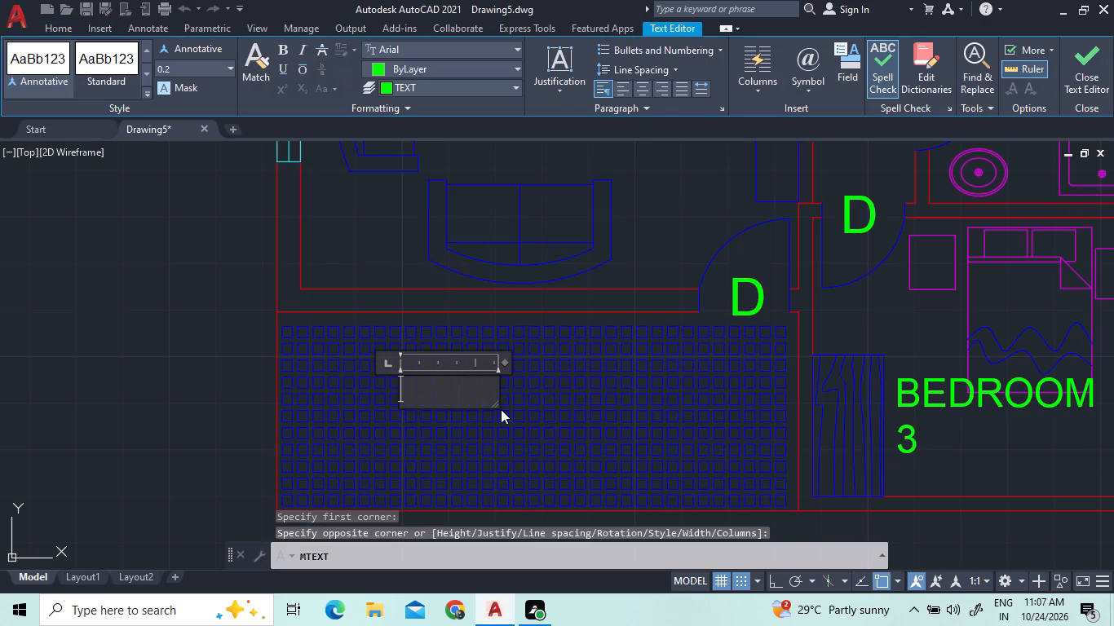
type("VER")
type("ANDAH")
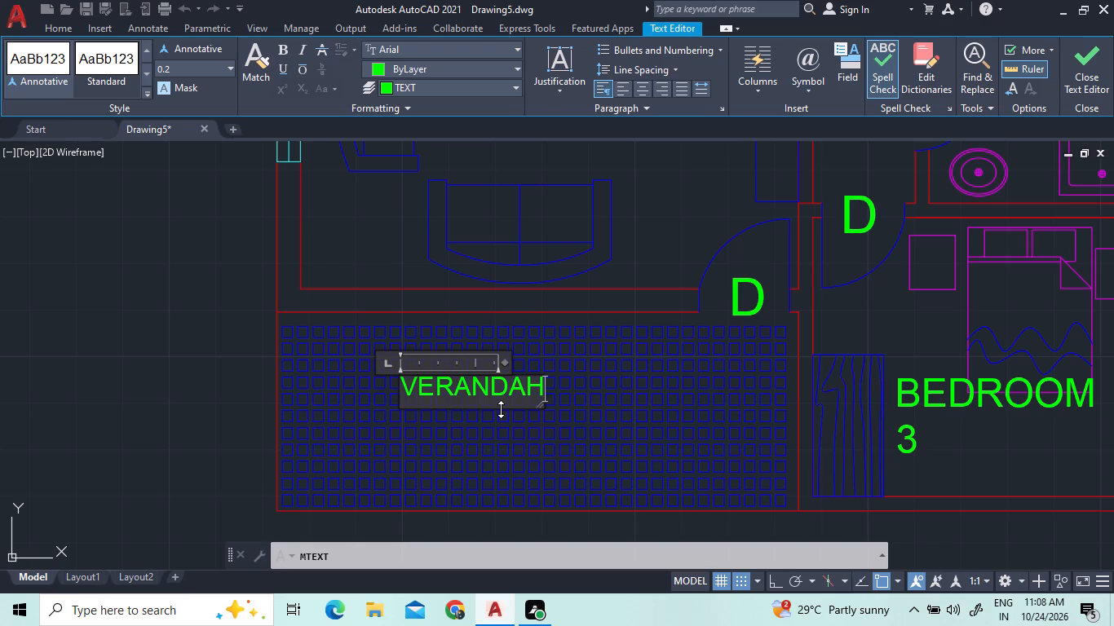
left_click(565, 393)
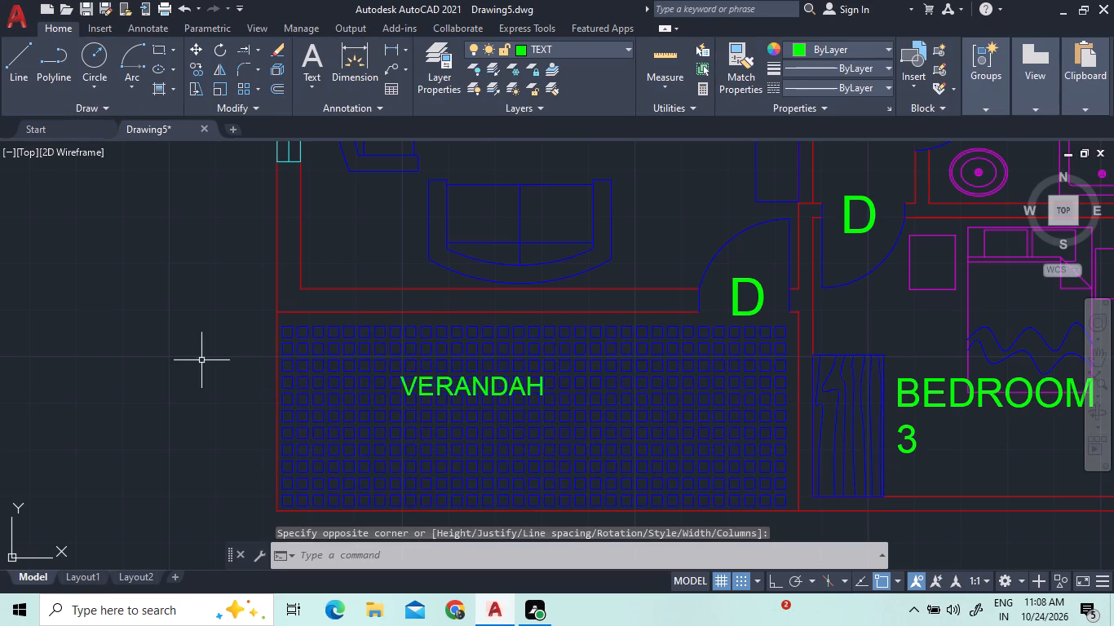
Delete the leftover red rectangles lying outside the house plan, beyond its living-room side.
scroll(197, 360, "down", 2)
scroll(285, 393, "down", 1)
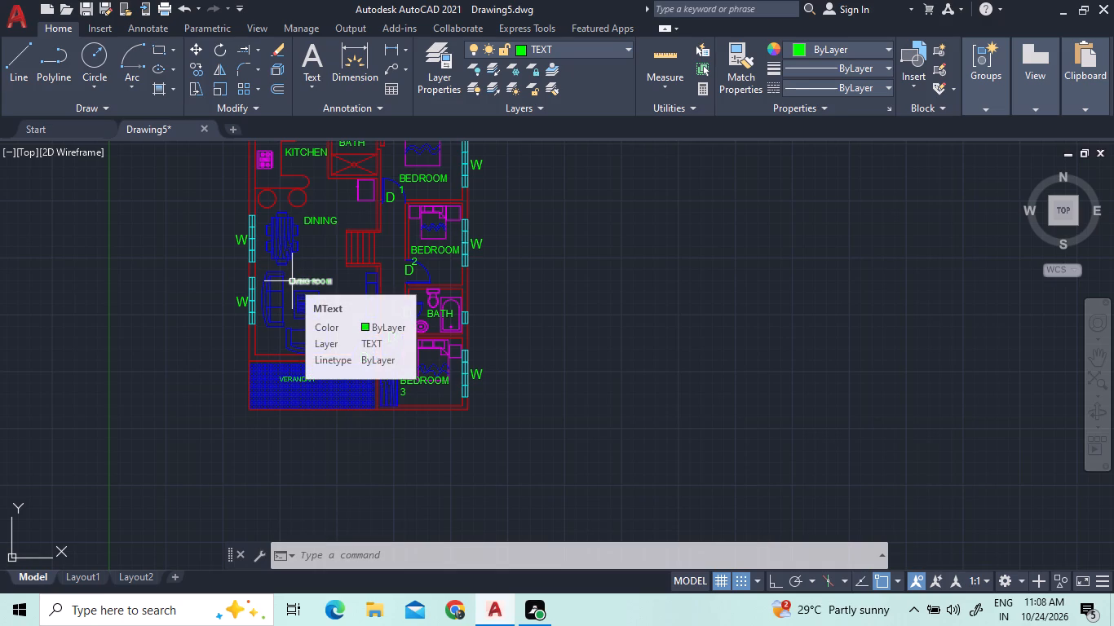
scroll(313, 330, "down", 1)
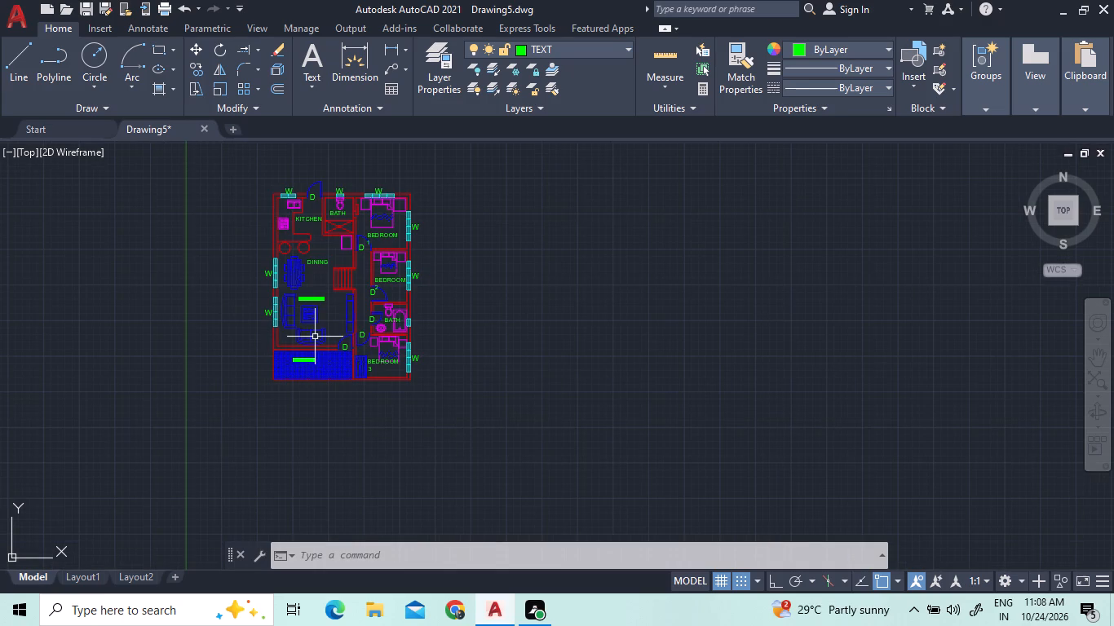
scroll(313, 363, "down", 2)
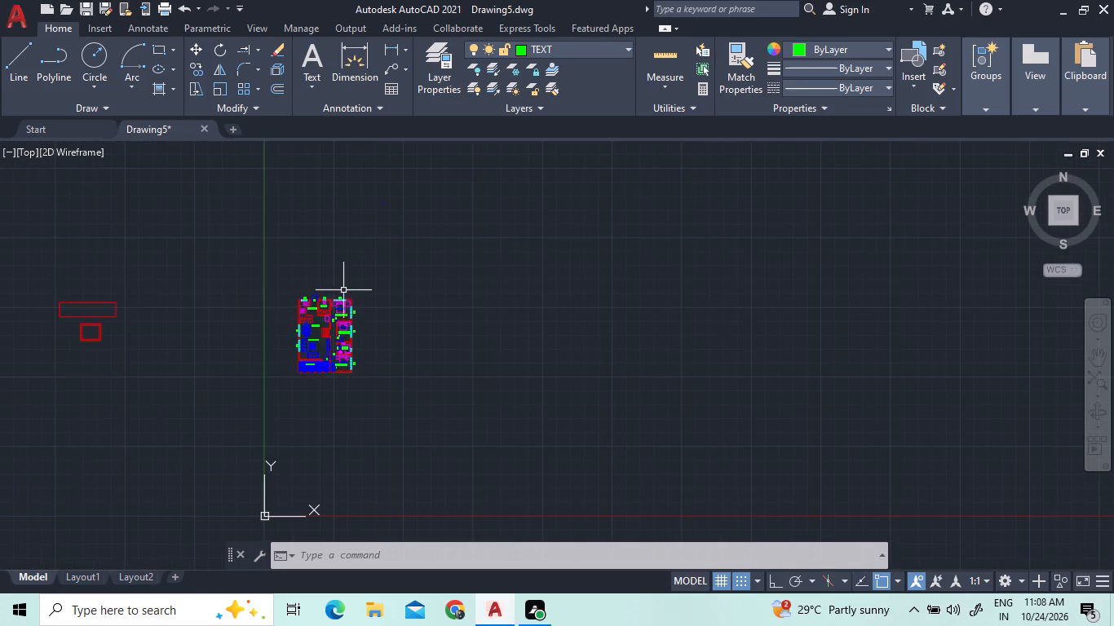
scroll(335, 291, "up", 2)
scroll(322, 303, "down", 2)
left_click(150, 346)
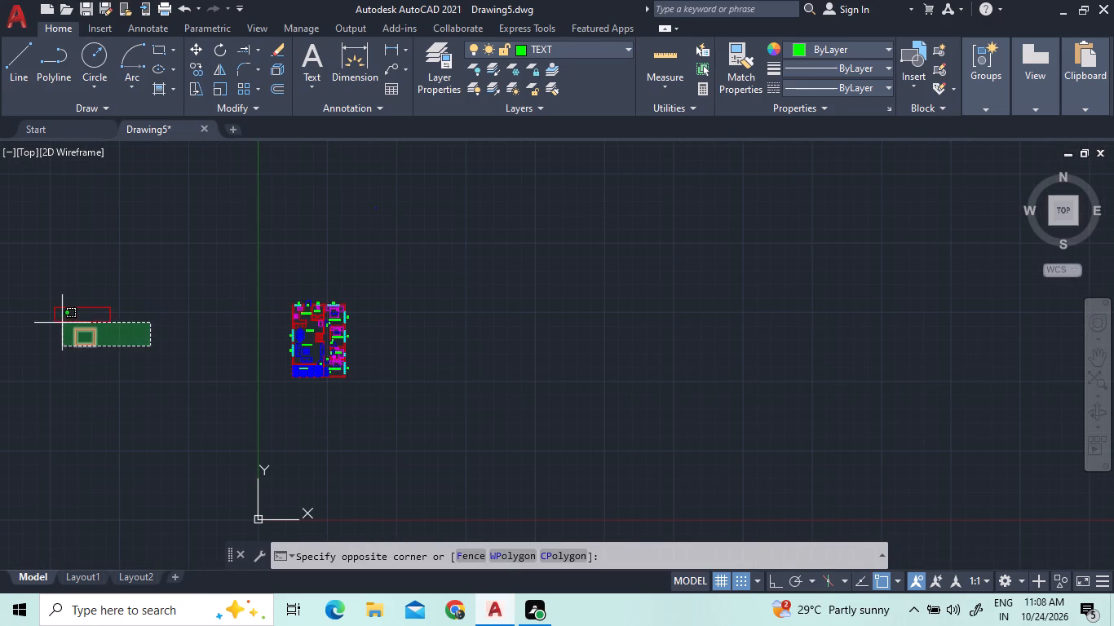
left_click(66, 302)
key("Delete")
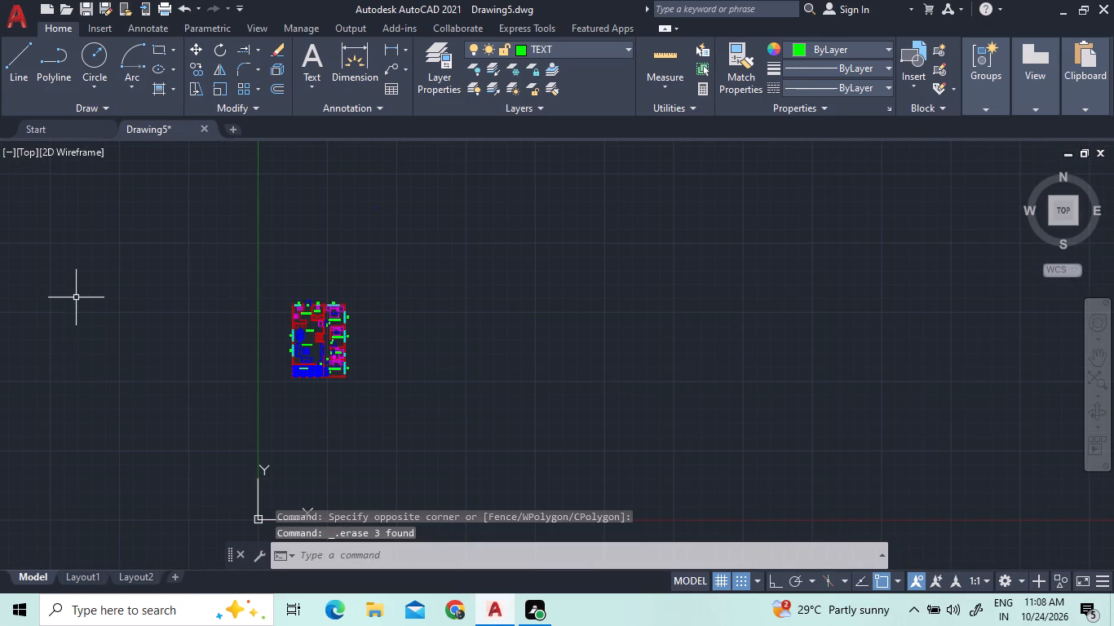
Add a vertical linear dimension along the full length of the outer wall on the bedroom side, placed outside the house.
scroll(290, 315, "up", 1)
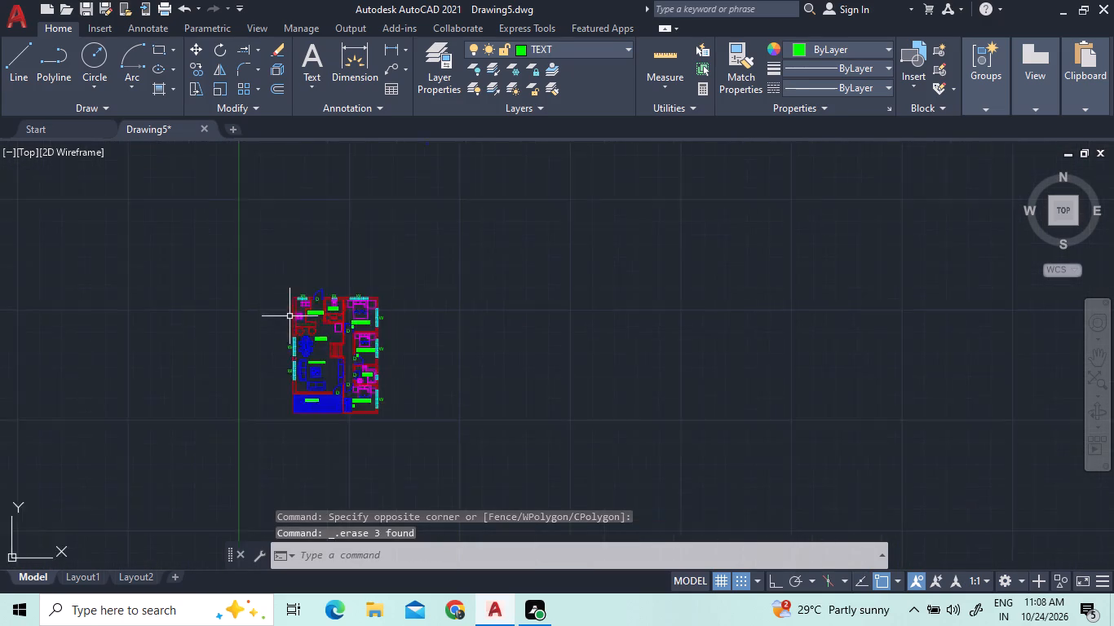
scroll(290, 317, "up", 2)
middle_click_drag(465, 278, 416, 220)
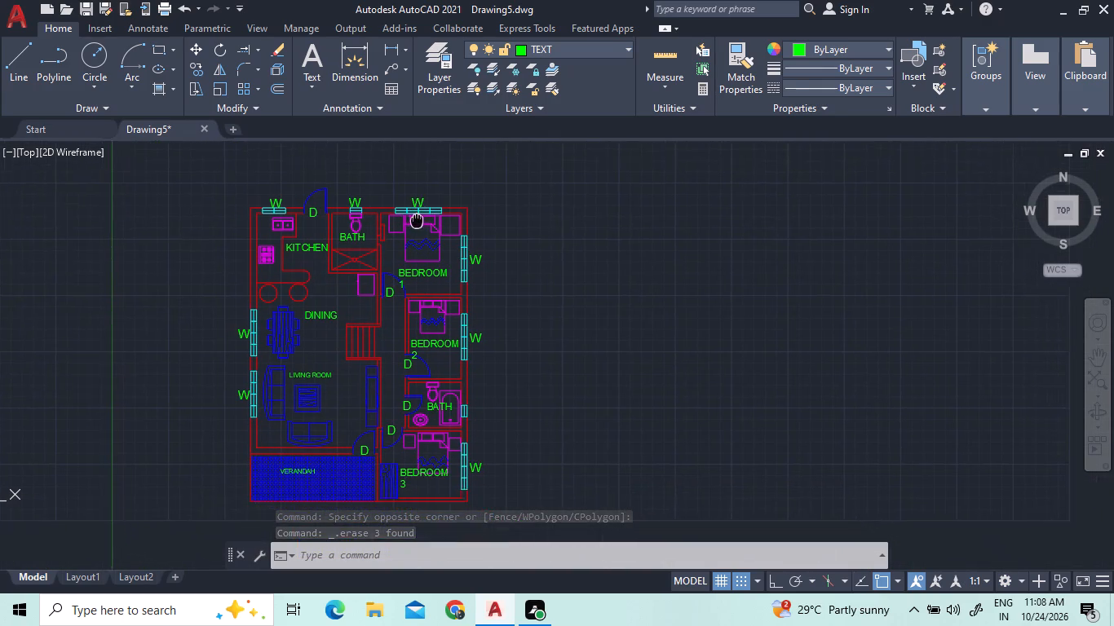
middle_click_drag(416, 220, 388, 196)
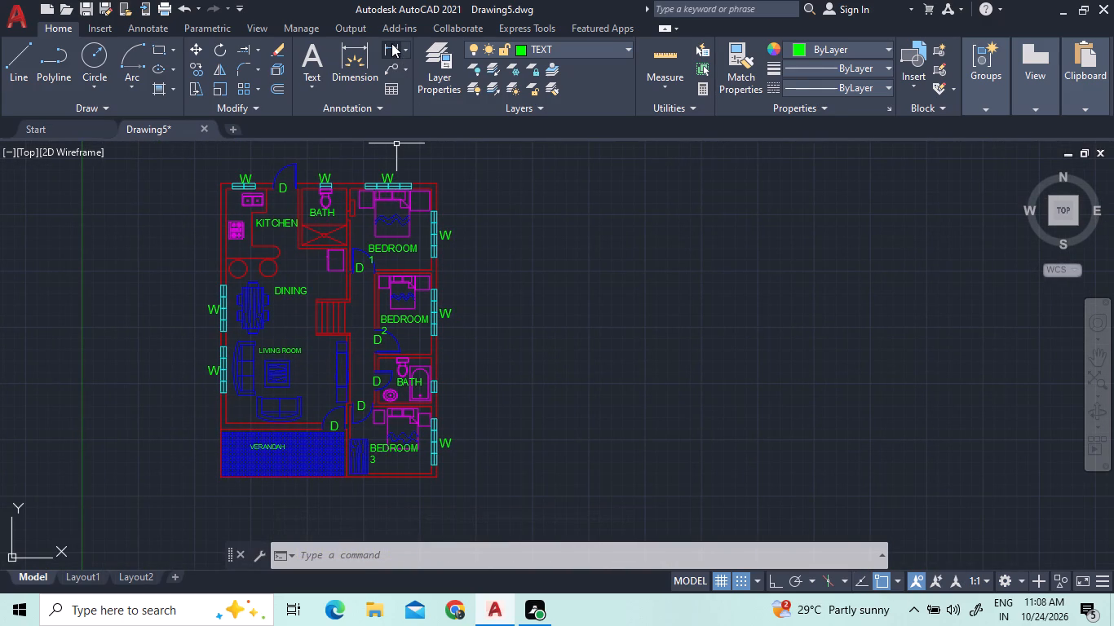
left_click(391, 43)
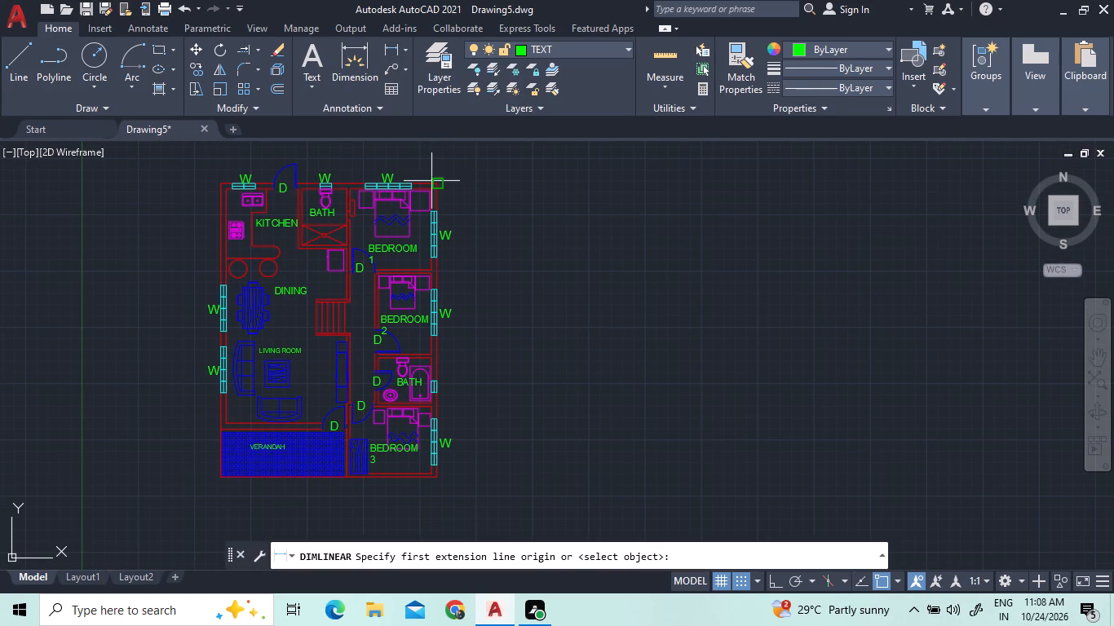
left_click(384, 47)
left_click(436, 183)
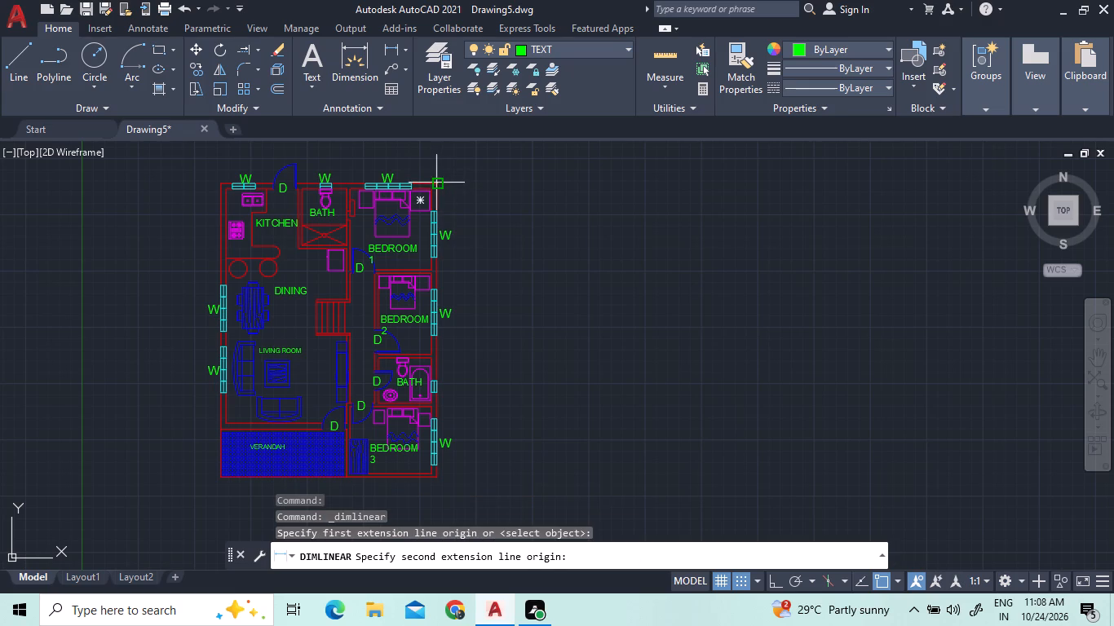
scroll(433, 487, "up", 4)
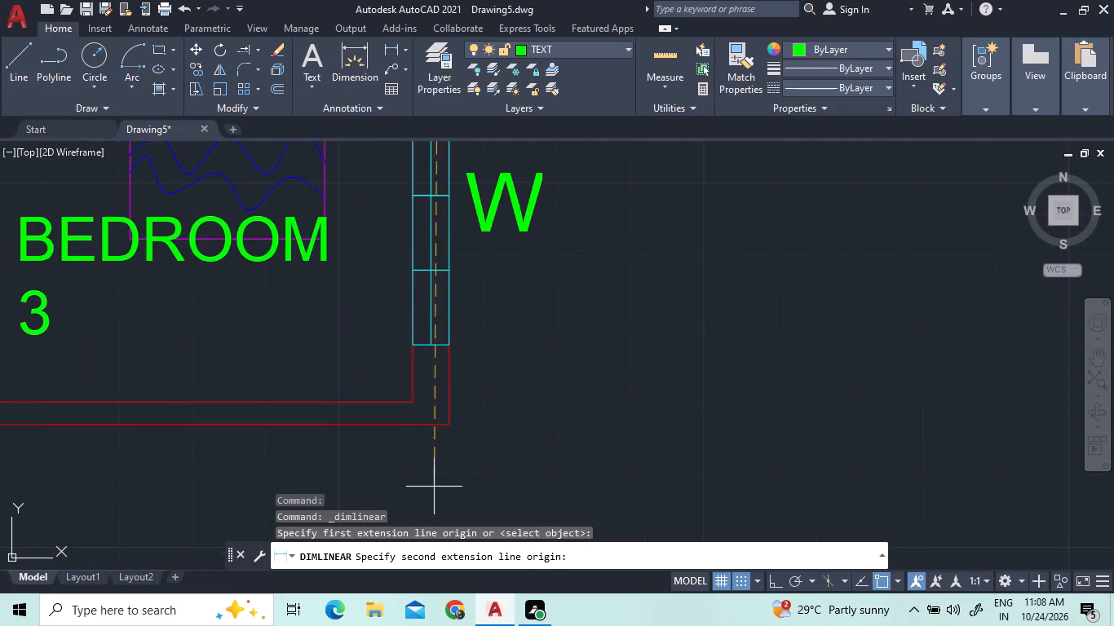
left_click(446, 422)
scroll(537, 438, "down", 2)
left_click(590, 426)
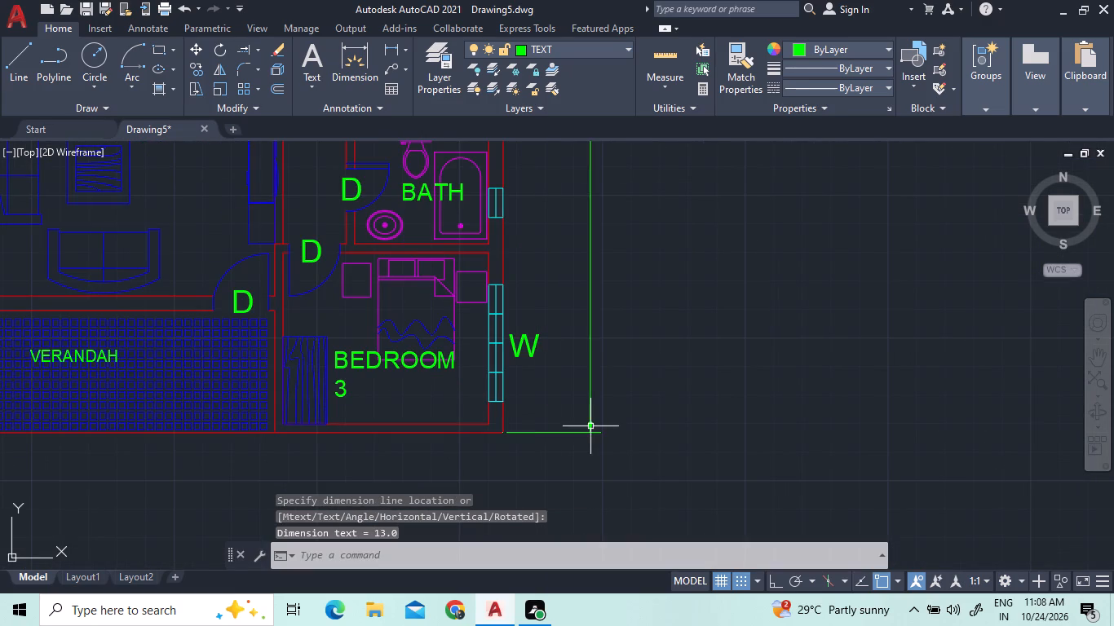
Move the vertical wall dimension to the DIMENSIONS layer.
left_click(656, 421)
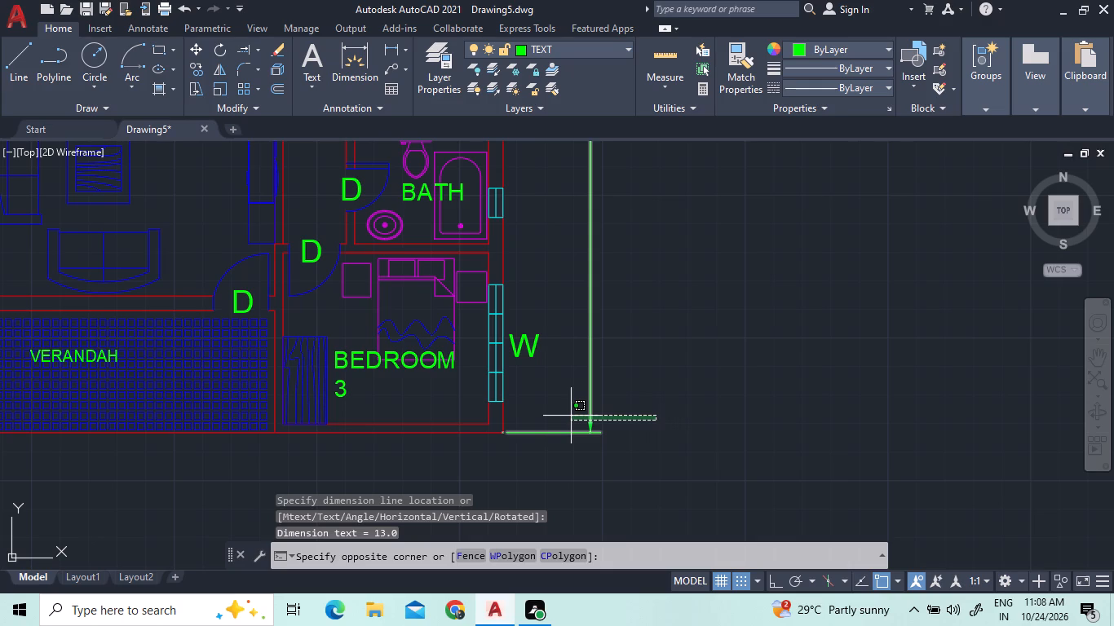
left_click(571, 416)
left_click(586, 51)
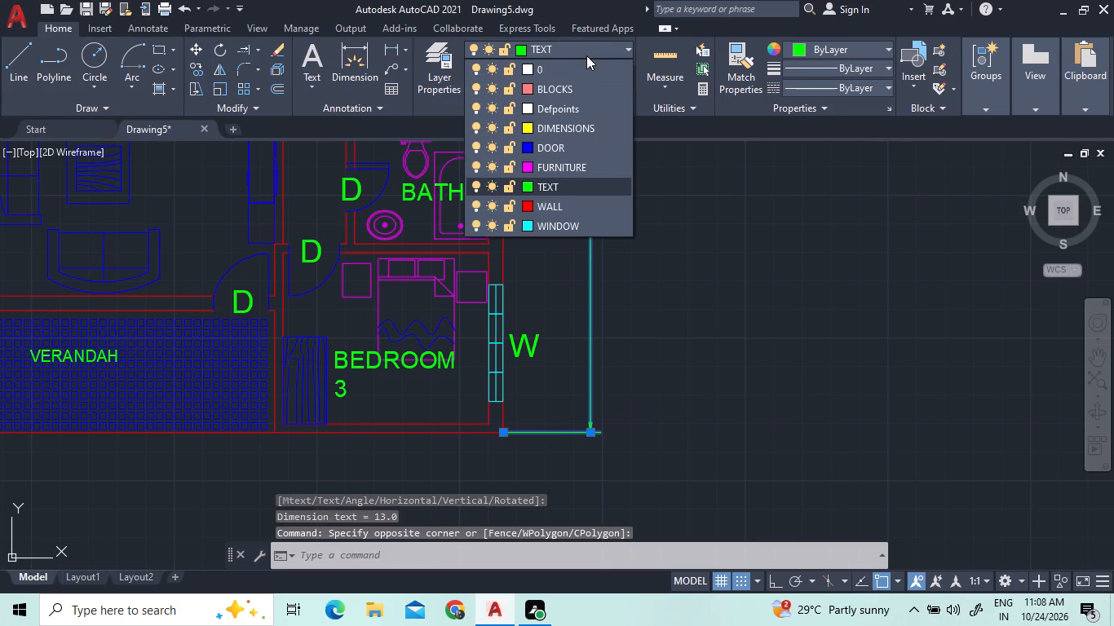
left_click(581, 130)
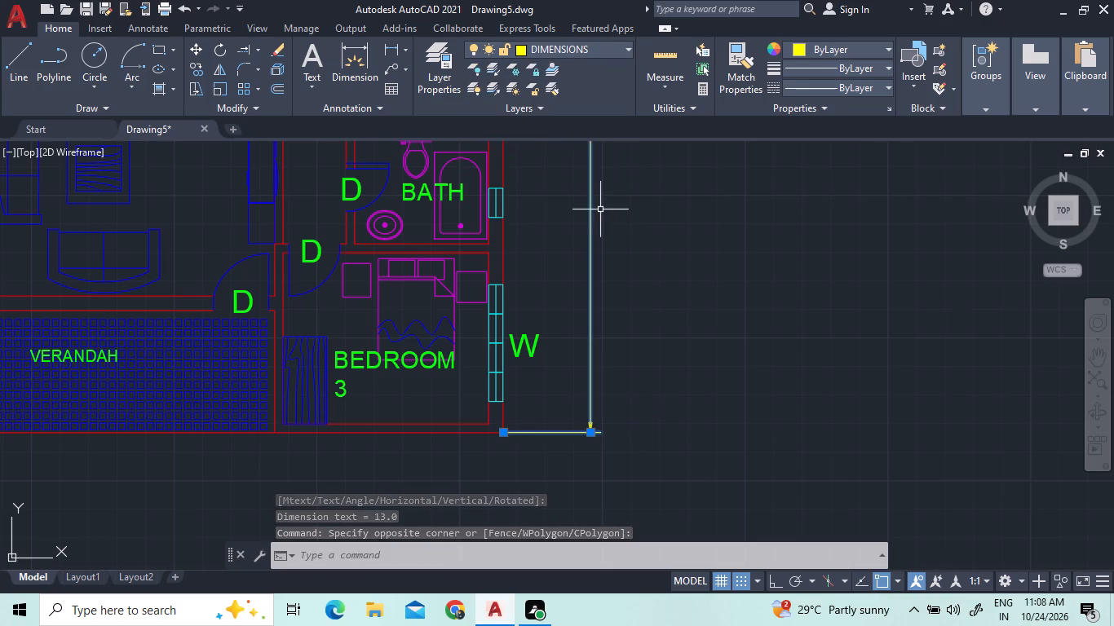
Set the text height of the vertical wall dimension to 0.8.
scroll(680, 408, "down", 3)
scroll(658, 269, "up", 3)
scroll(593, 310, "up", 4)
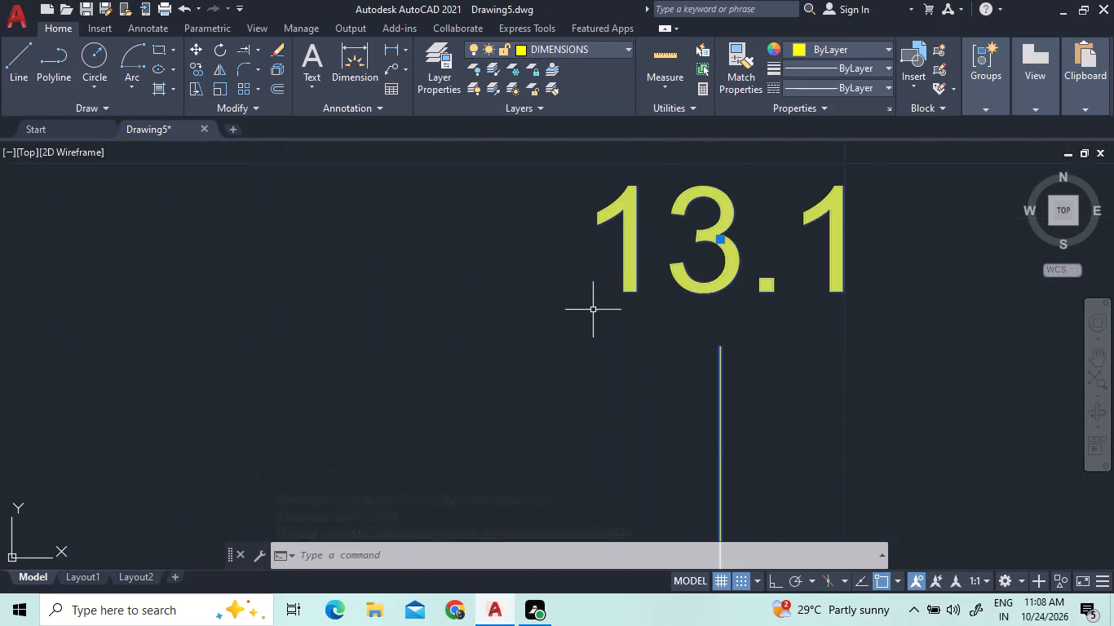
left_click(696, 234)
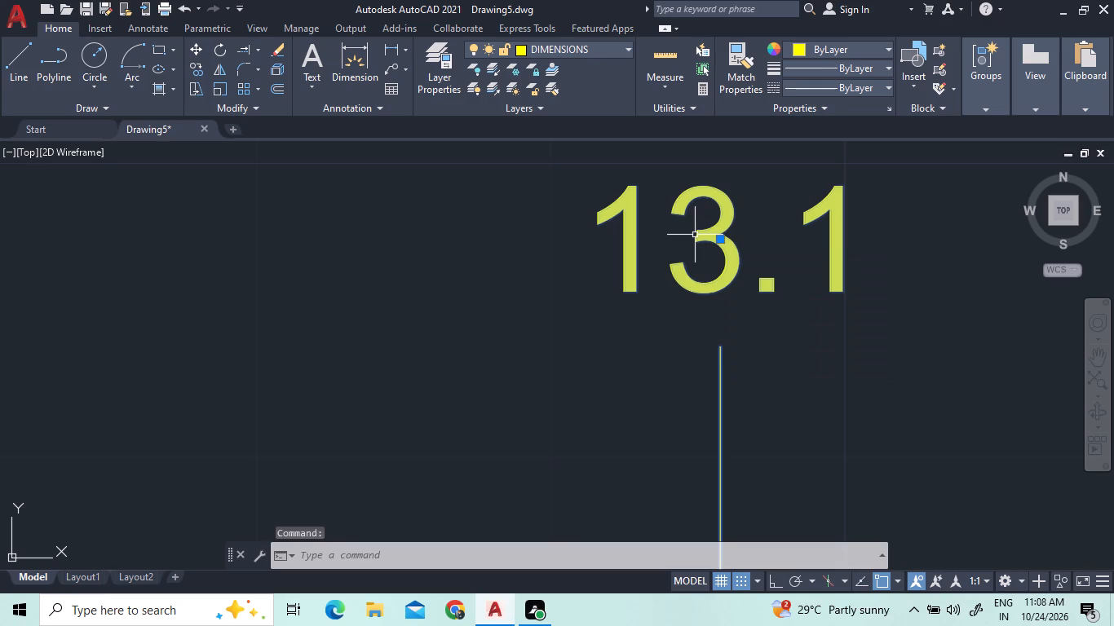
triple_click(695, 235)
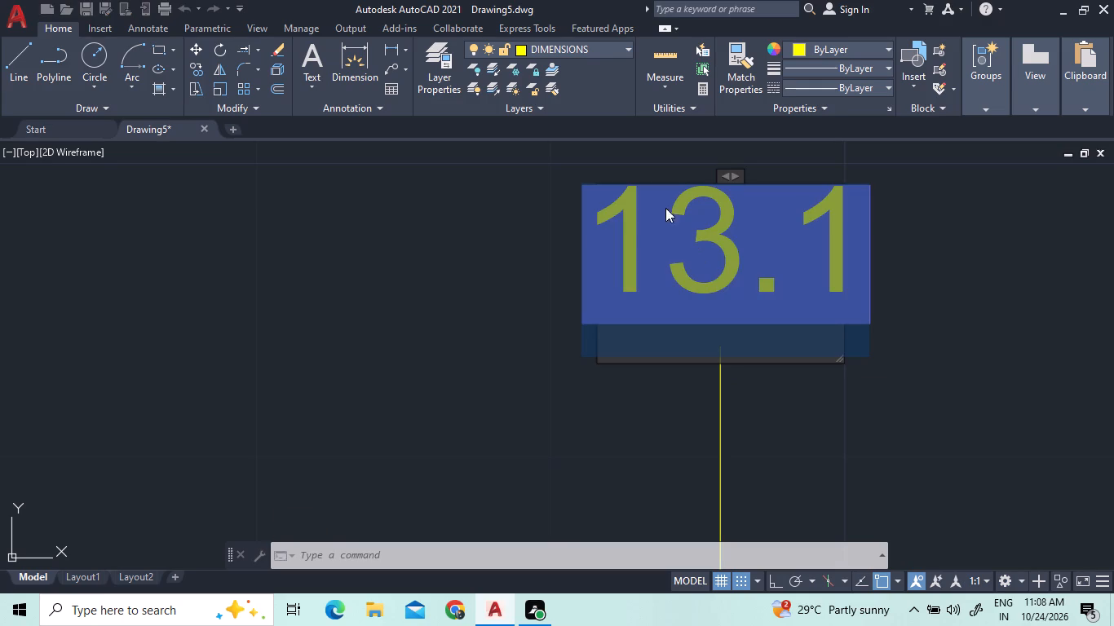
left_click(218, 68)
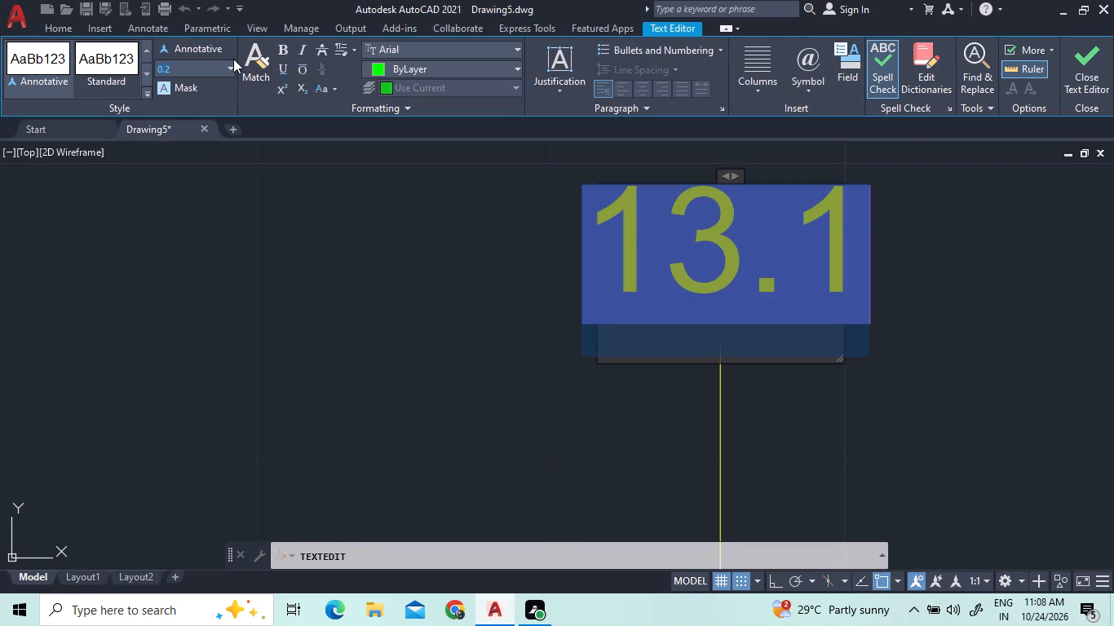
key("0")
type(".8")
key("Return")
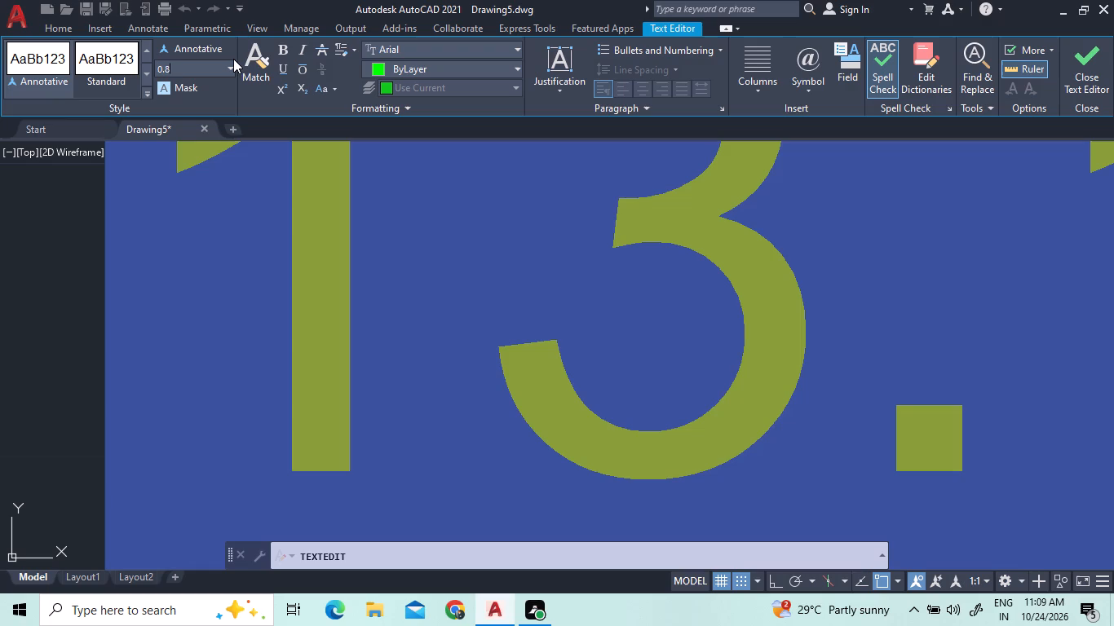
scroll(413, 342, "down", 4)
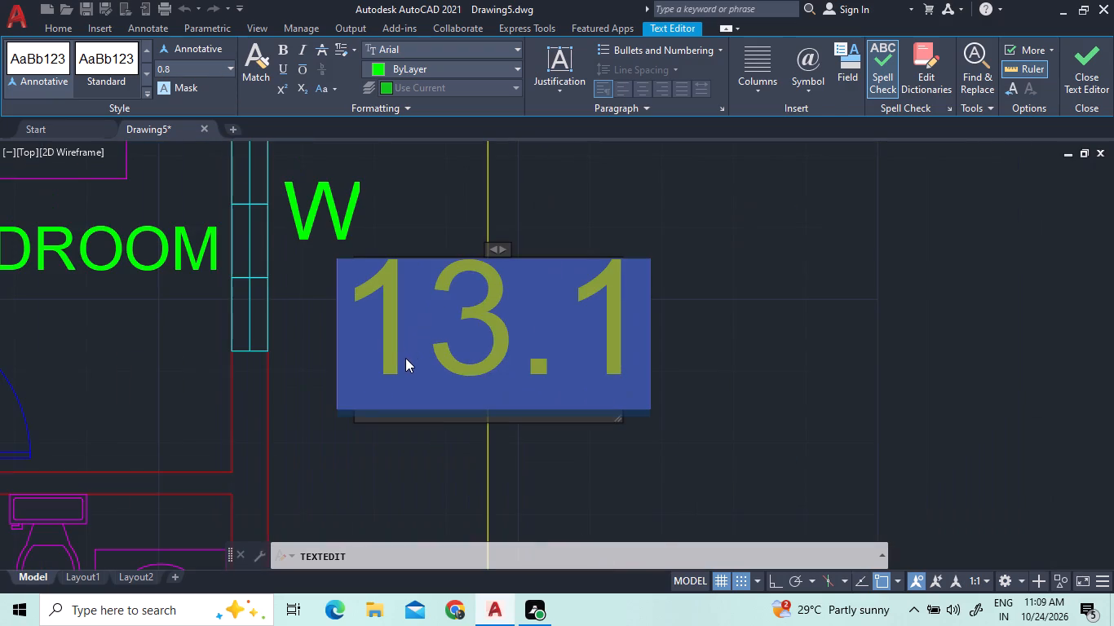
left_click(559, 225)
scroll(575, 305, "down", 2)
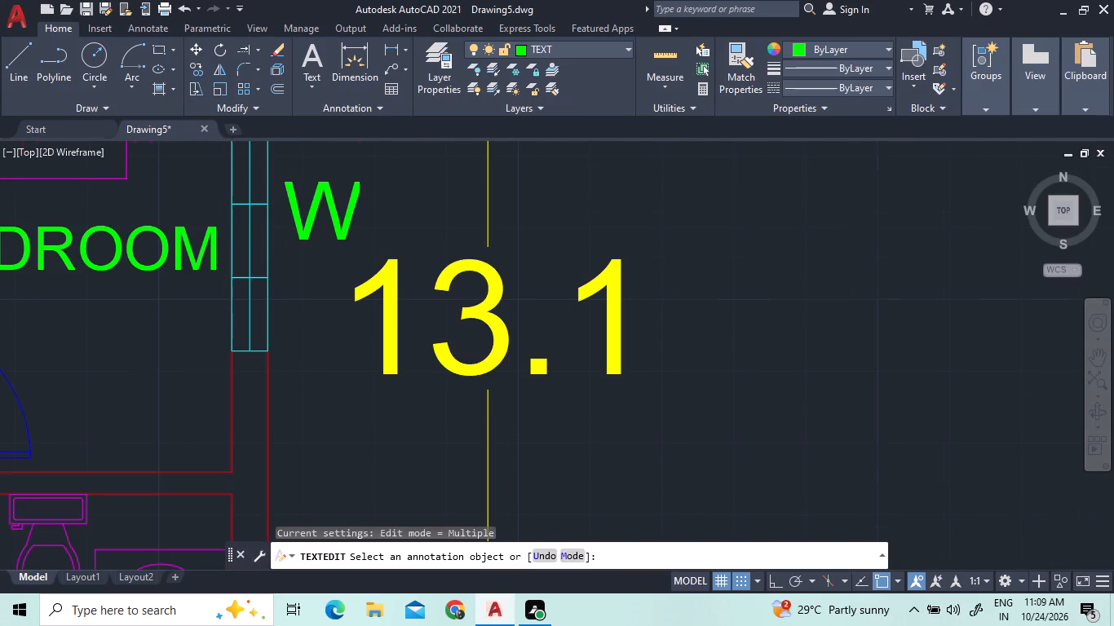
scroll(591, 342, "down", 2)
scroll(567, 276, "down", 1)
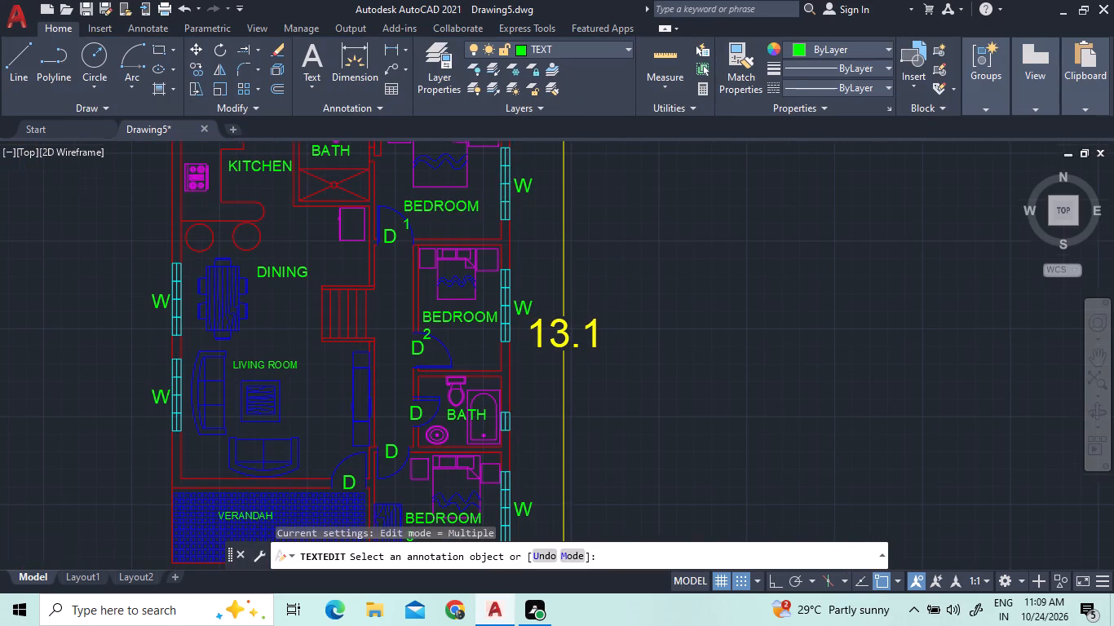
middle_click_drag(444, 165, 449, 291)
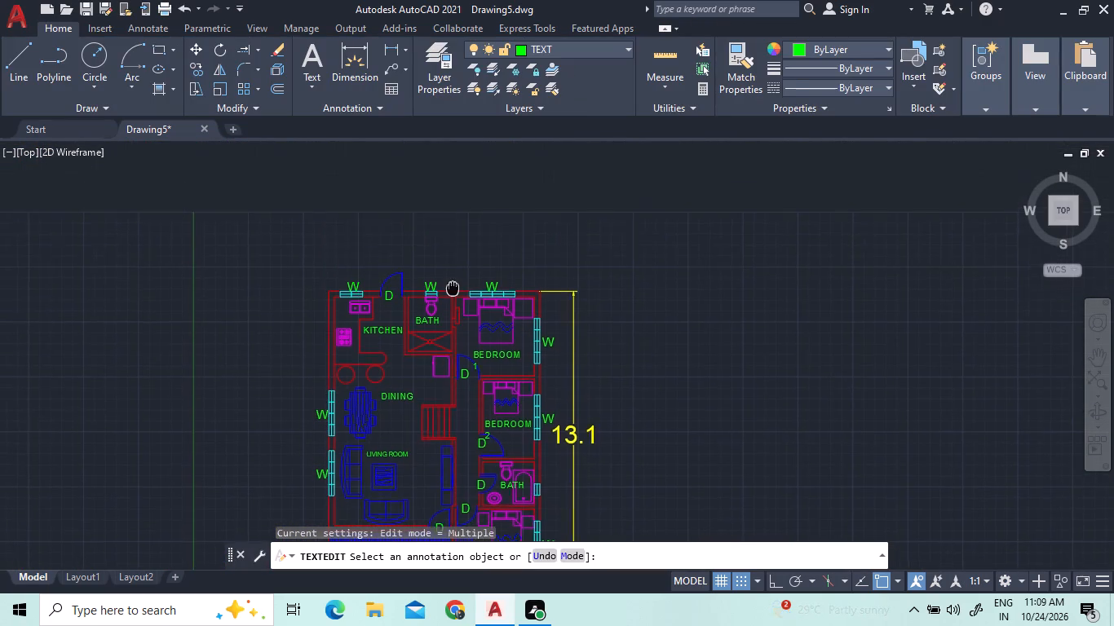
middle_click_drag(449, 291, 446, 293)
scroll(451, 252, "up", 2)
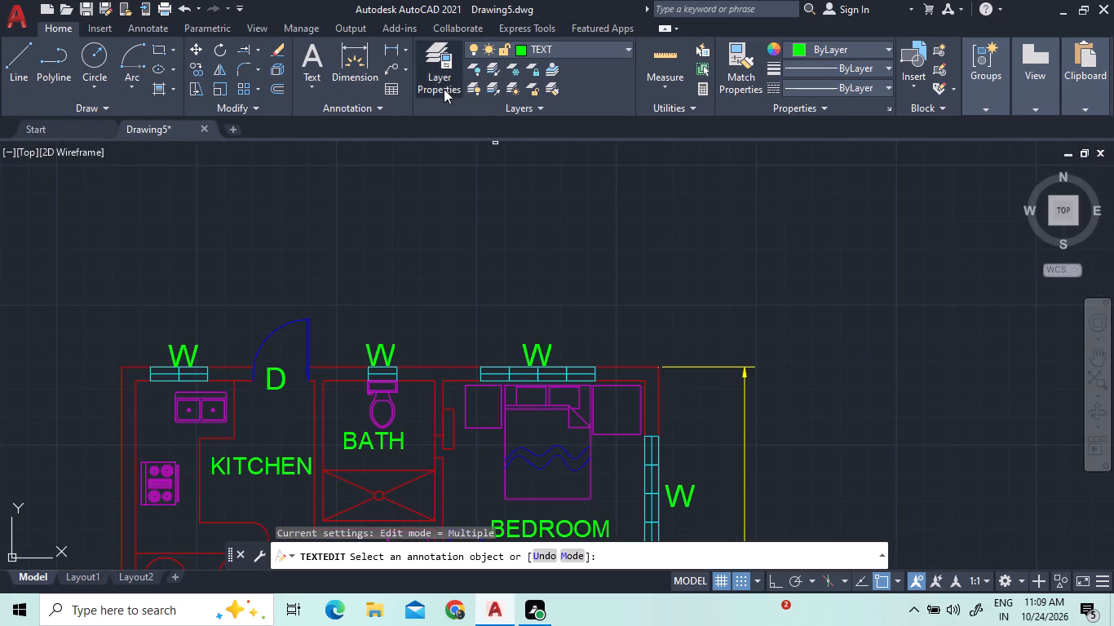
On the DIMENSIONS layer, add a horizontal linear dimension across the full kitchen-to-Bedroom 1 outer wall, placed outside the house beyond the door swing.
left_click(516, 49)
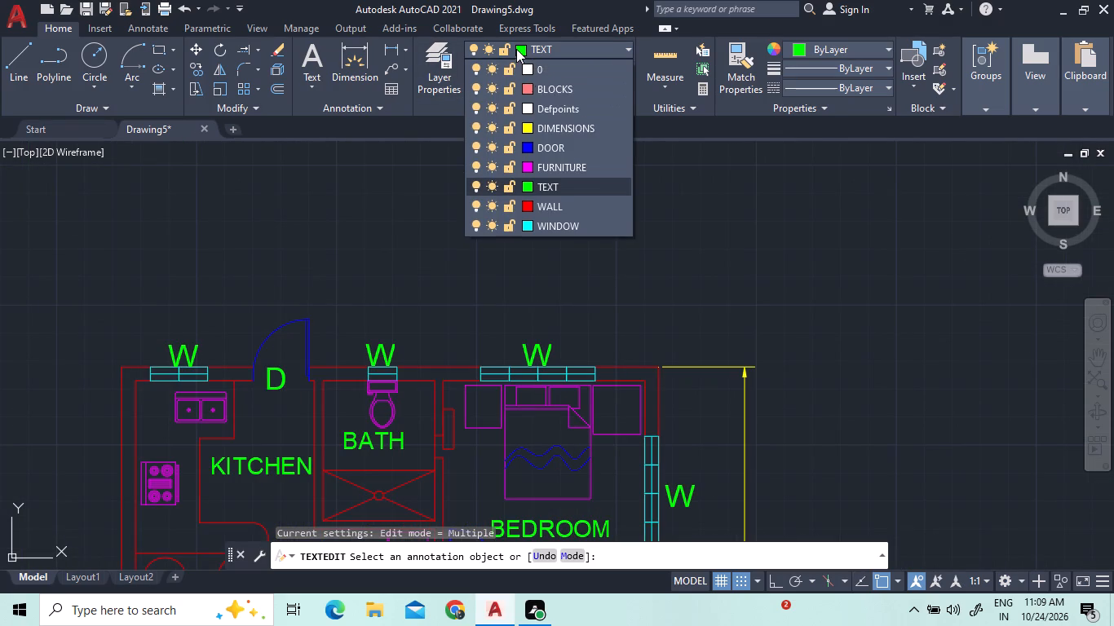
left_click(550, 130)
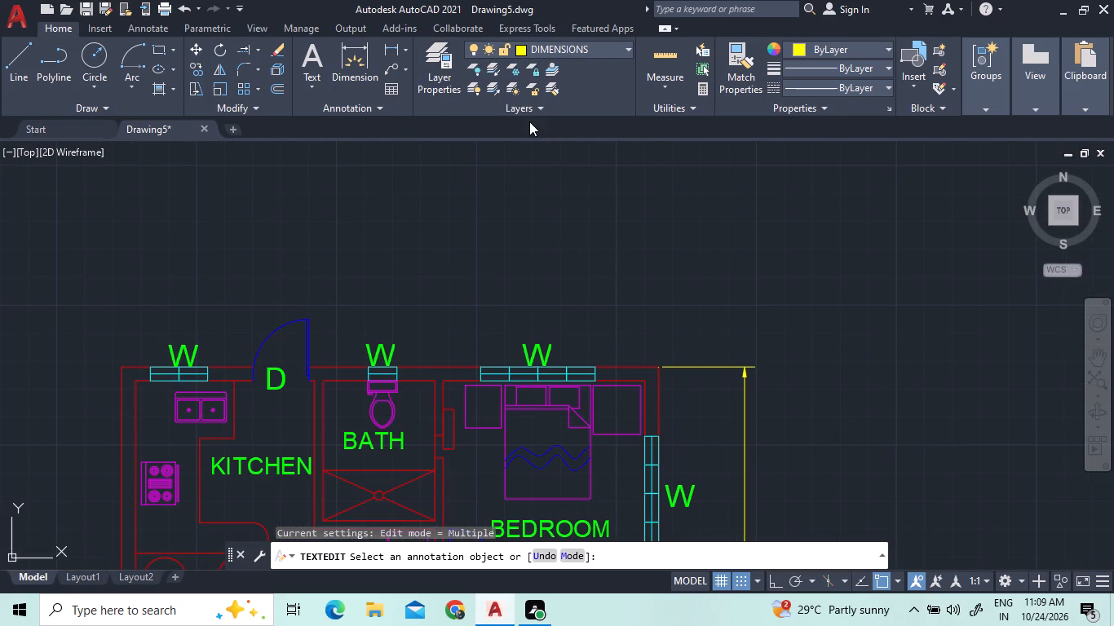
left_click(389, 45)
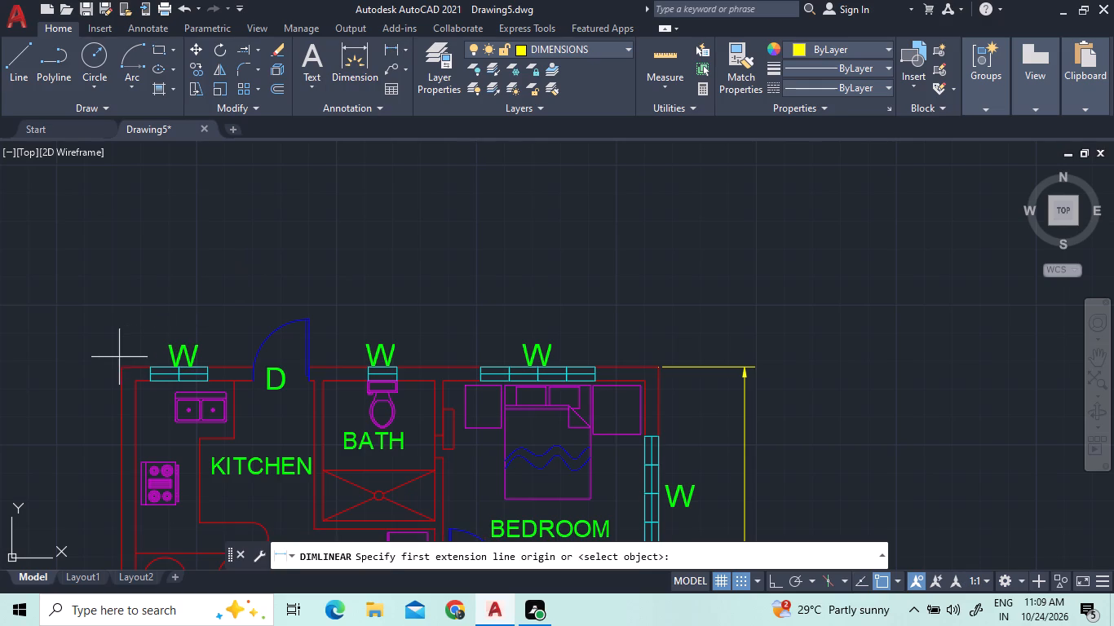
left_click(121, 362)
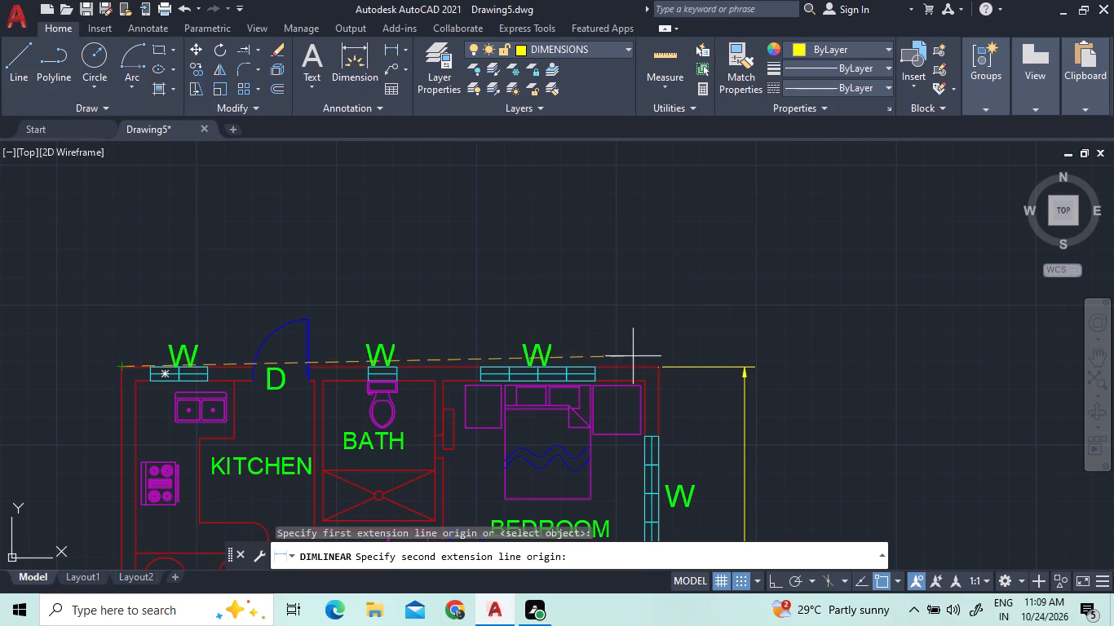
left_click(661, 366)
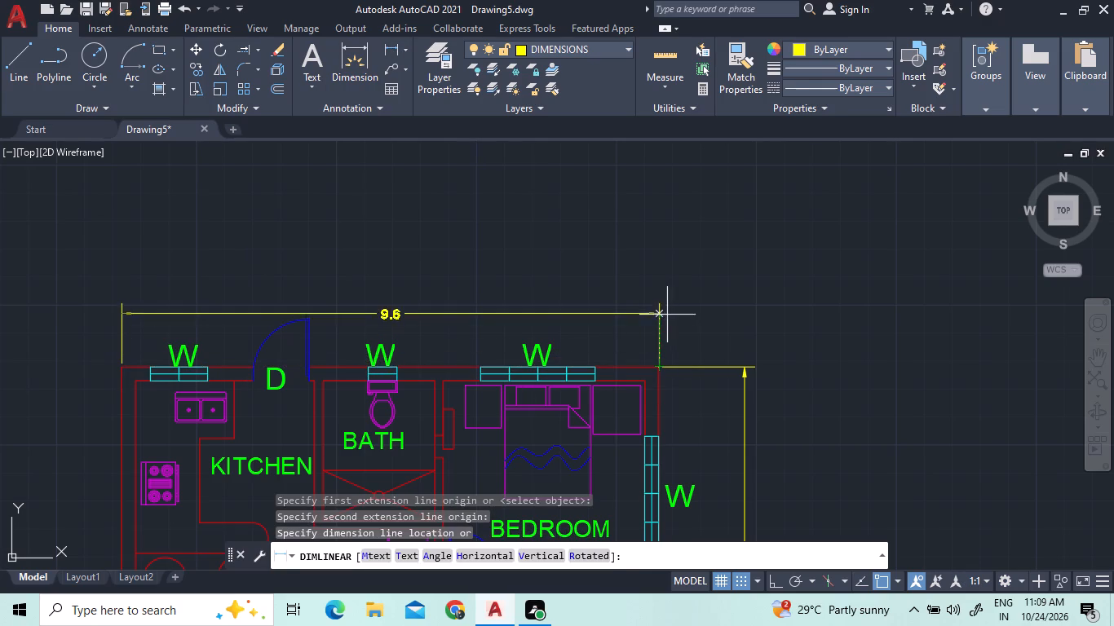
left_click(663, 278)
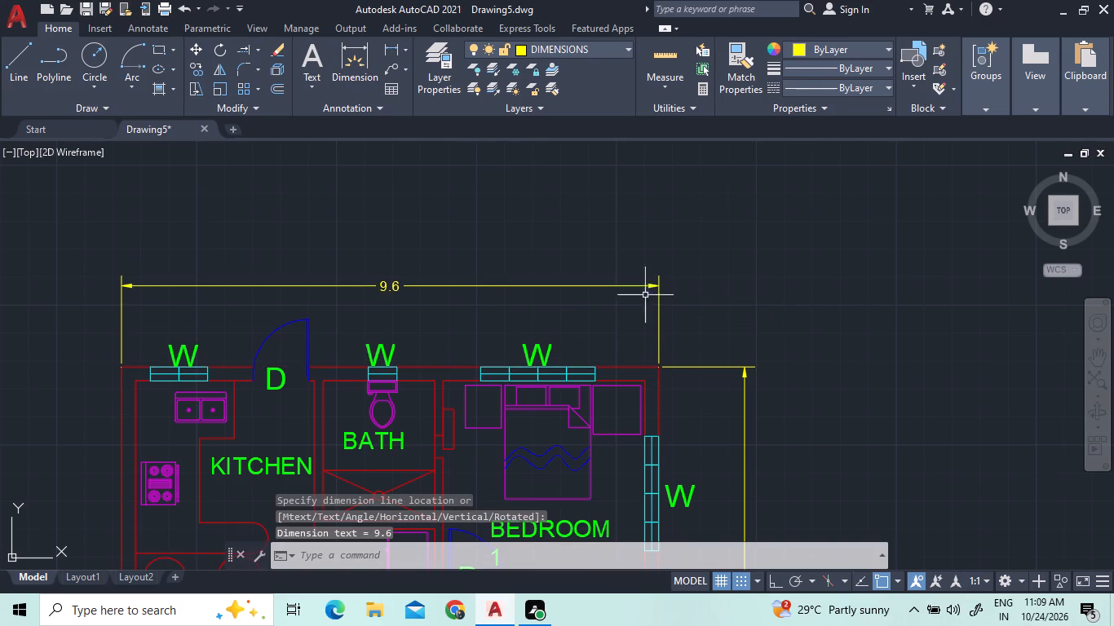
Set the text height of the horizontal outer wall dimension to 0.8.
scroll(446, 245, "down", 2)
scroll(439, 258, "up", 2)
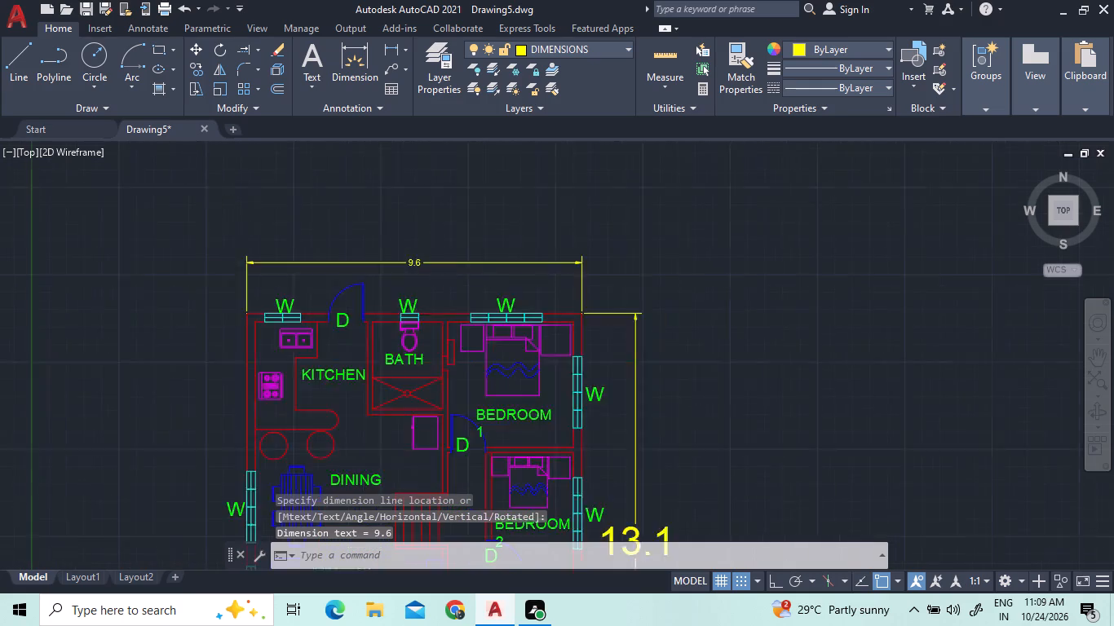
triple_click(395, 266)
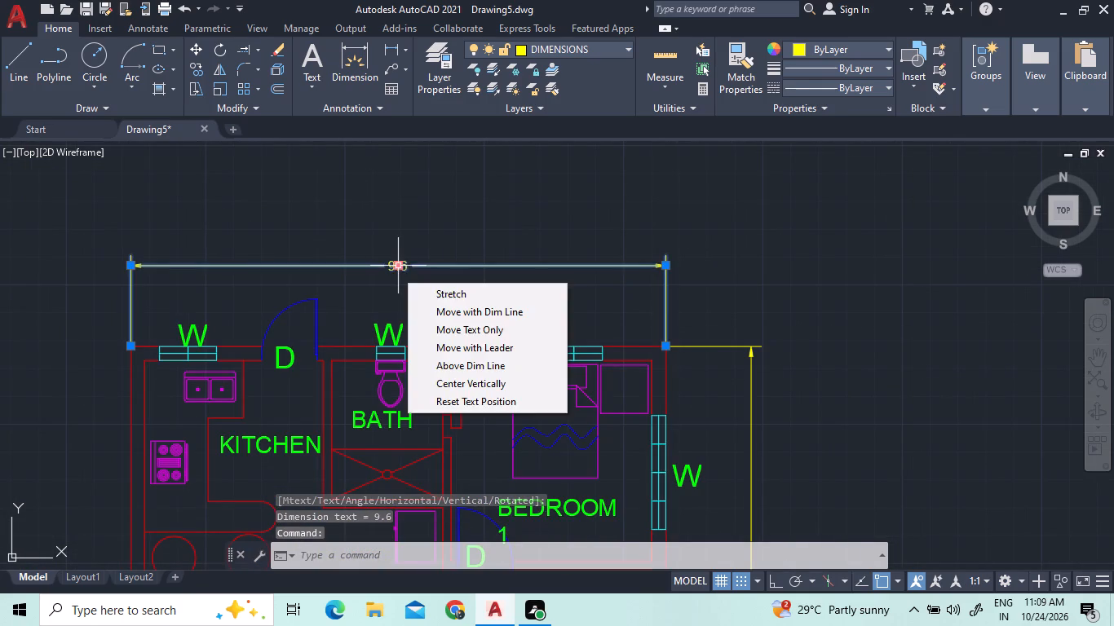
scroll(395, 266, "up", 3)
left_click(389, 266)
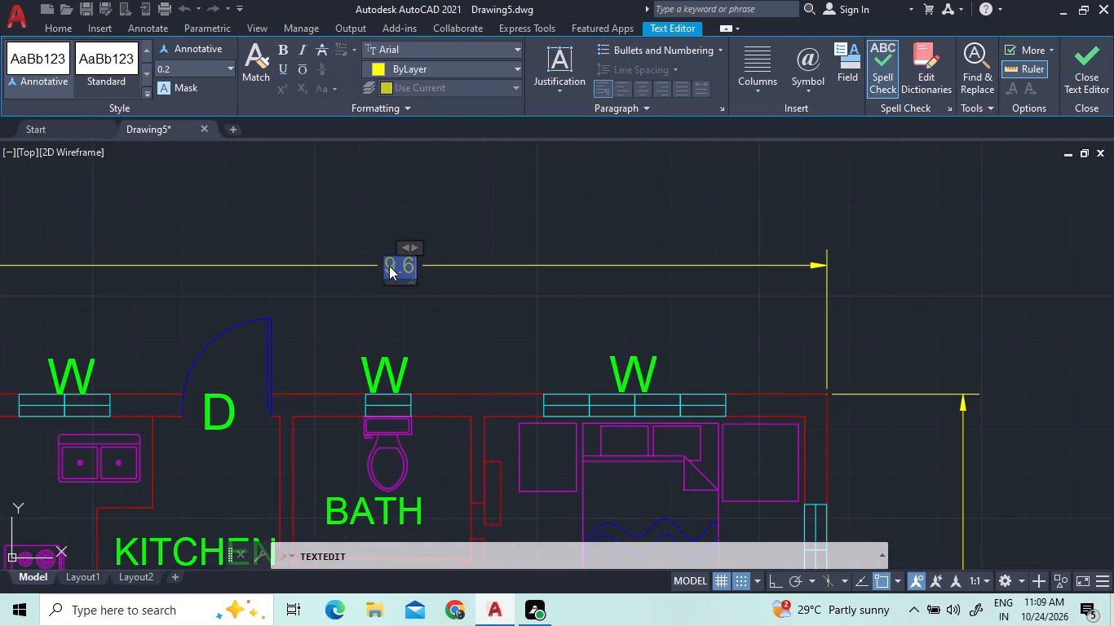
left_click(198, 66)
type("0.8")
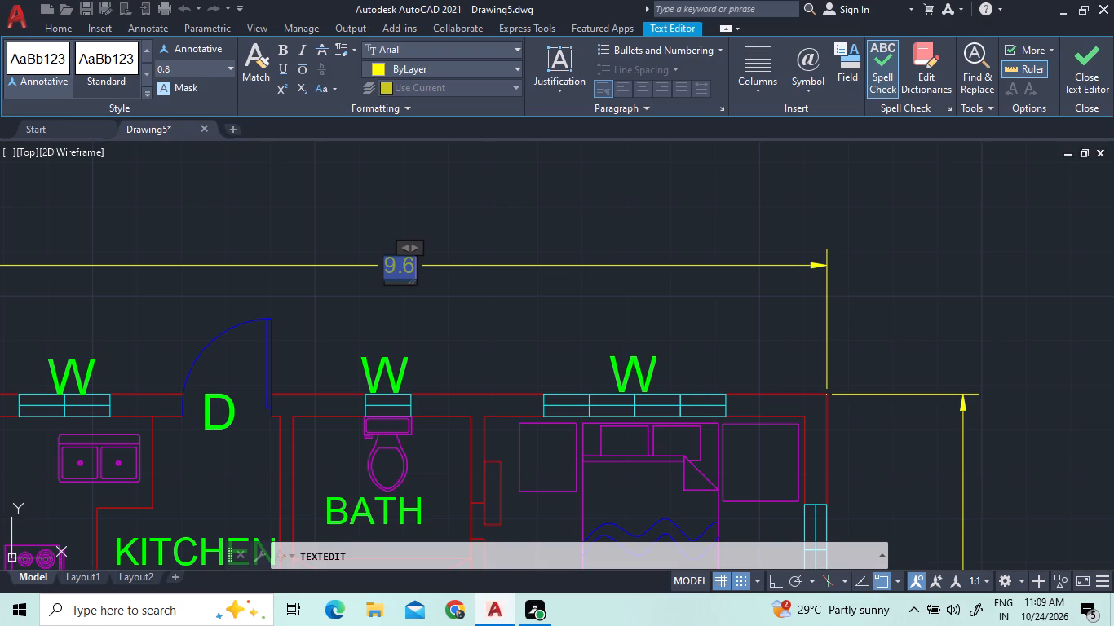
key("Return")
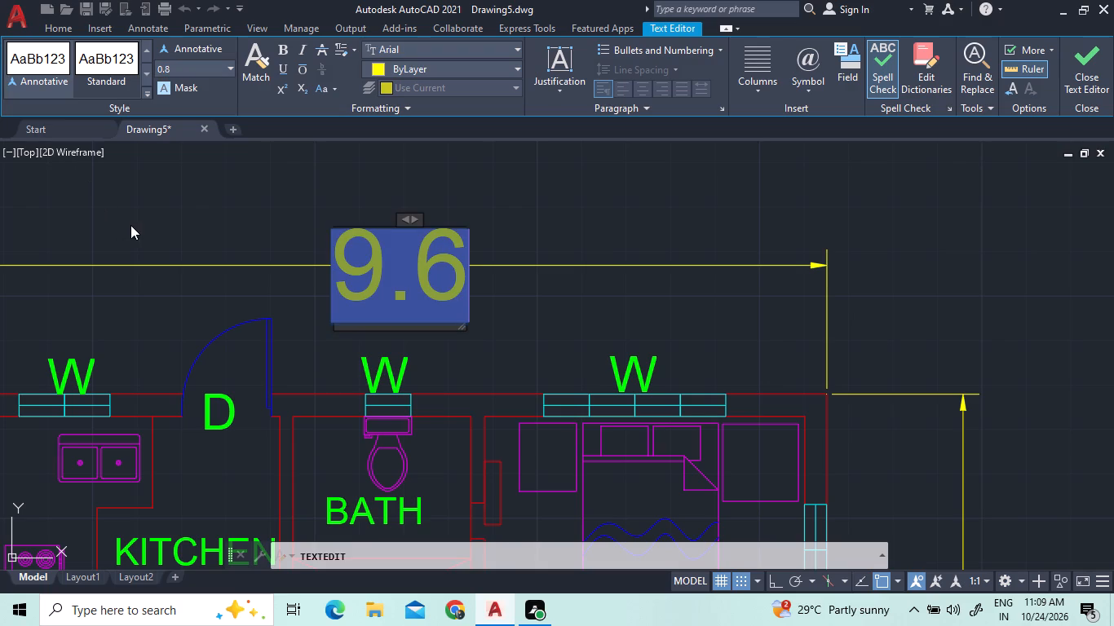
left_click(130, 225)
Add a horizontal linear dimension across the kitchen's inside width, between the outer wall and the bath partition, just above the KITCHEN label.
scroll(342, 285, "down", 4)
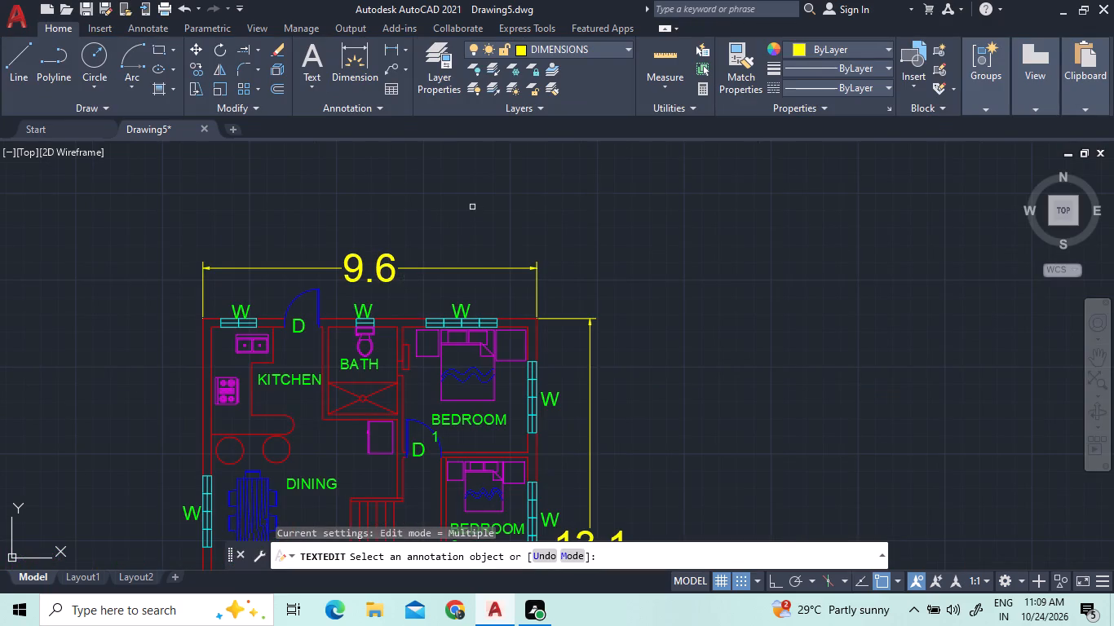
scroll(465, 211, "down", 1)
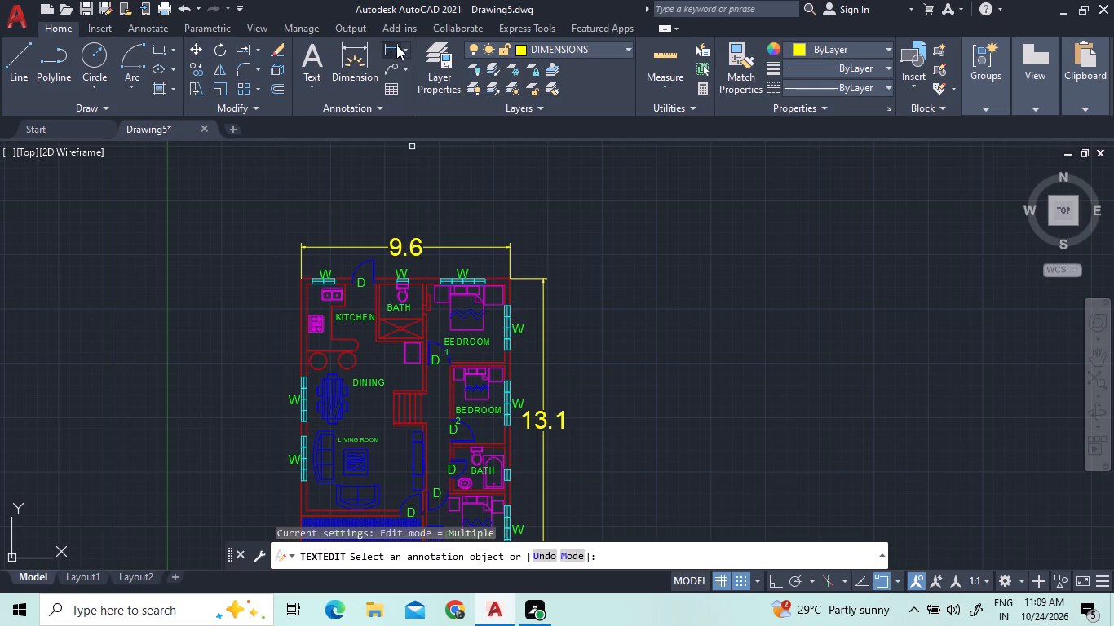
left_click(387, 46)
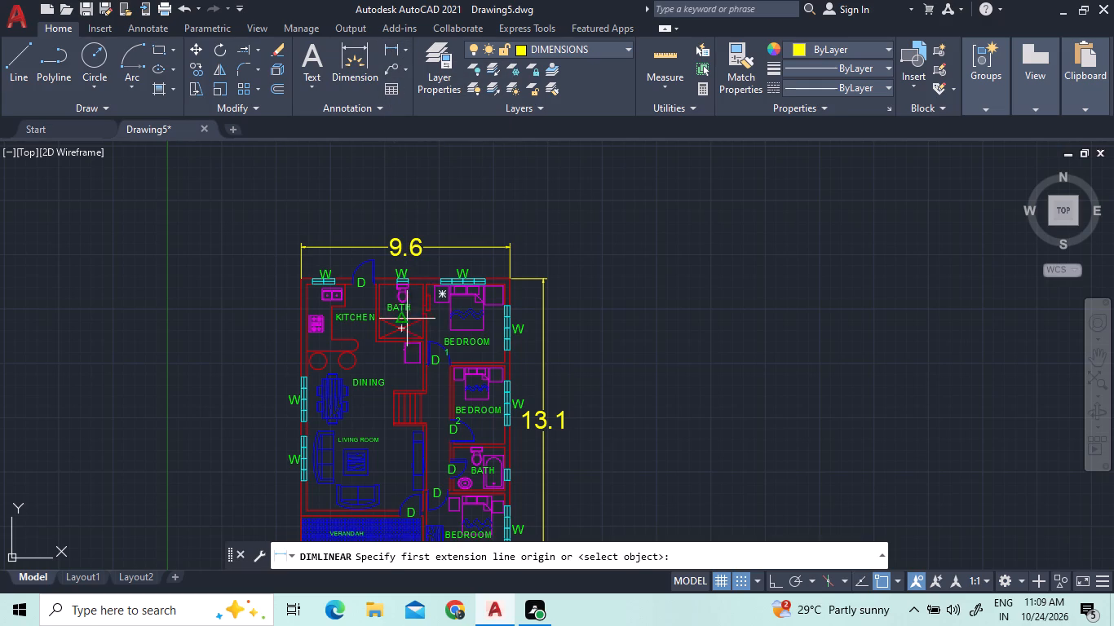
scroll(394, 321, "up", 2)
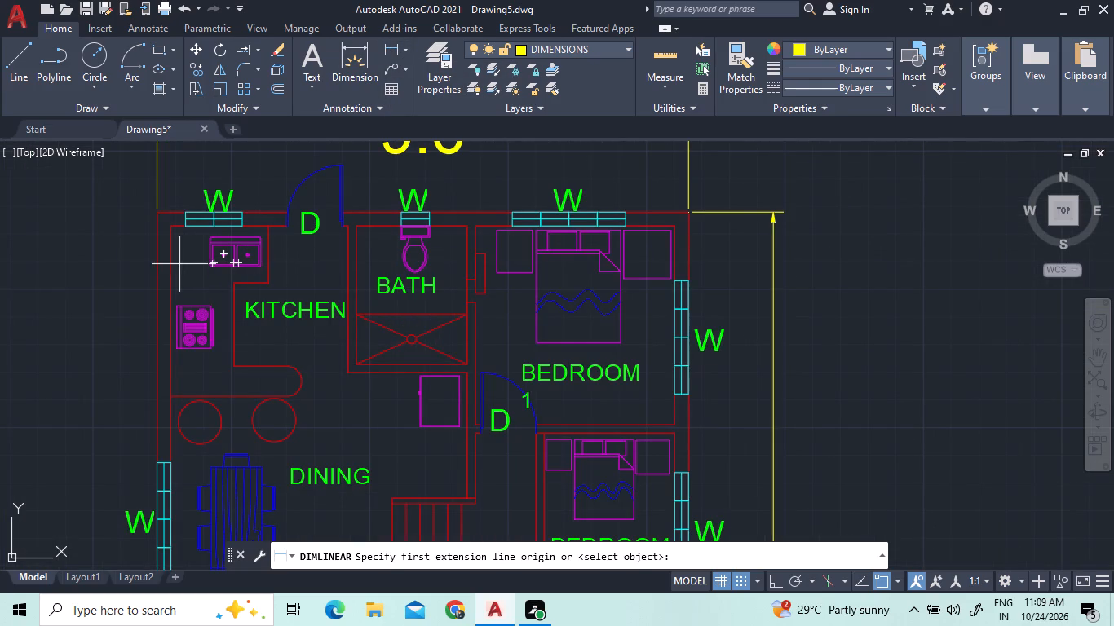
scroll(171, 280, "up", 2)
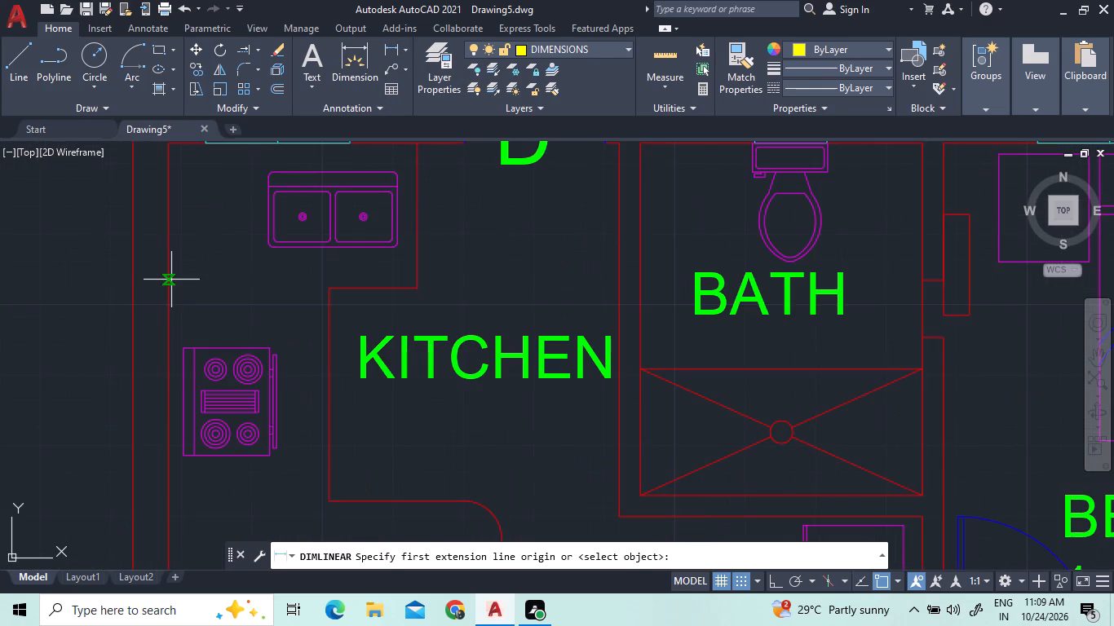
left_click(167, 280)
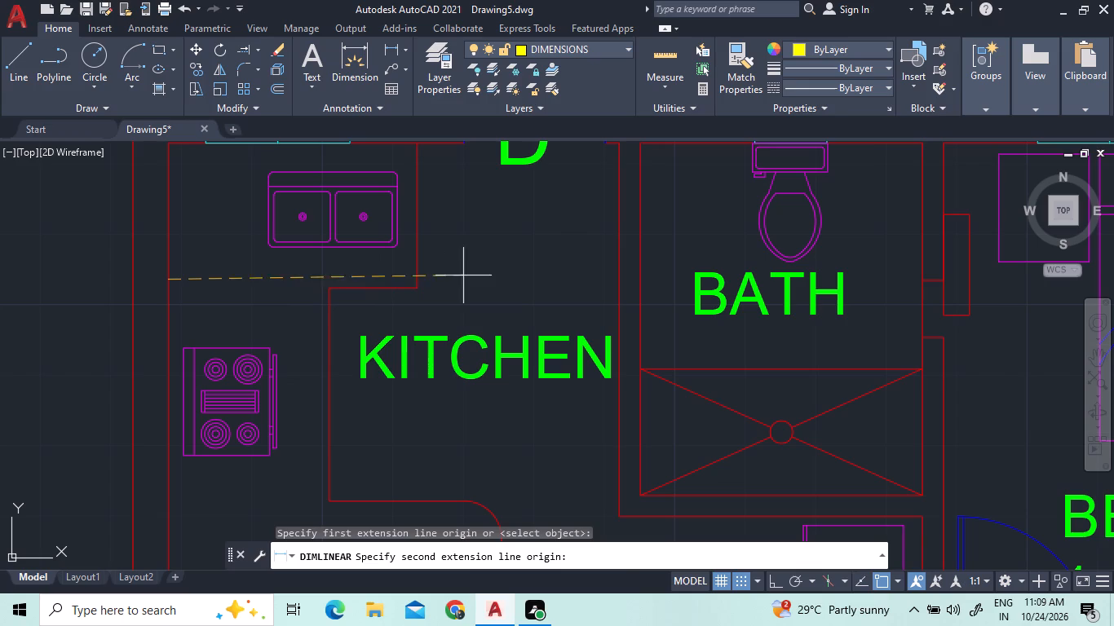
left_click(619, 278)
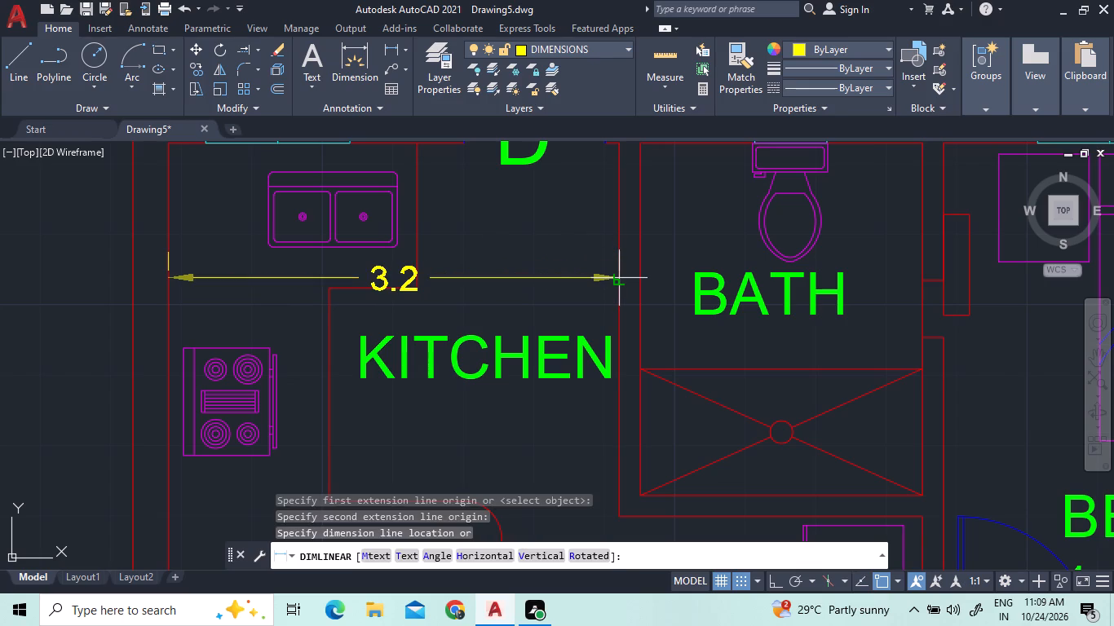
left_click(619, 278)
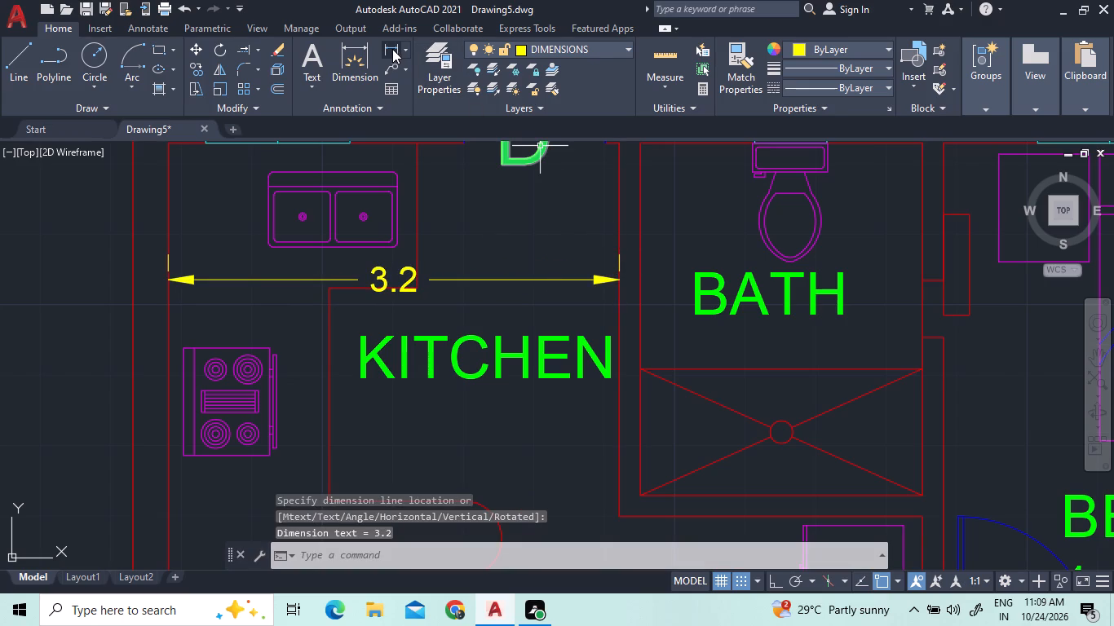
Add a horizontal linear dimension across the inside width of the bath beside the kitchen, between its label and the shower.
left_click(389, 49)
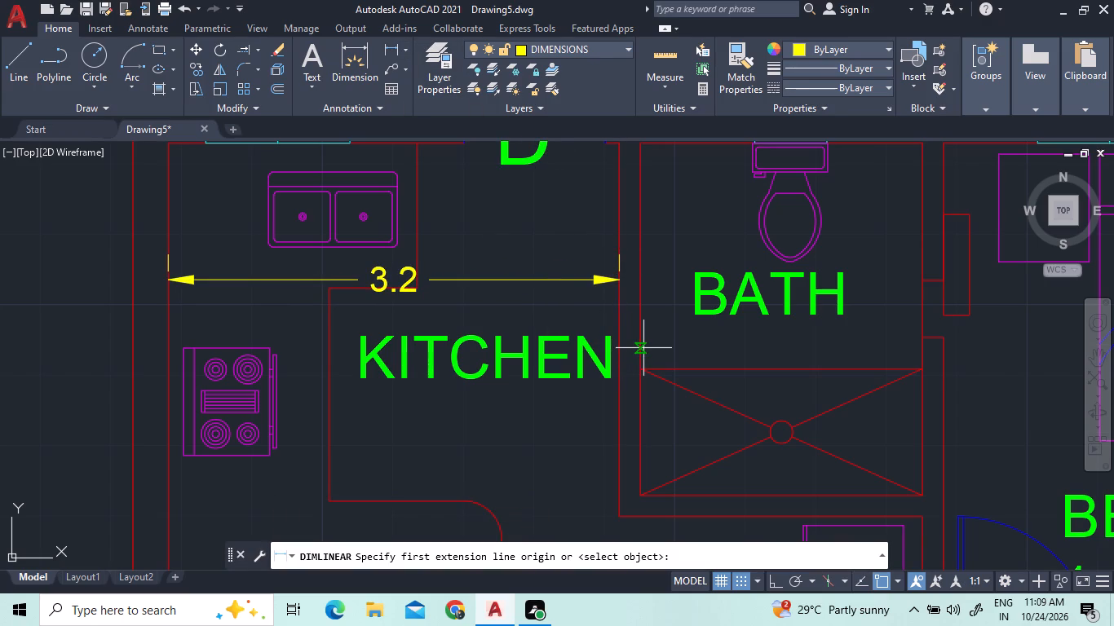
left_click(640, 346)
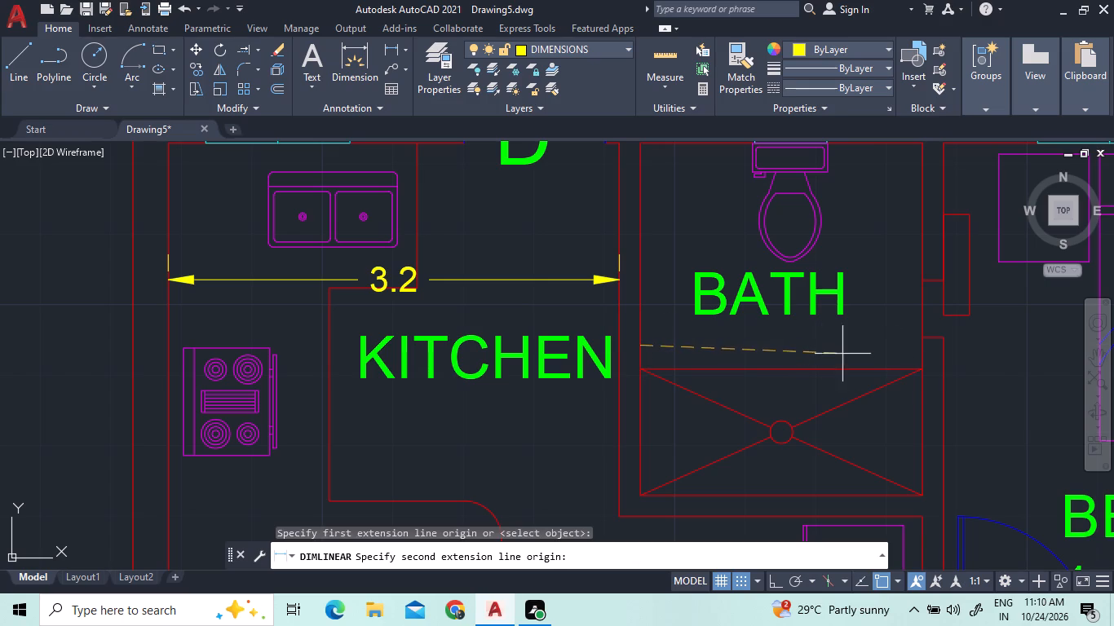
left_click(922, 342)
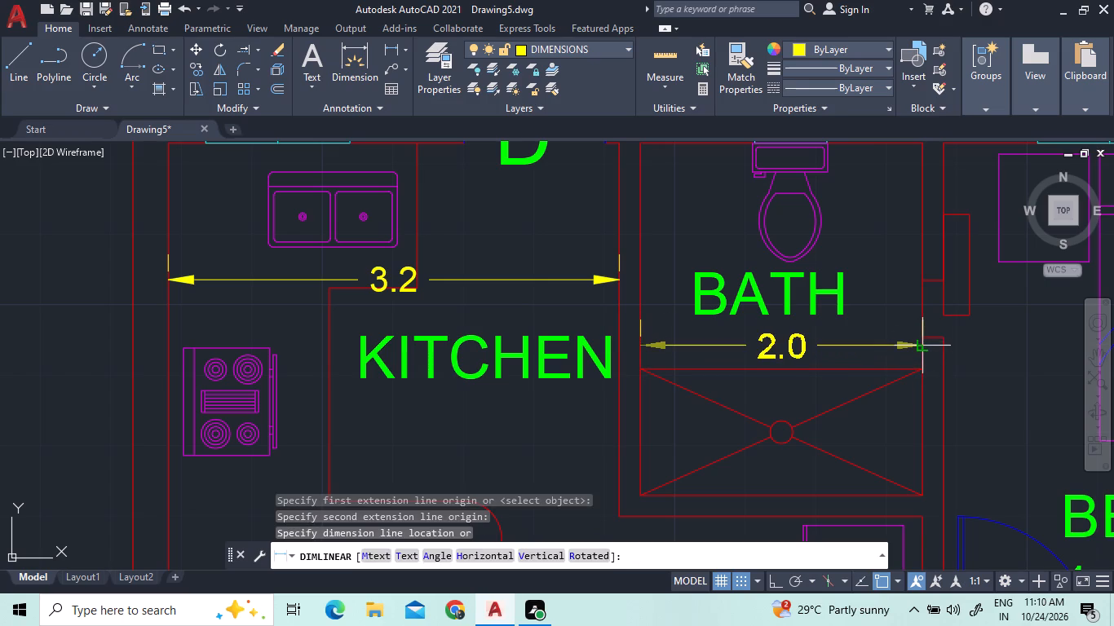
left_click(922, 342)
Add a horizontal linear dimension across Bedroom 1's inside width, from the bath partition to the outer wall, running across the bed.
scroll(850, 376, "down", 2)
middle_click_drag(1010, 342, 798, 324)
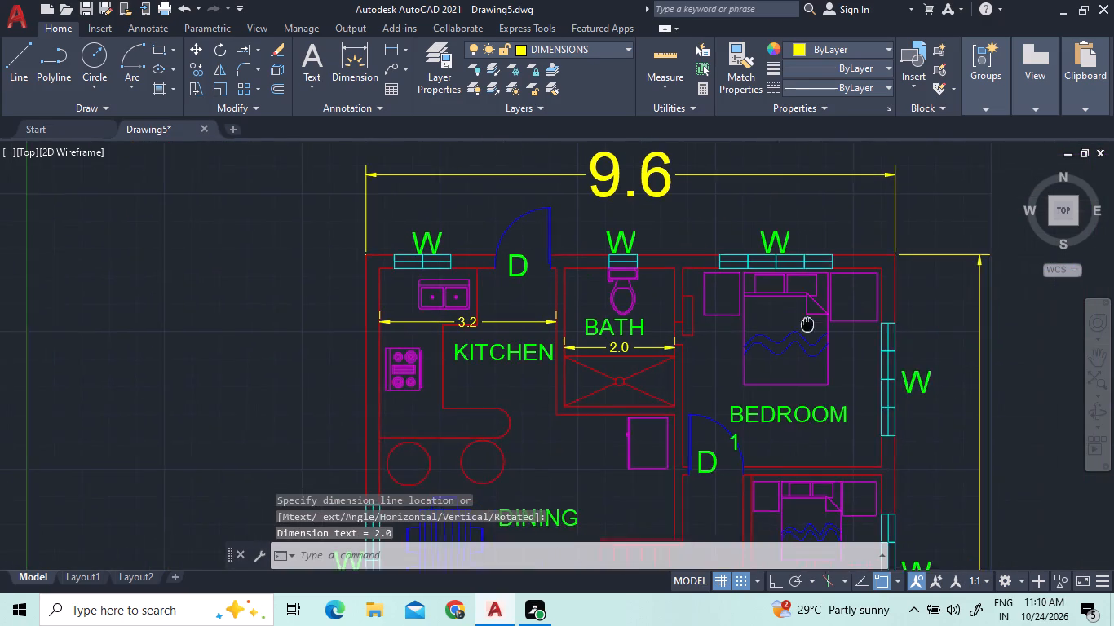
middle_click_drag(798, 324, 625, 316)
scroll(661, 320, "up", 1)
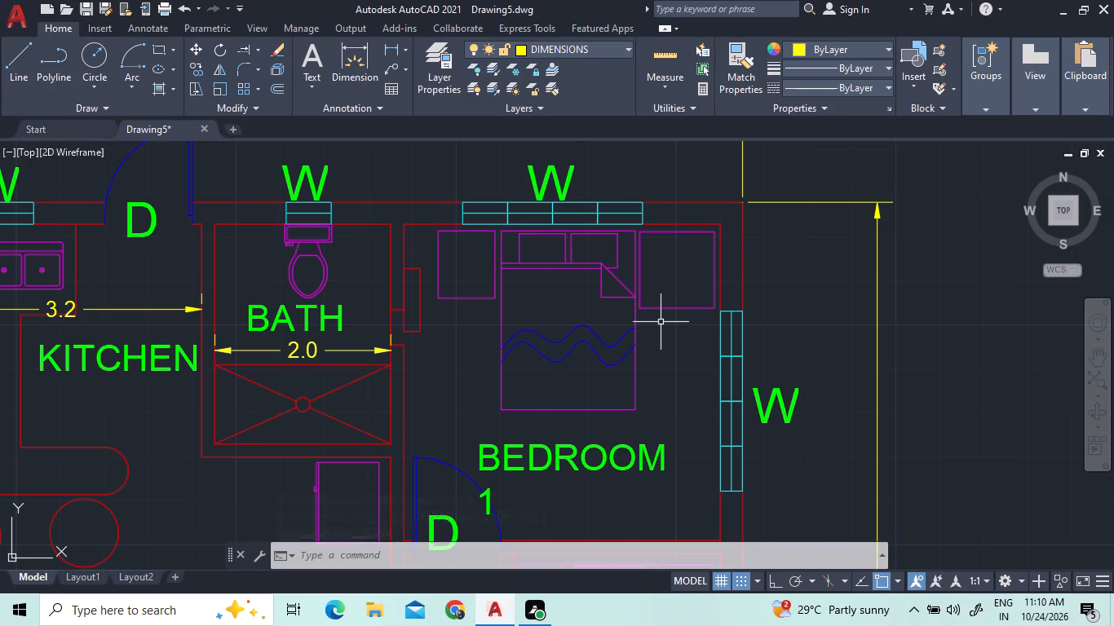
left_click(386, 48)
scroll(422, 390, "up", 1)
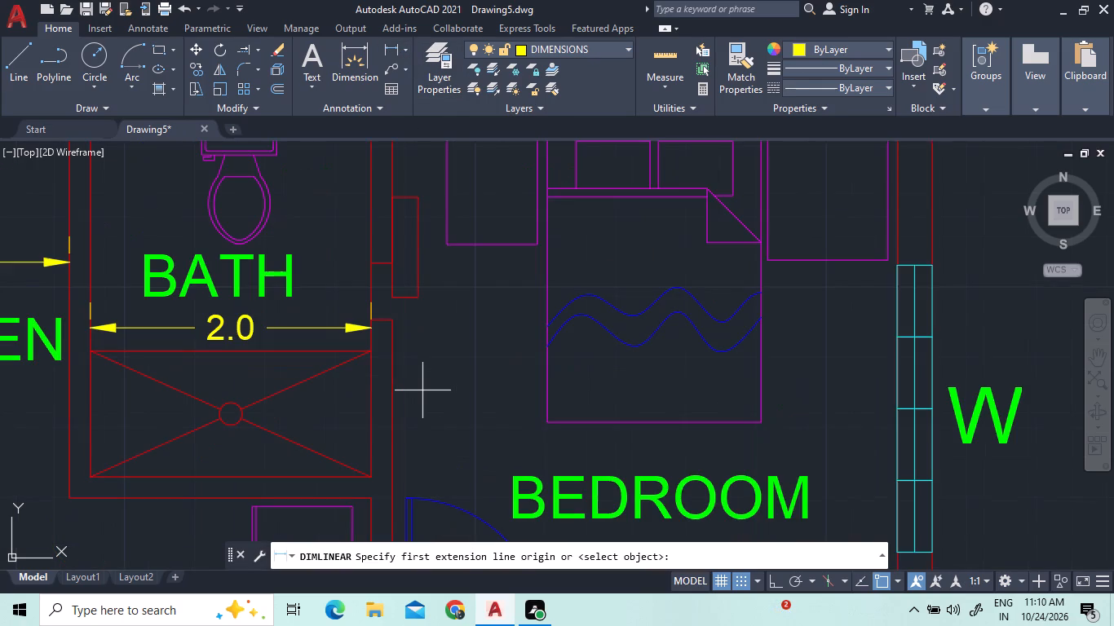
left_click(391, 249)
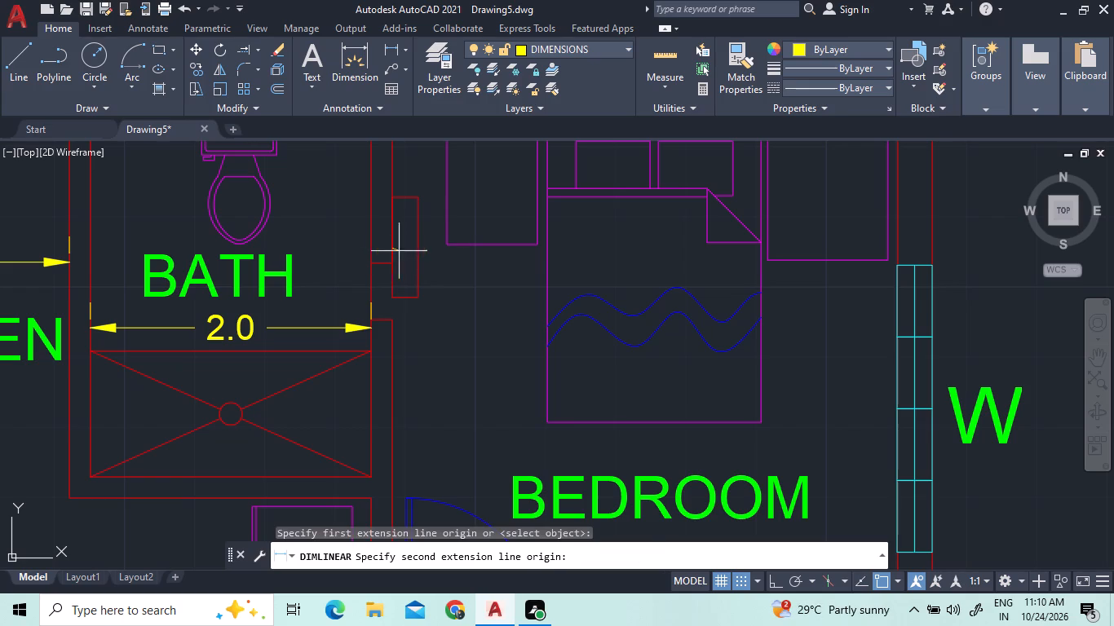
left_click(902, 244)
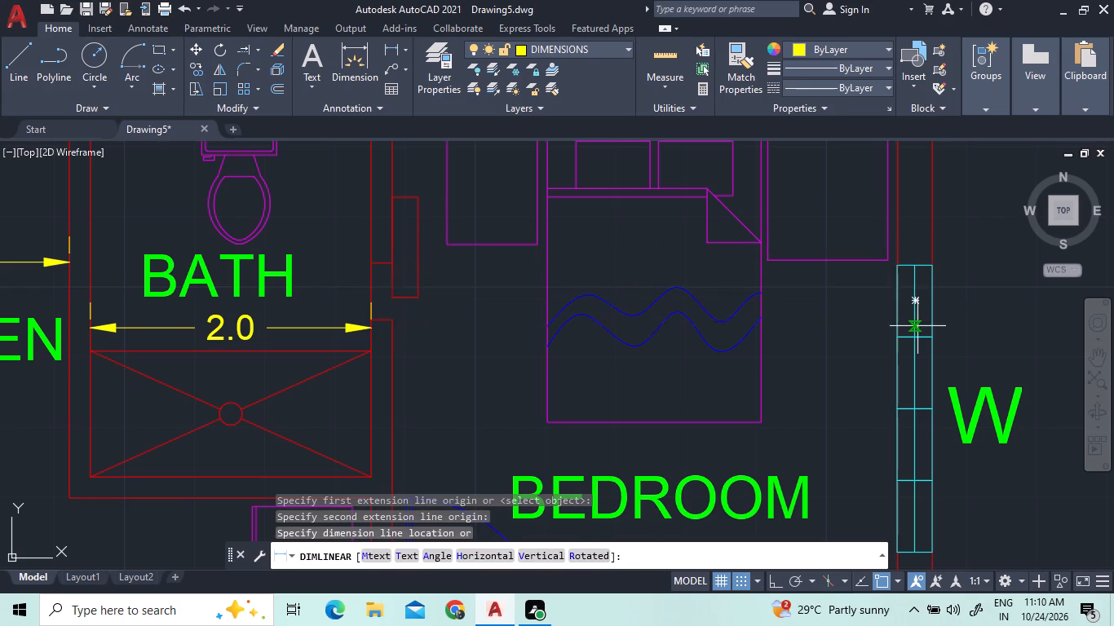
left_click(917, 327)
Add a vertical linear dimension of Bedroom 1's inside length between its upper and lower walls, placed between the bed and the window wall.
scroll(913, 343, "down", 3)
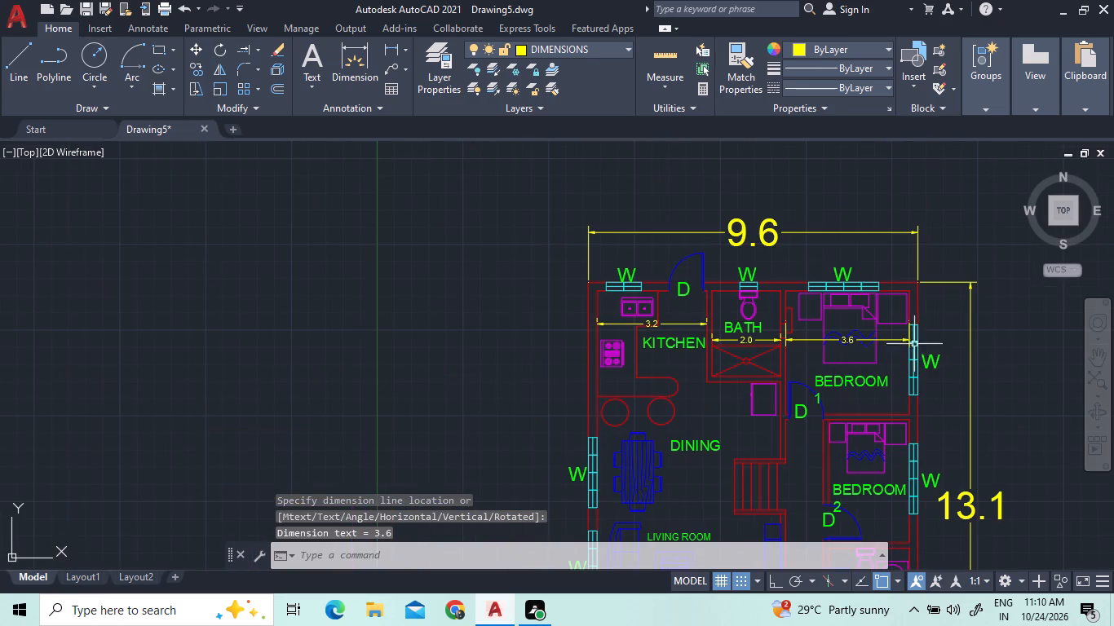
middle_click_drag(953, 414, 710, 397)
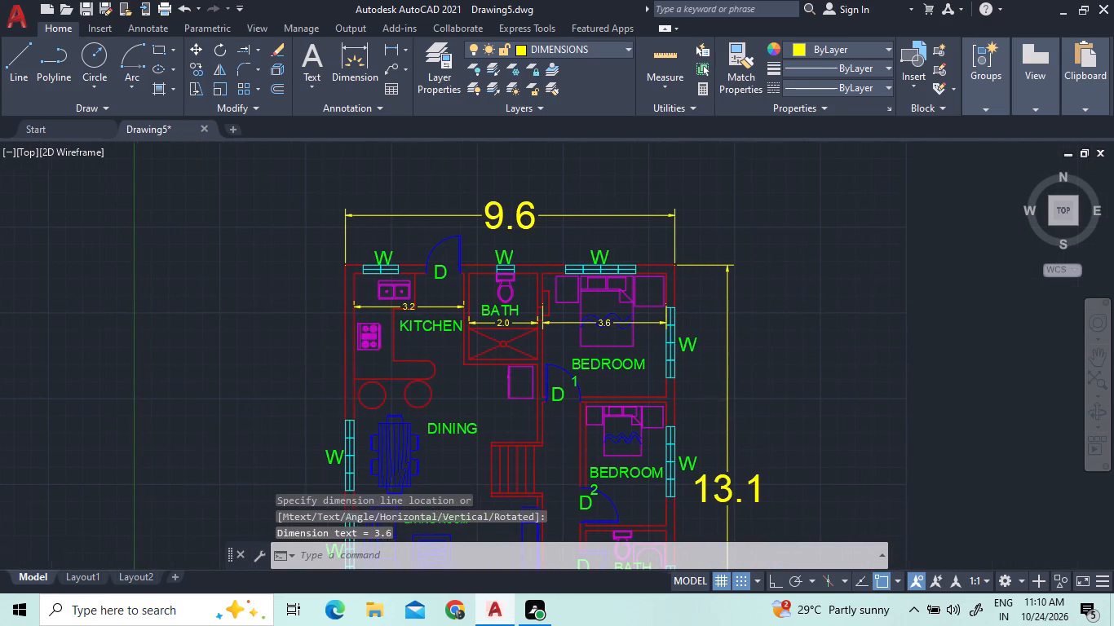
left_click(391, 45)
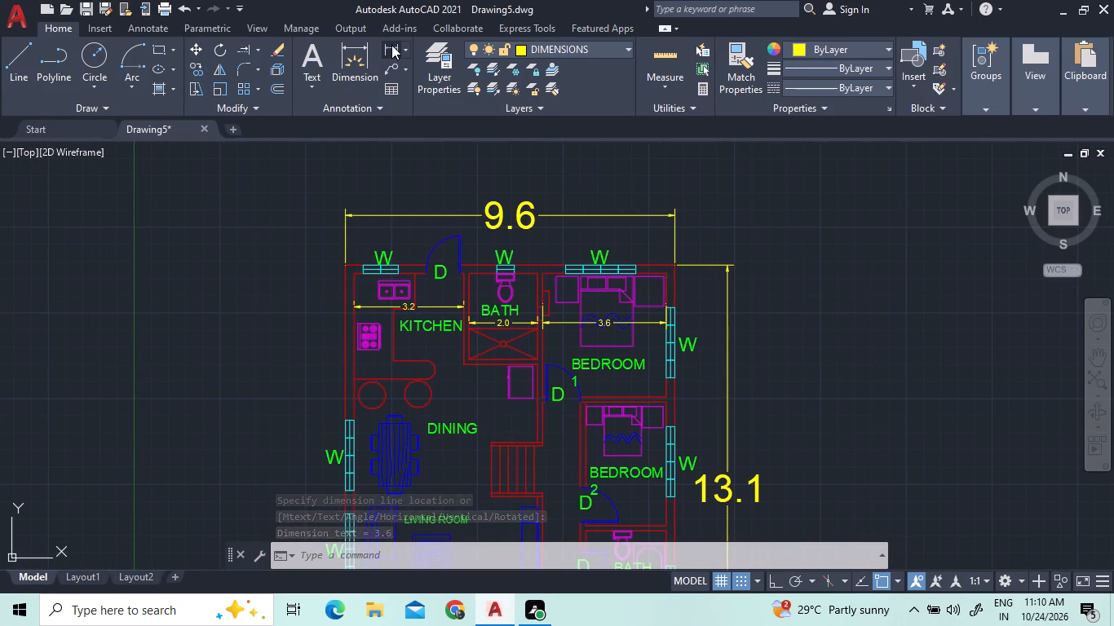
scroll(650, 279, "up", 3)
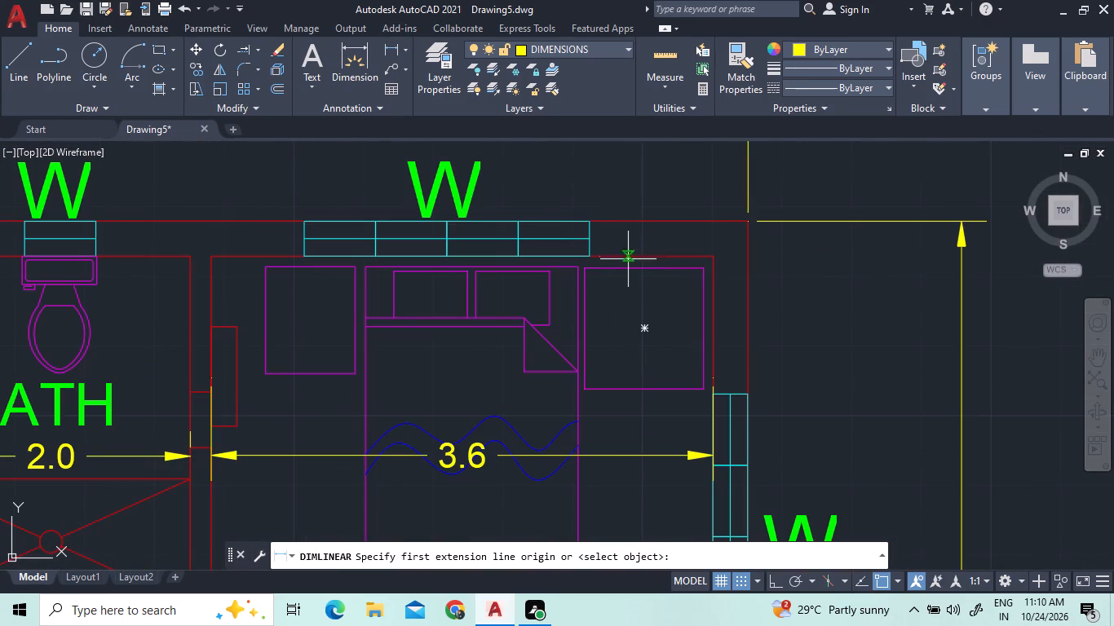
left_click(626, 256)
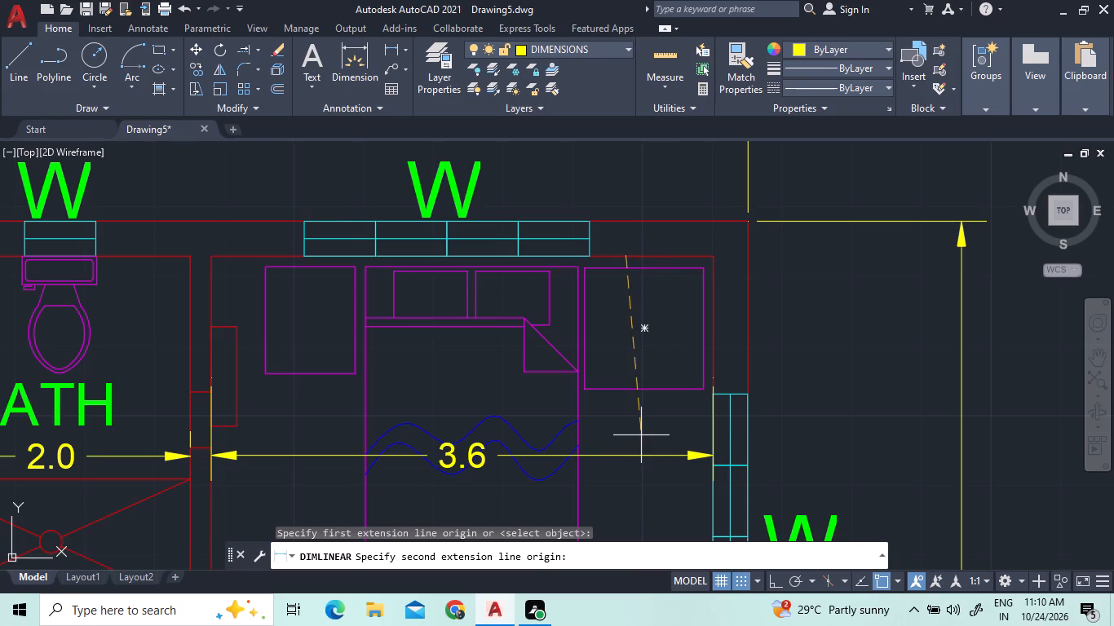
scroll(641, 435, "down", 3)
scroll(641, 514, "up", 3)
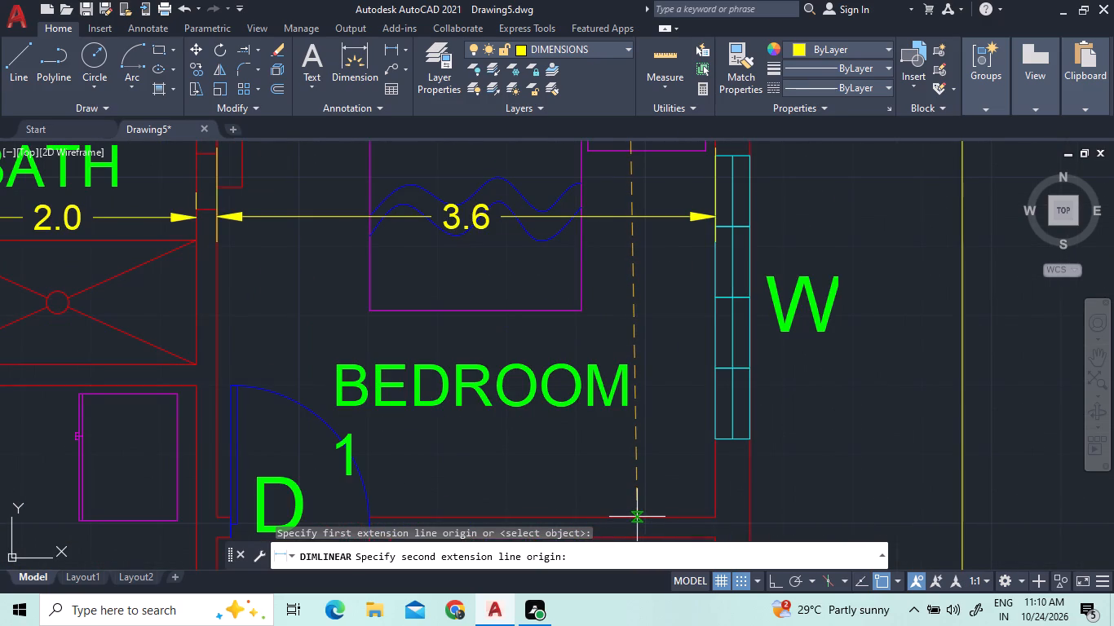
left_click(637, 517)
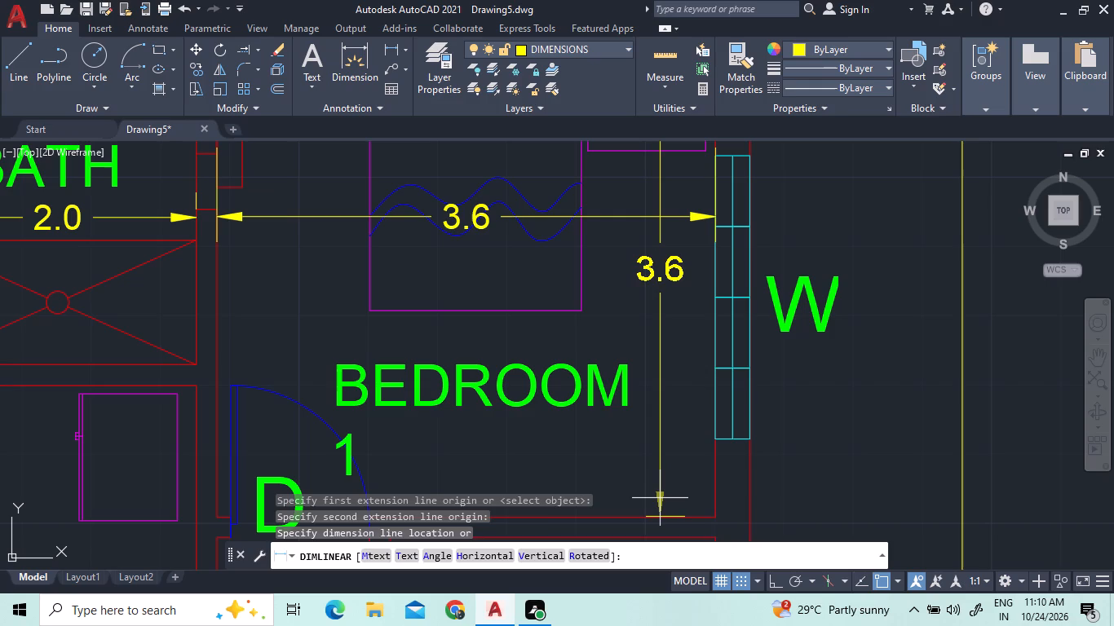
left_click(660, 498)
Add a vertical linear dimension of the inside length of the bath beside the kitchen, from the upper wall to the shower's lower edge.
scroll(709, 502, "down", 2)
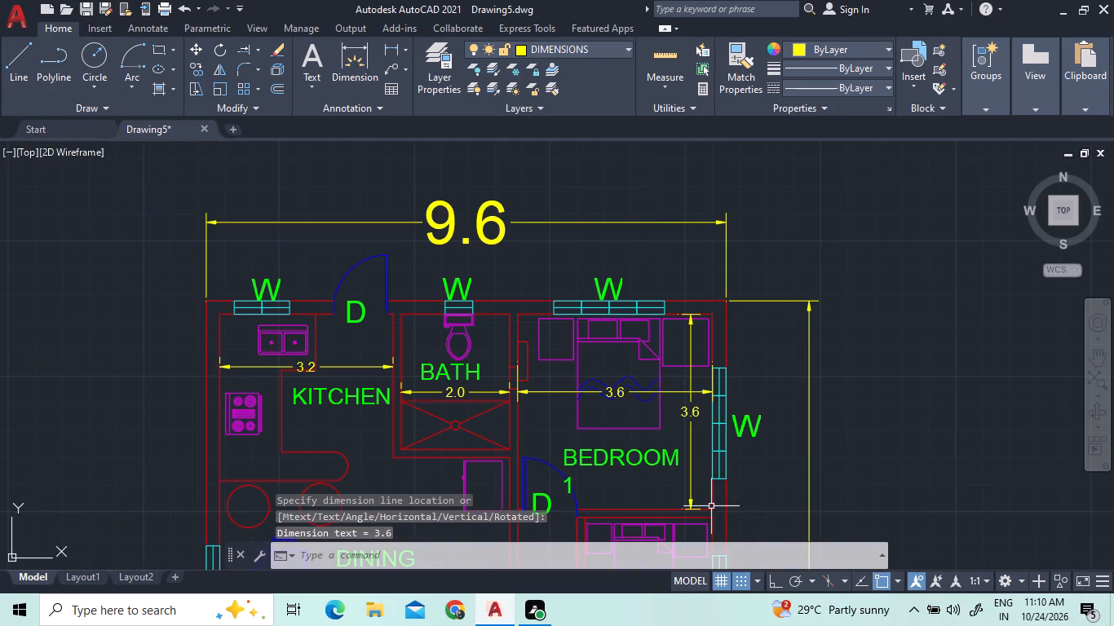
scroll(653, 310, "up", 2)
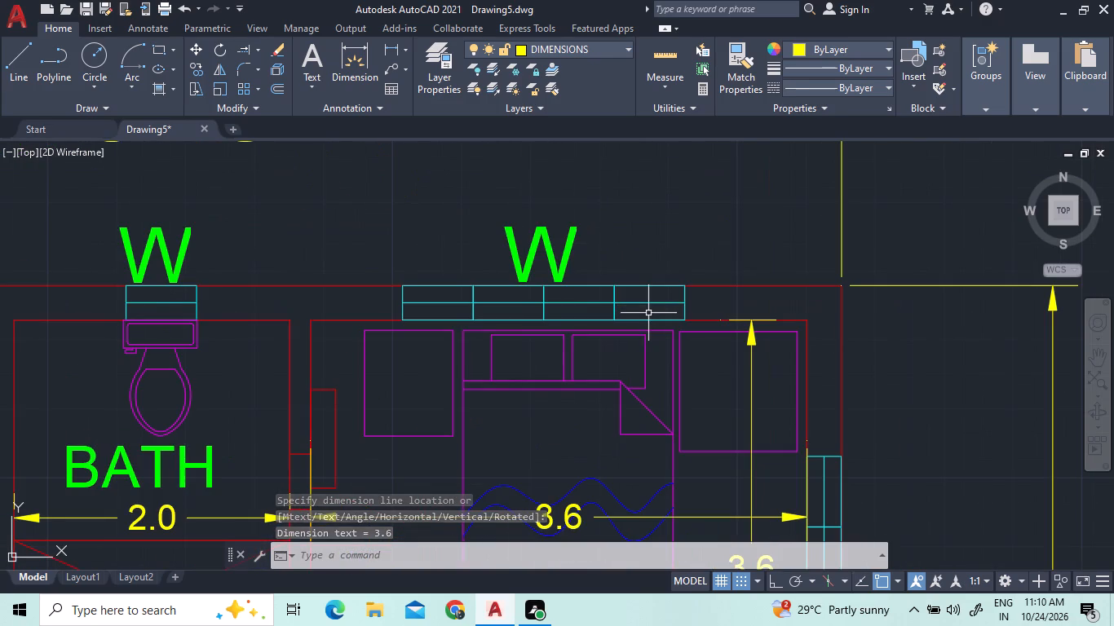
scroll(648, 313, "down", 2)
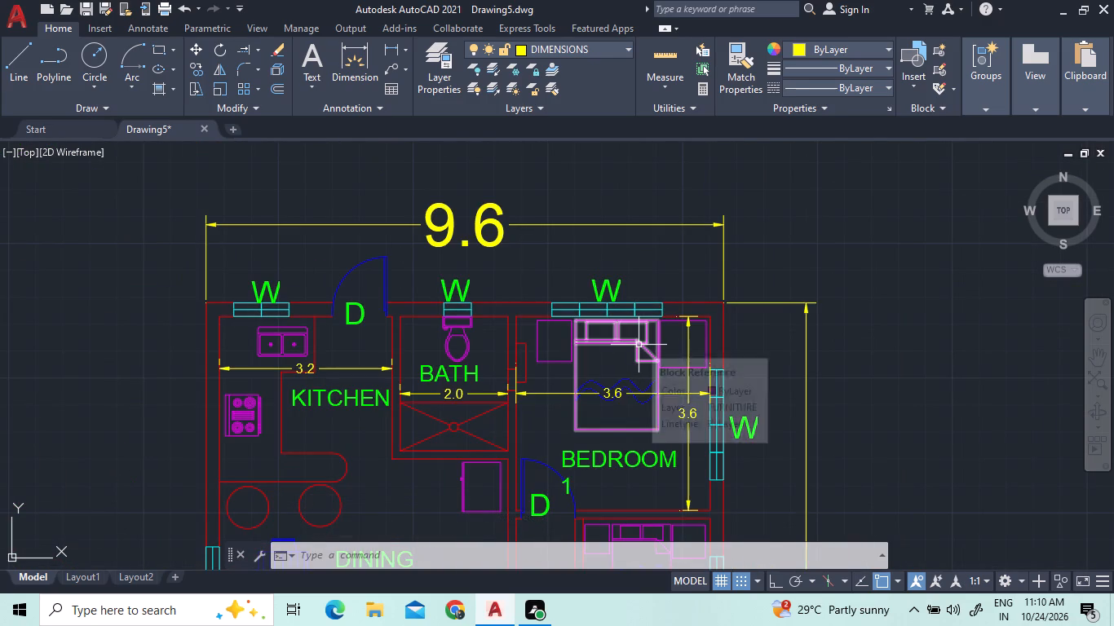
left_click(388, 44)
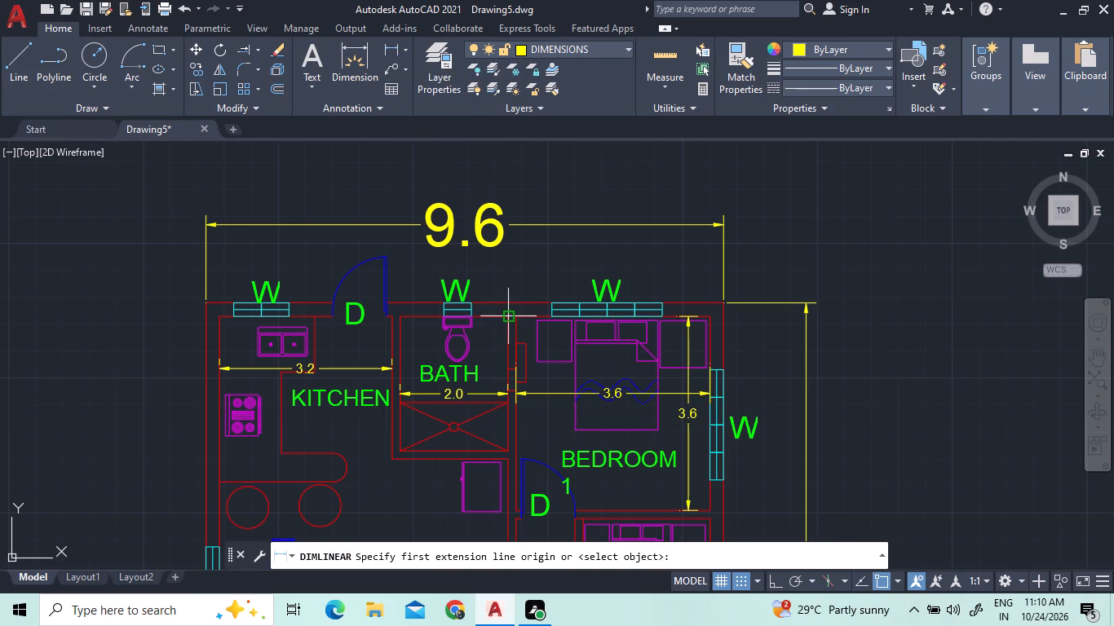
left_click(509, 316)
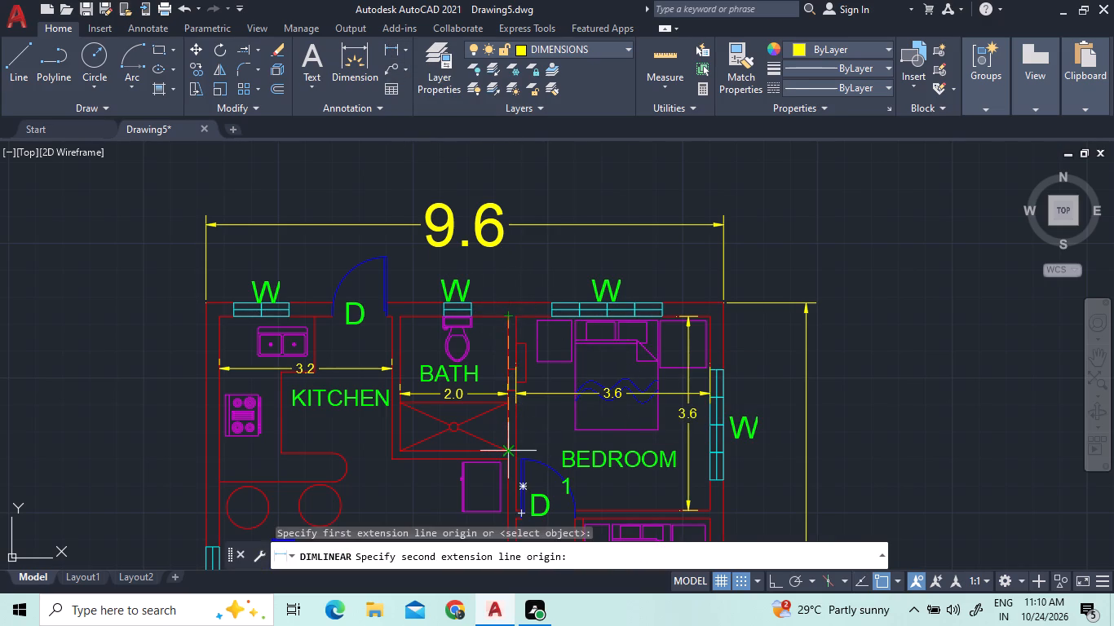
left_click(508, 454)
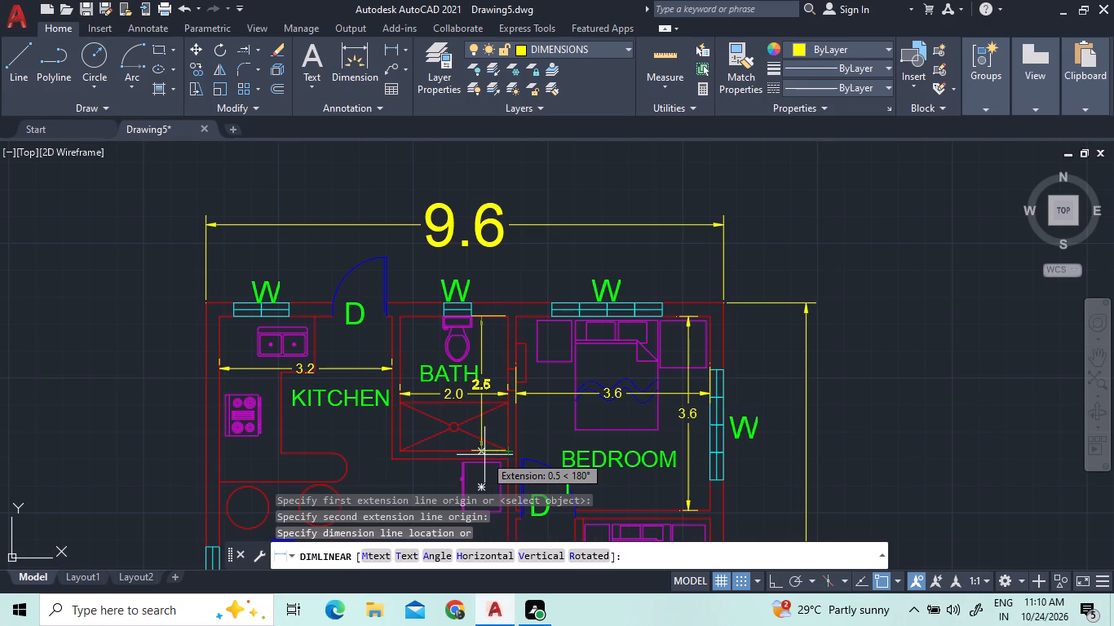
left_click(484, 455)
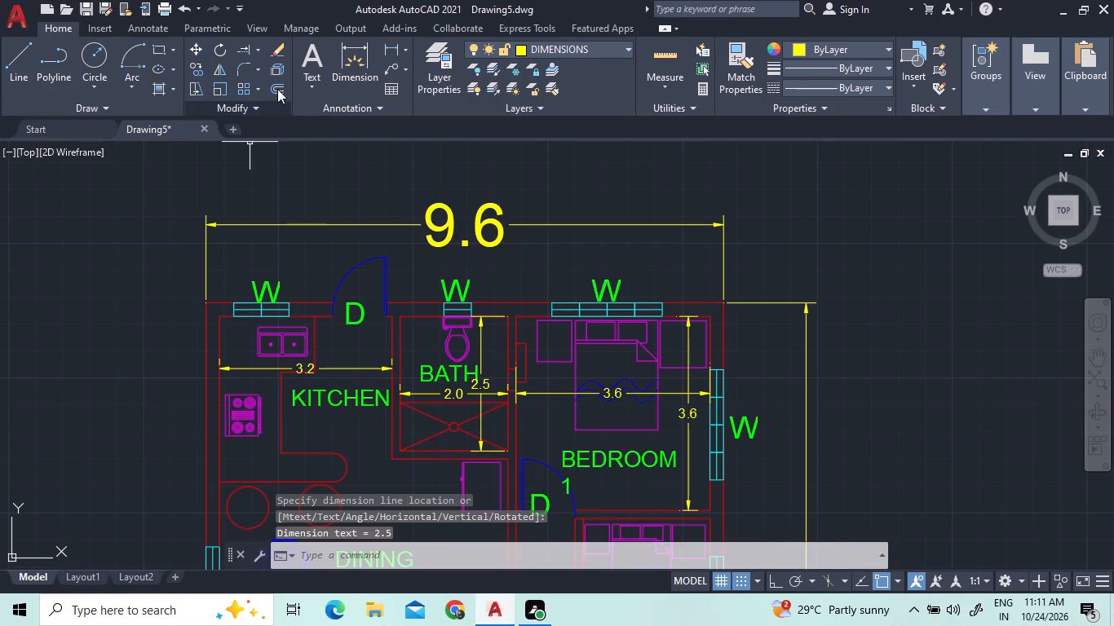
Add a horizontal linear dimension across Bedroom 2, from the window wall's inner face to the corridor face of the partition, just above the room label.
left_click(387, 50)
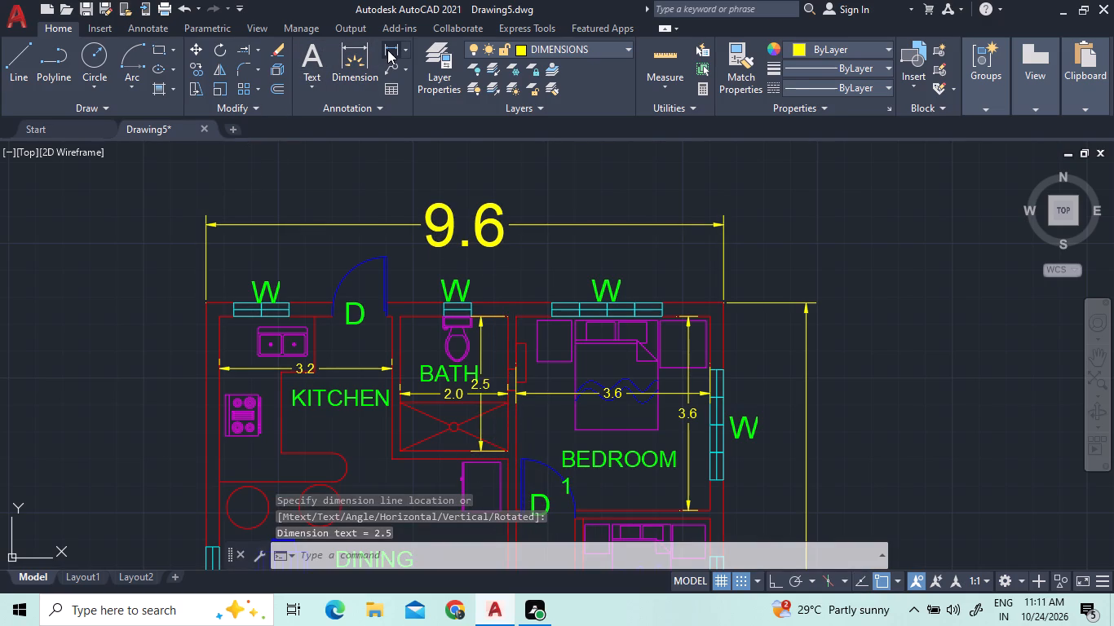
scroll(365, 139, "down", 5)
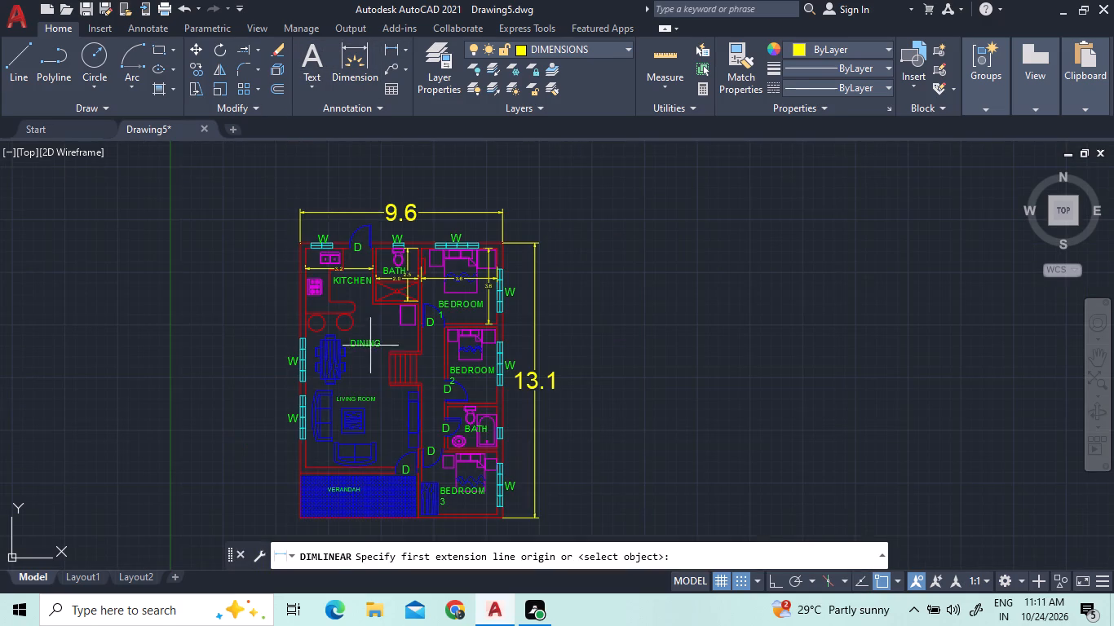
scroll(365, 377, "up", 2)
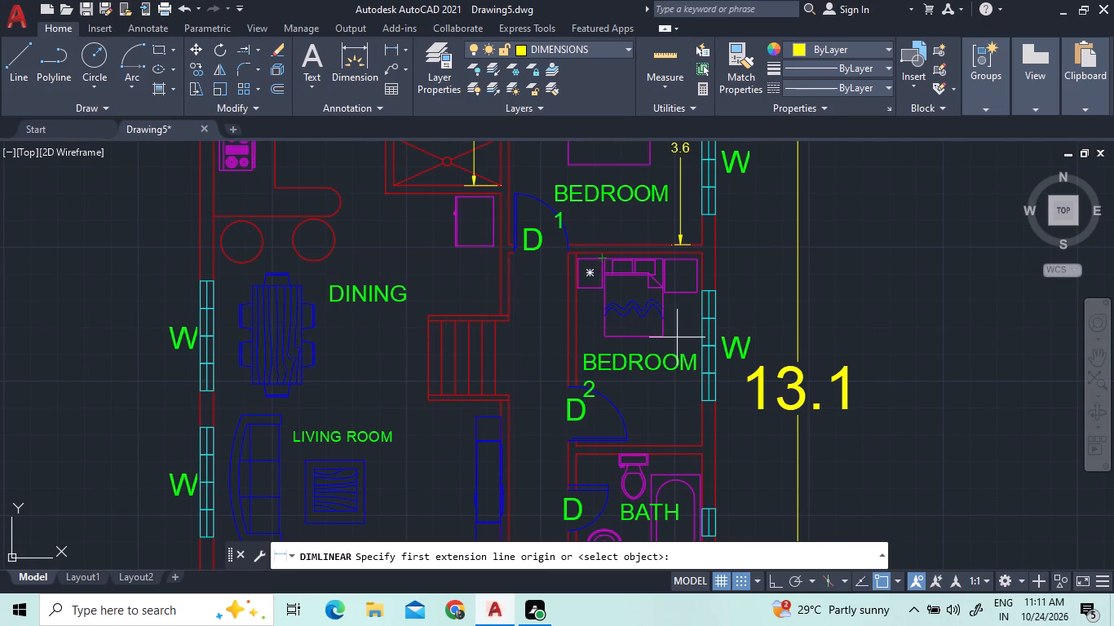
left_click(704, 330)
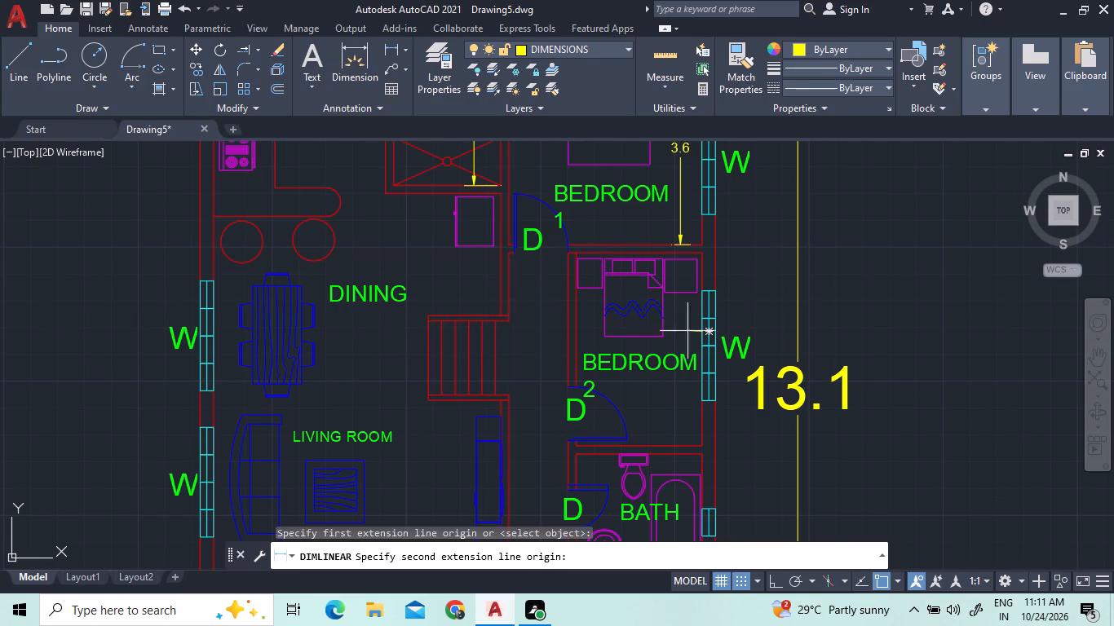
left_click(564, 331)
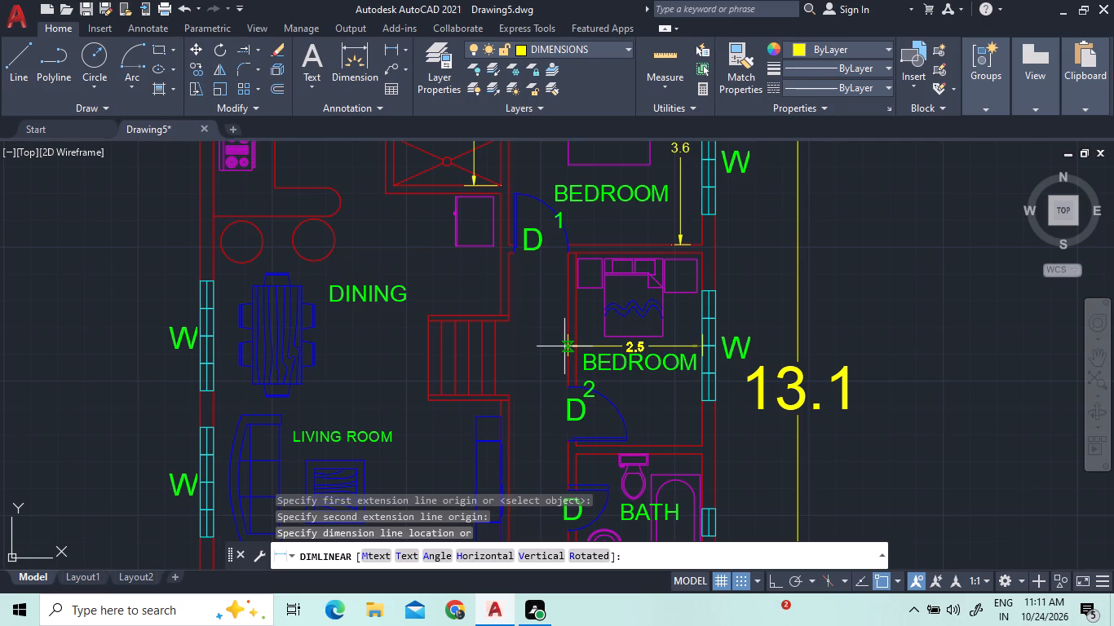
left_click(564, 344)
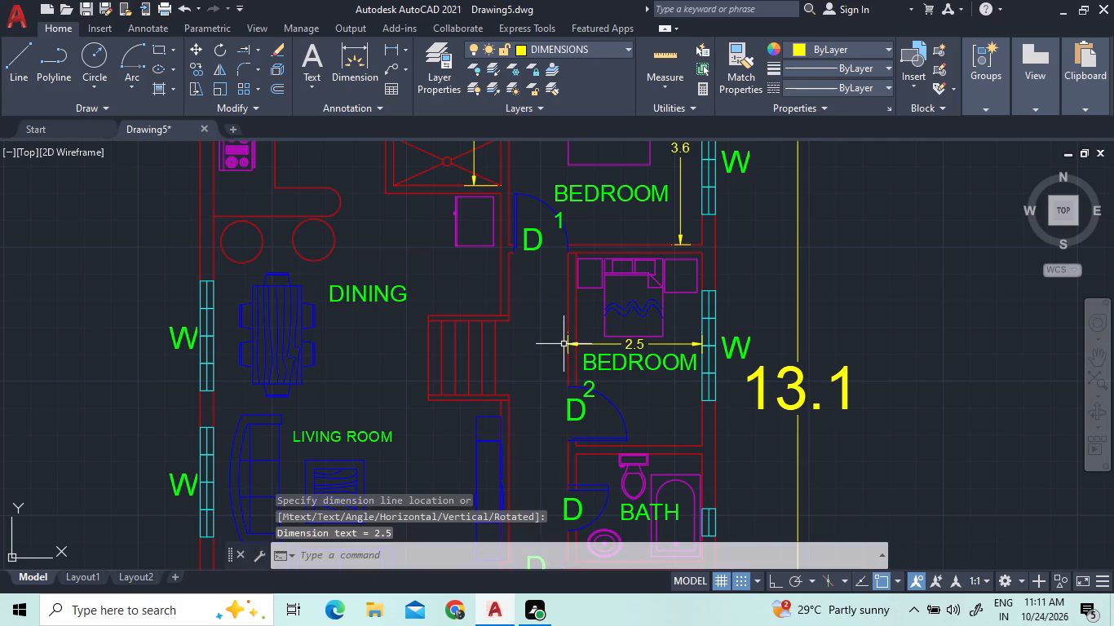
Add a vertical linear dimension of Bedroom 2's inside length between its upper and lower walls, placed between the bed and the window wall.
left_click(391, 49)
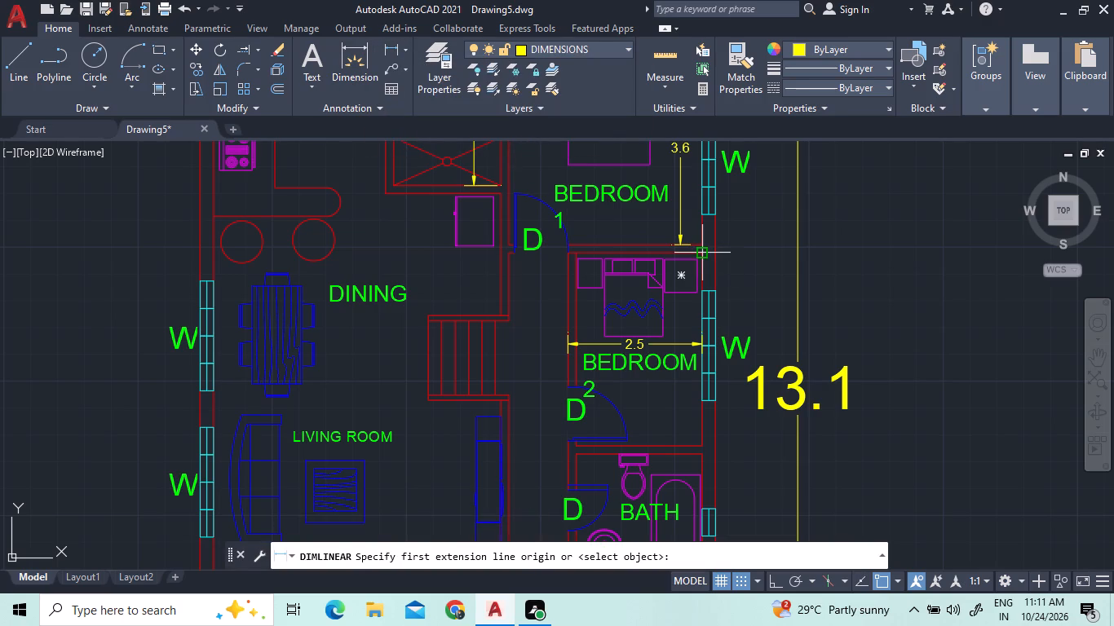
left_click(704, 255)
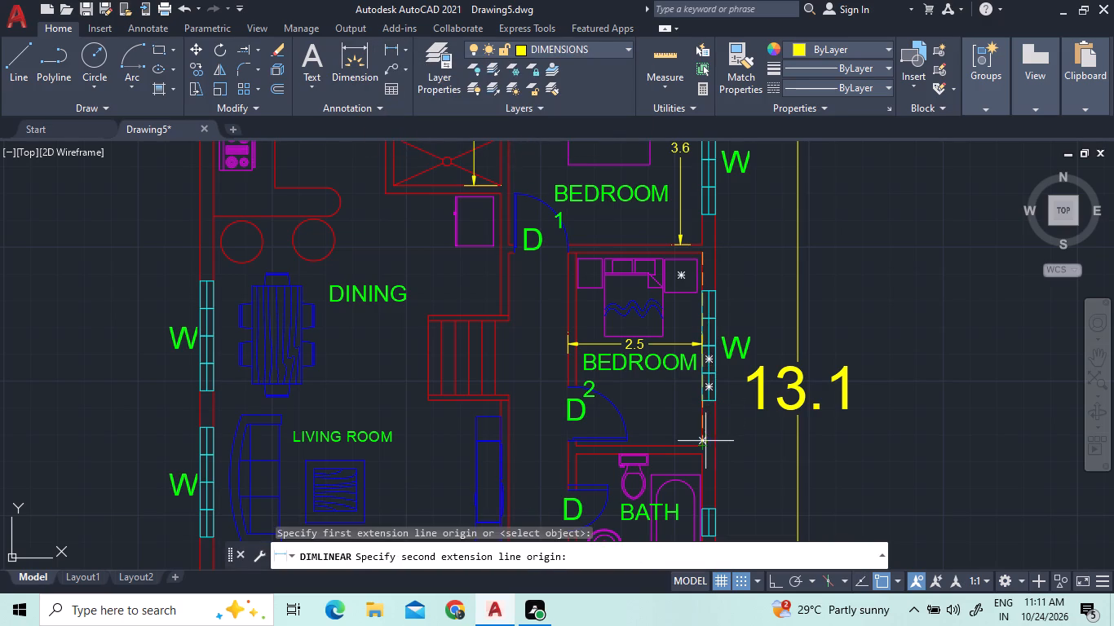
left_click(705, 443)
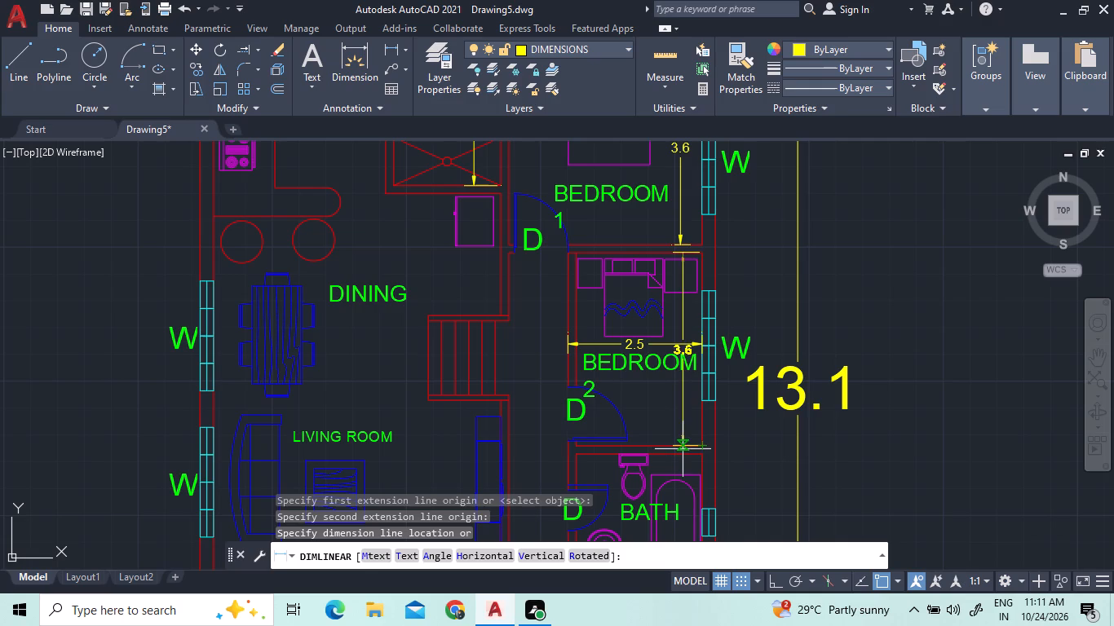
left_click(673, 448)
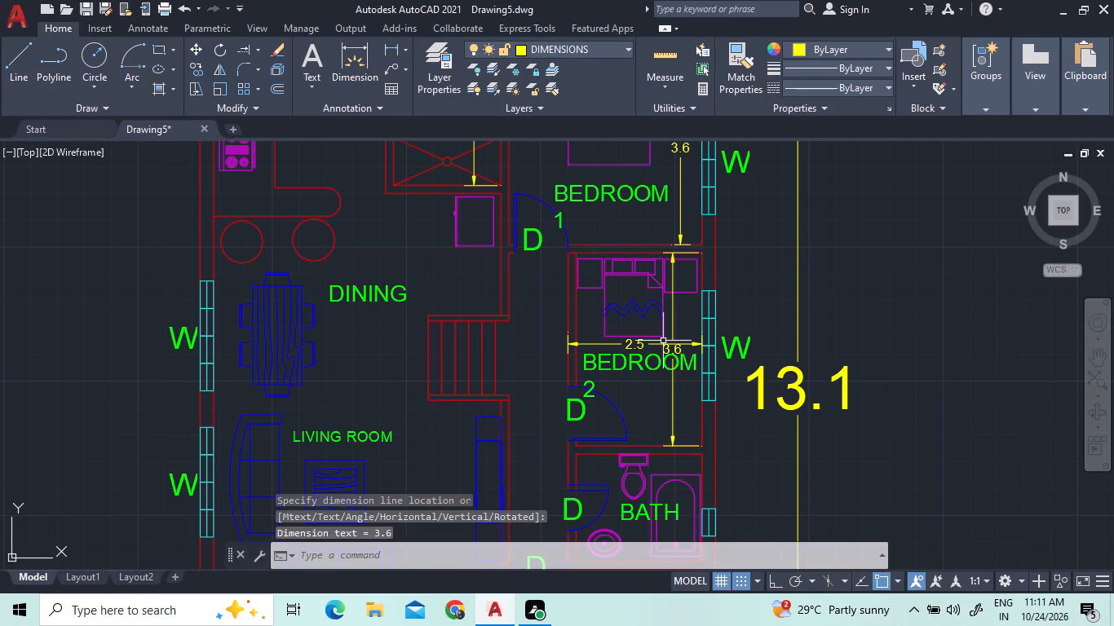
Add a vertical linear dimension of the inside length of the bath below Bedroom 2, running through the bathtub.
scroll(663, 341, "down", 2)
scroll(670, 454, "up", 2)
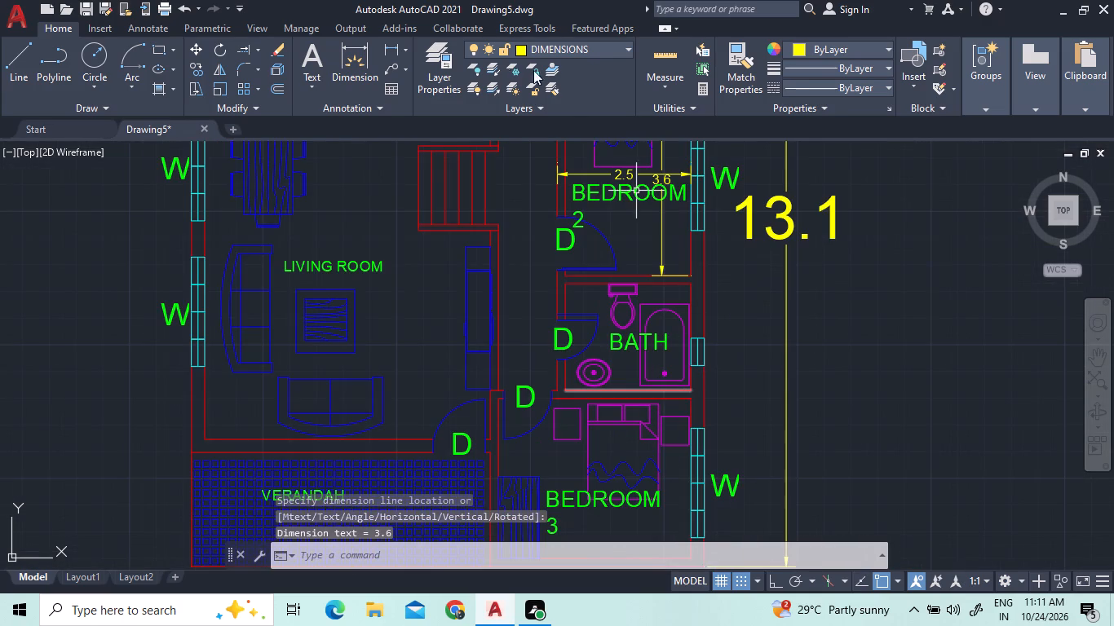
left_click(395, 43)
scroll(607, 289, "up", 3)
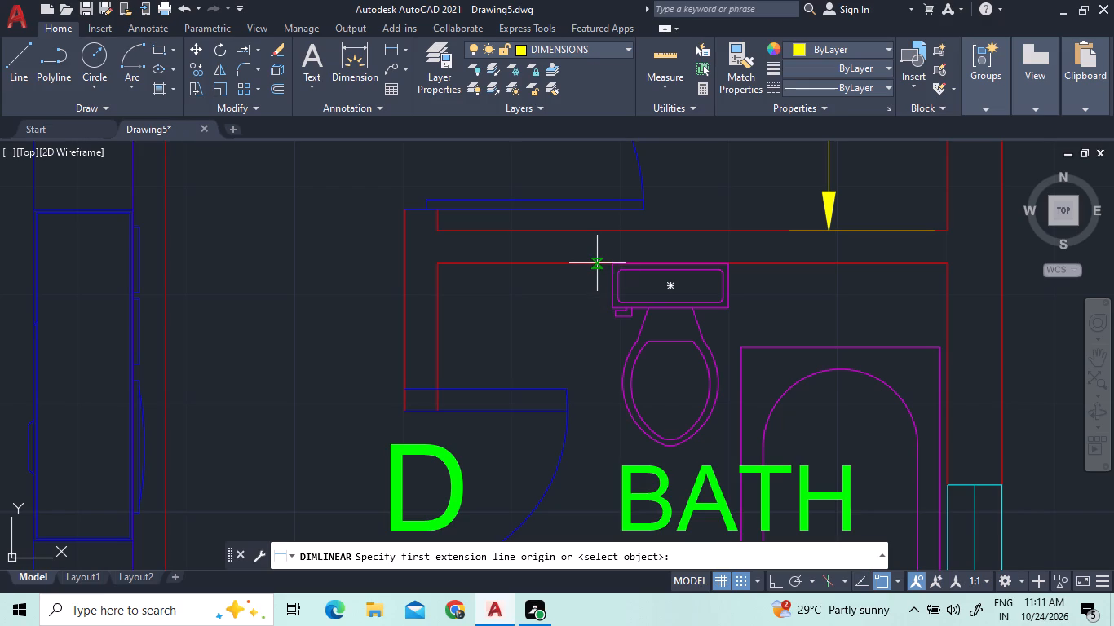
left_click(598, 262)
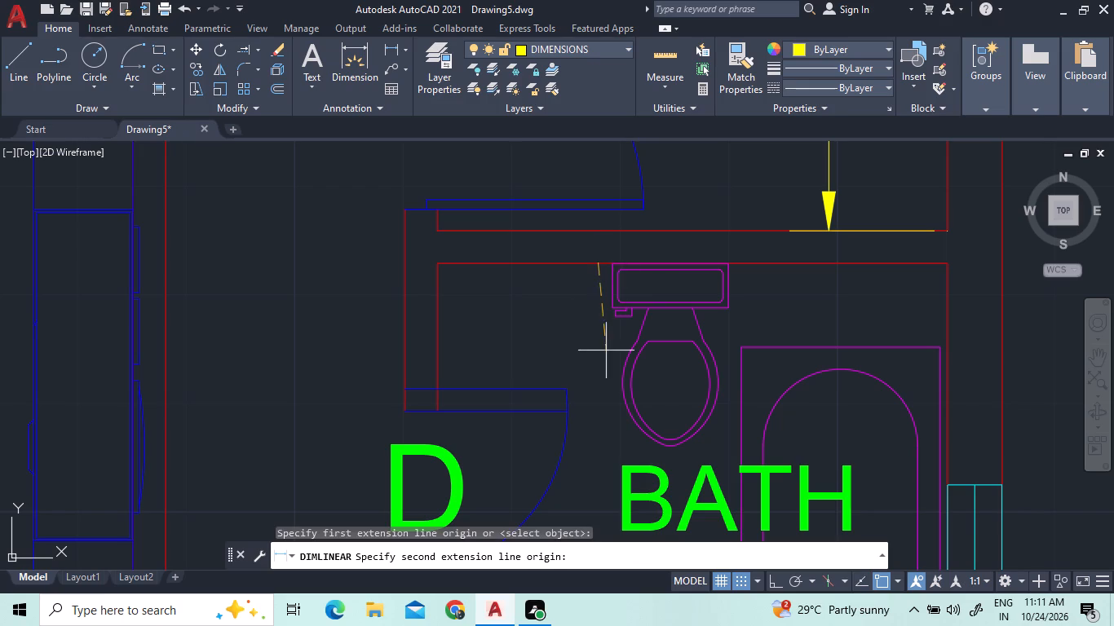
scroll(608, 356, "down", 2)
scroll(608, 487, "up", 3)
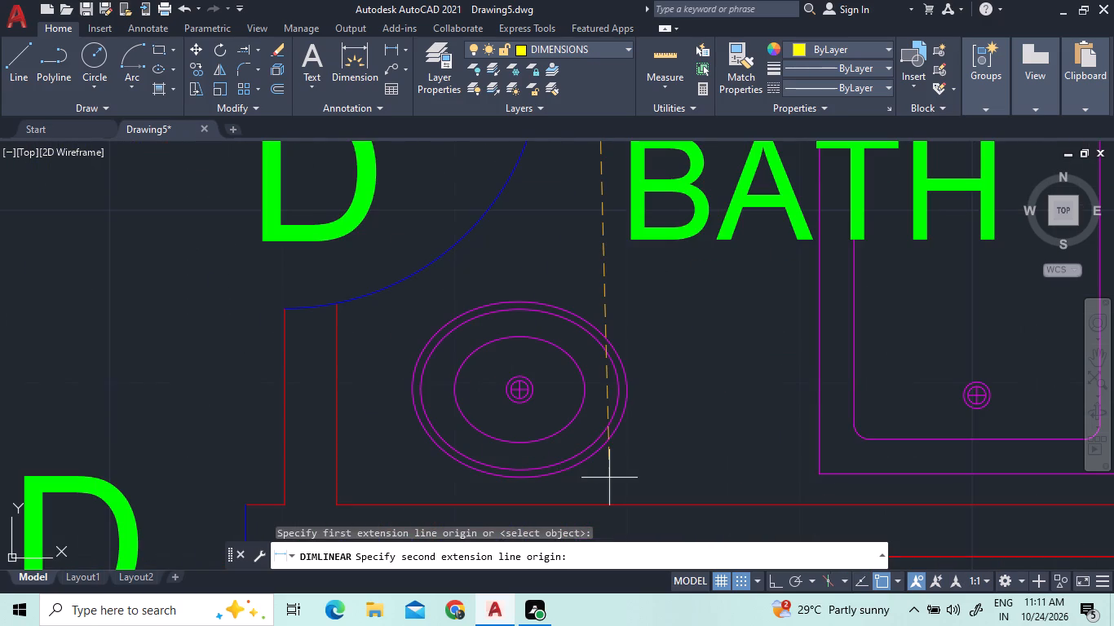
left_click(612, 506)
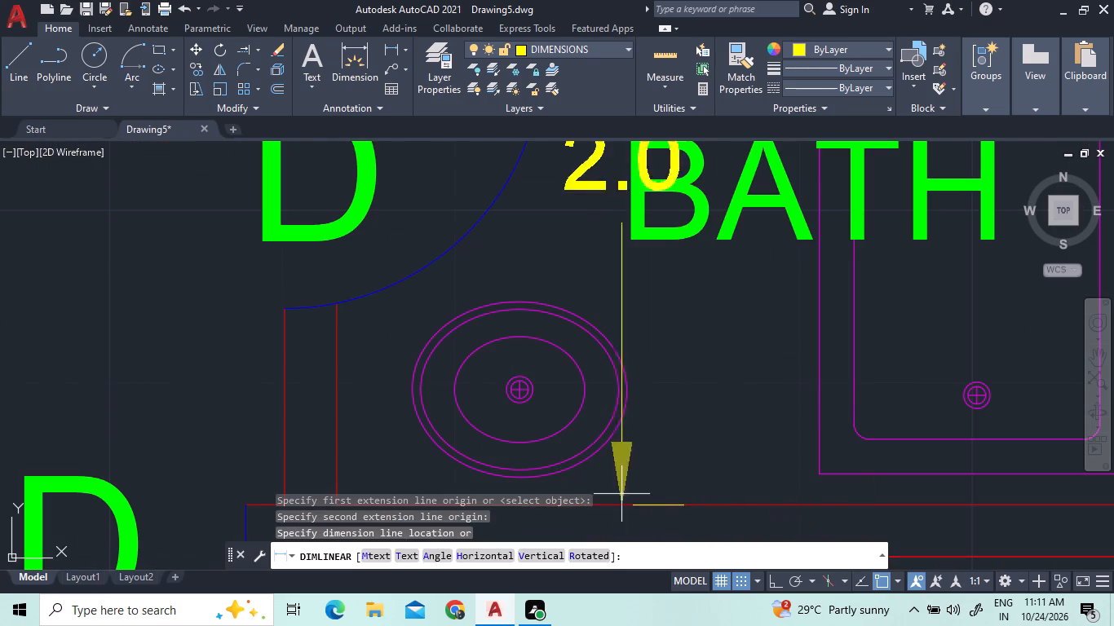
scroll(674, 433, "down", 3)
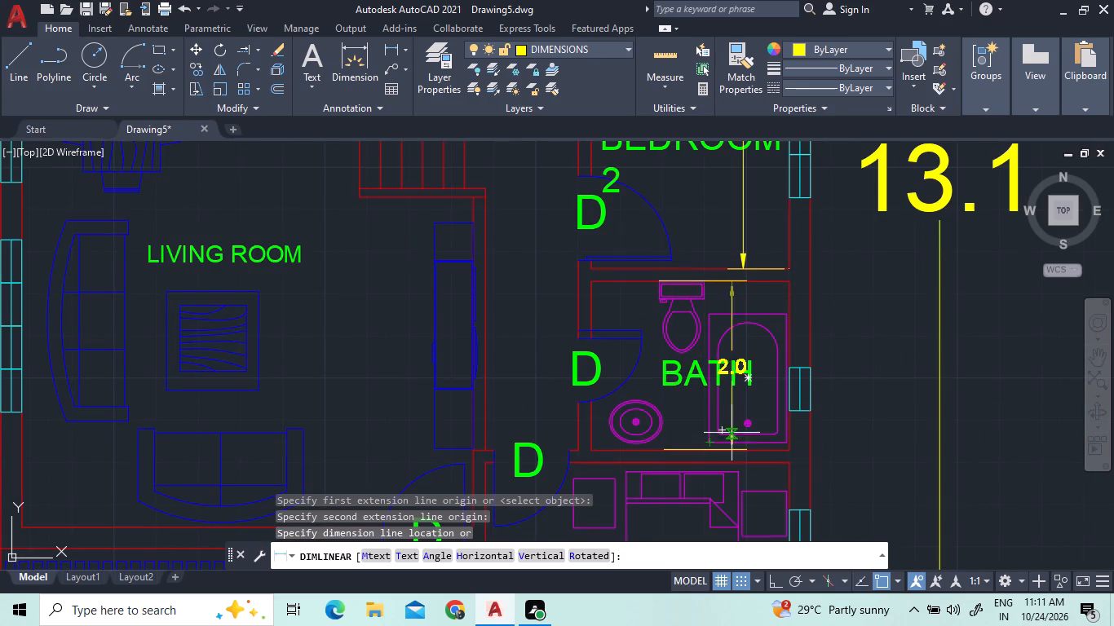
left_click(767, 423)
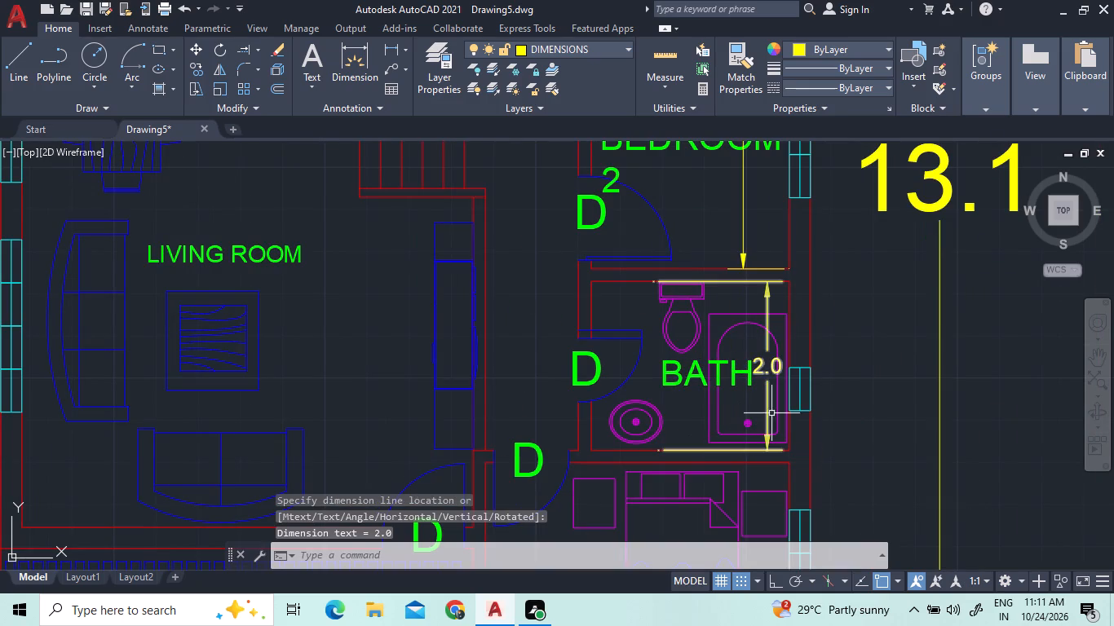
Add a horizontal linear dimension across the inside width of the bath below Bedroom 2, running across the toilet above the BATH label.
left_click(391, 51)
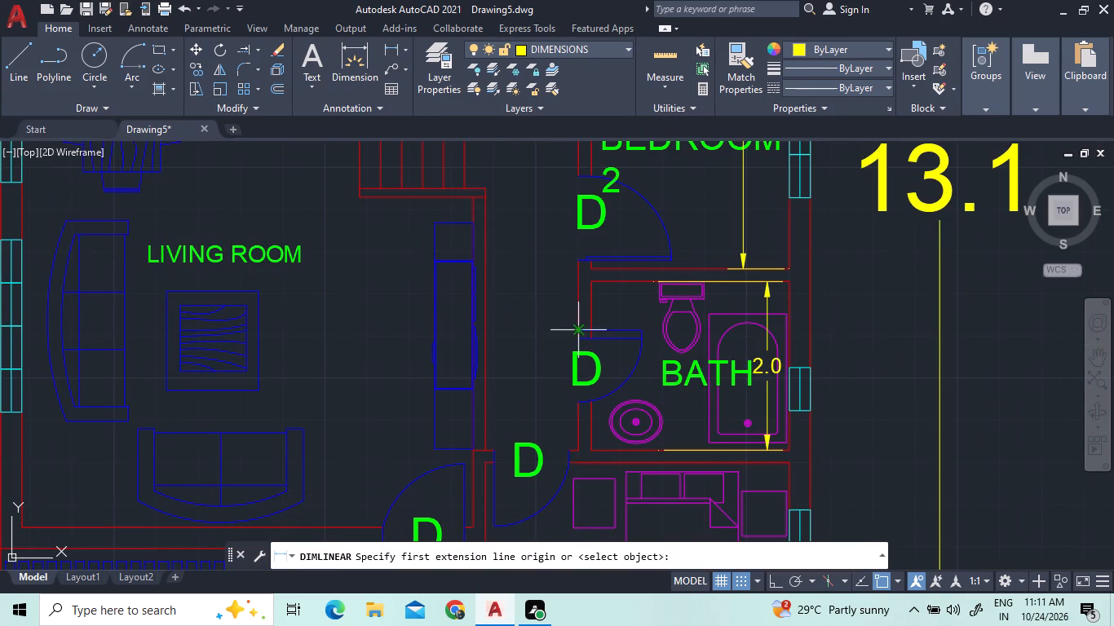
left_click(593, 283)
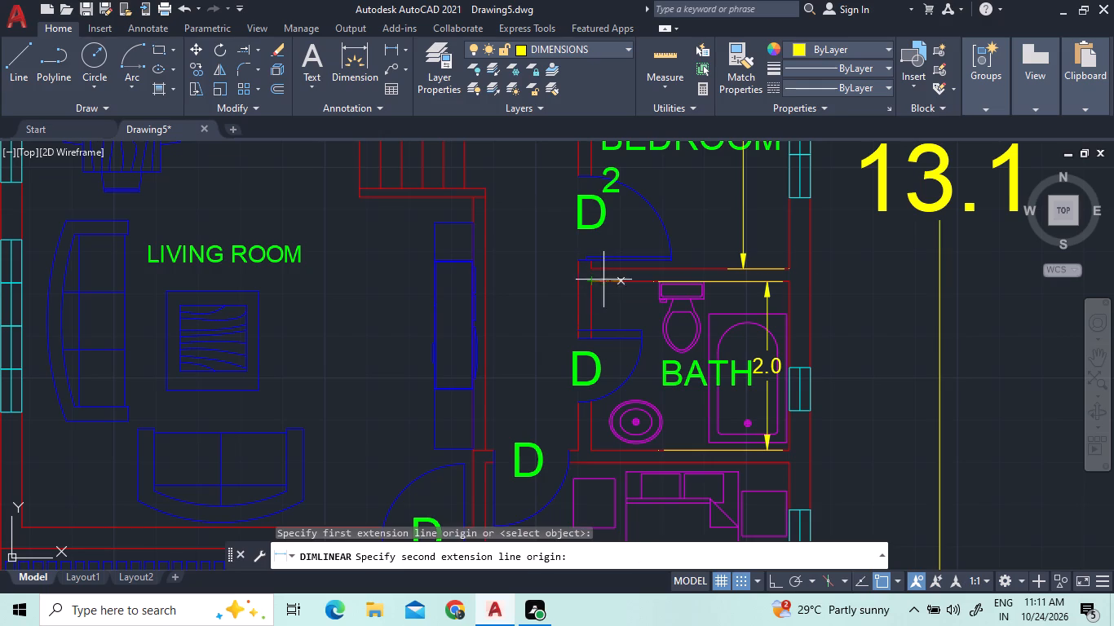
left_click(787, 285)
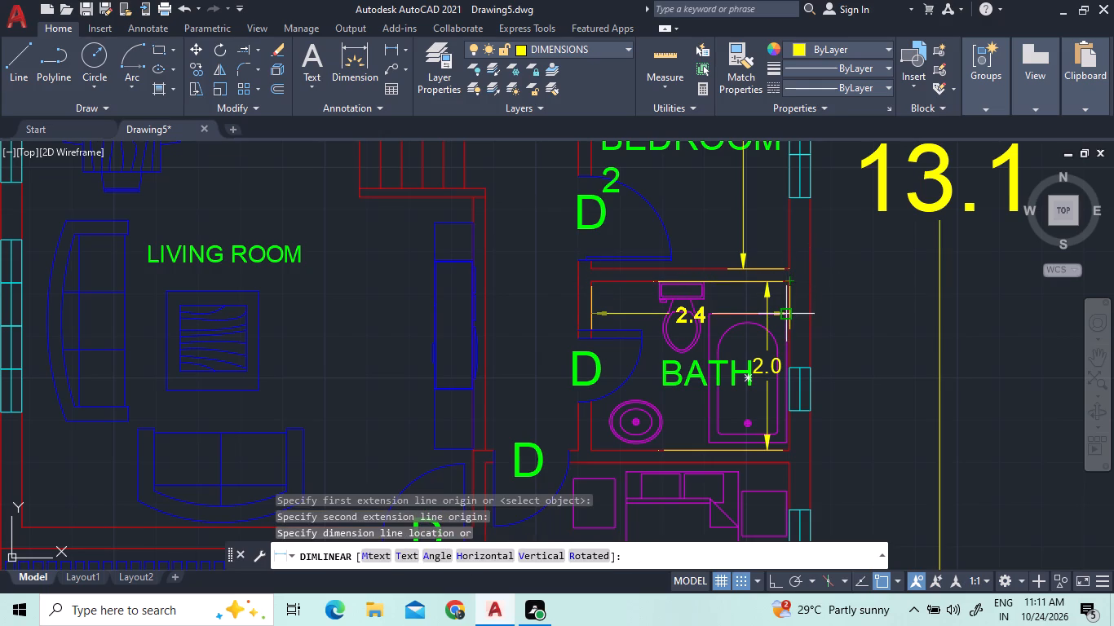
left_click(785, 319)
scroll(555, 183, "down", 2)
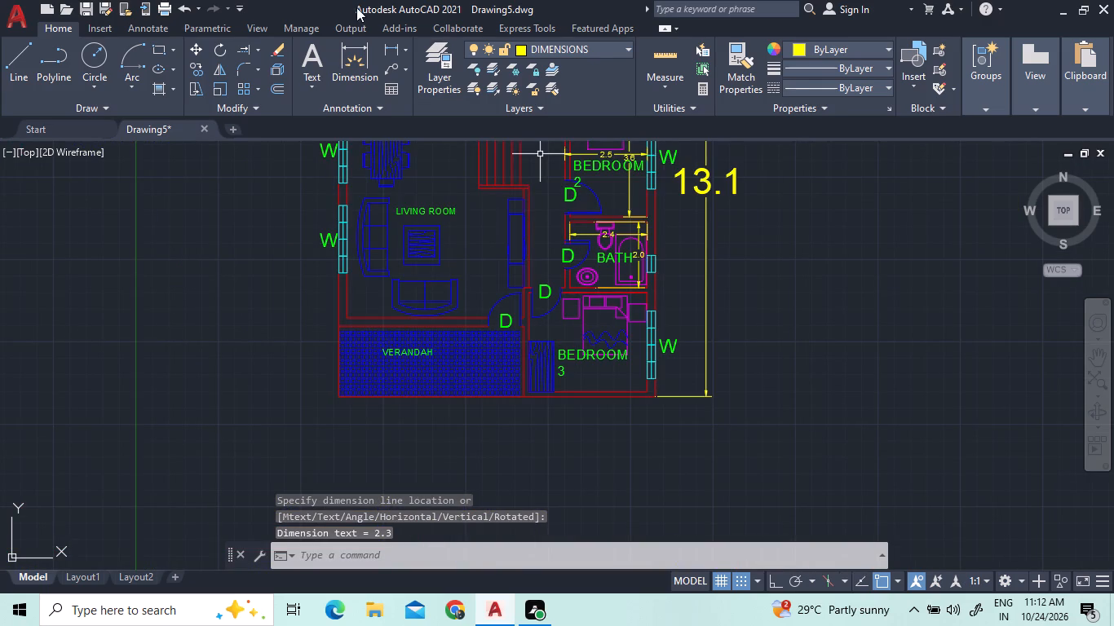
Add a vertical linear dimension of Bedroom 3's inside length between its upper and lower walls, placed just inside the window wall.
left_click(391, 55)
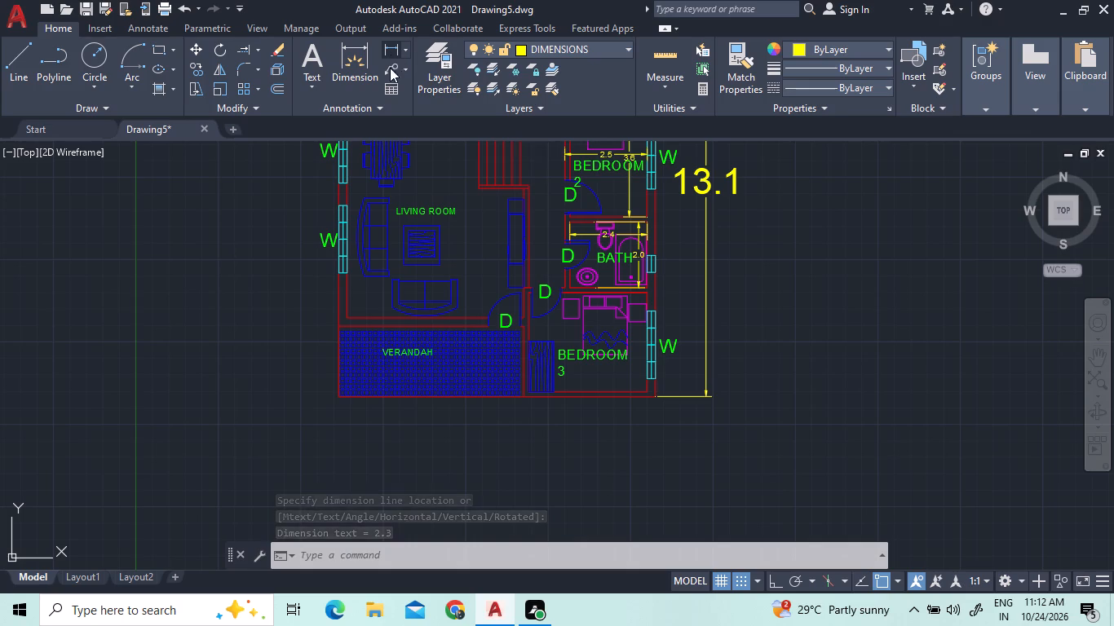
left_click(649, 297)
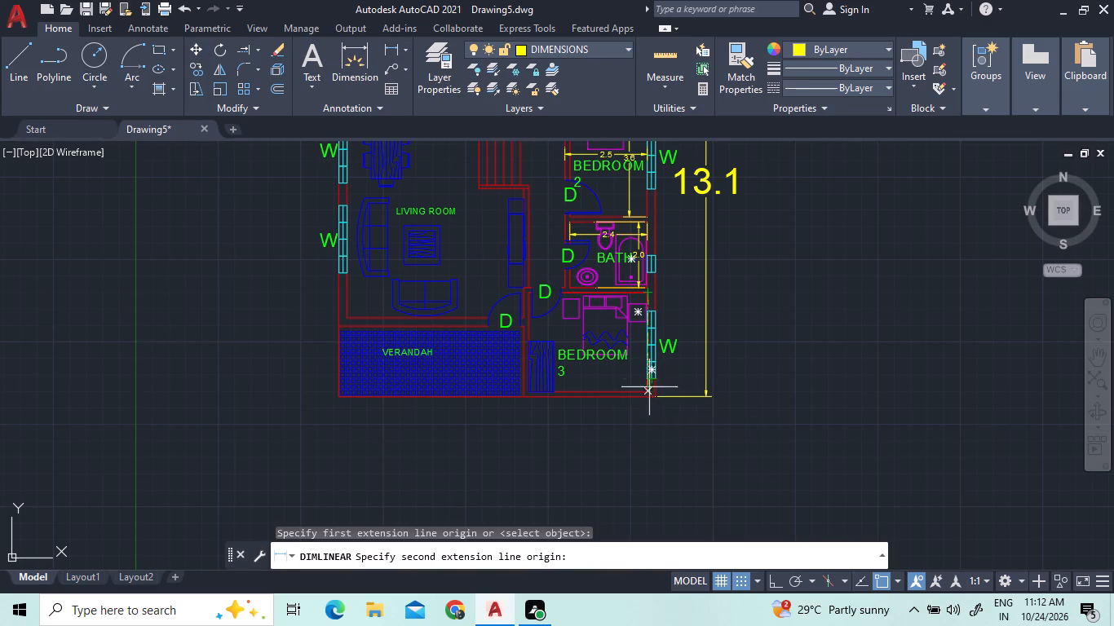
left_click(648, 390)
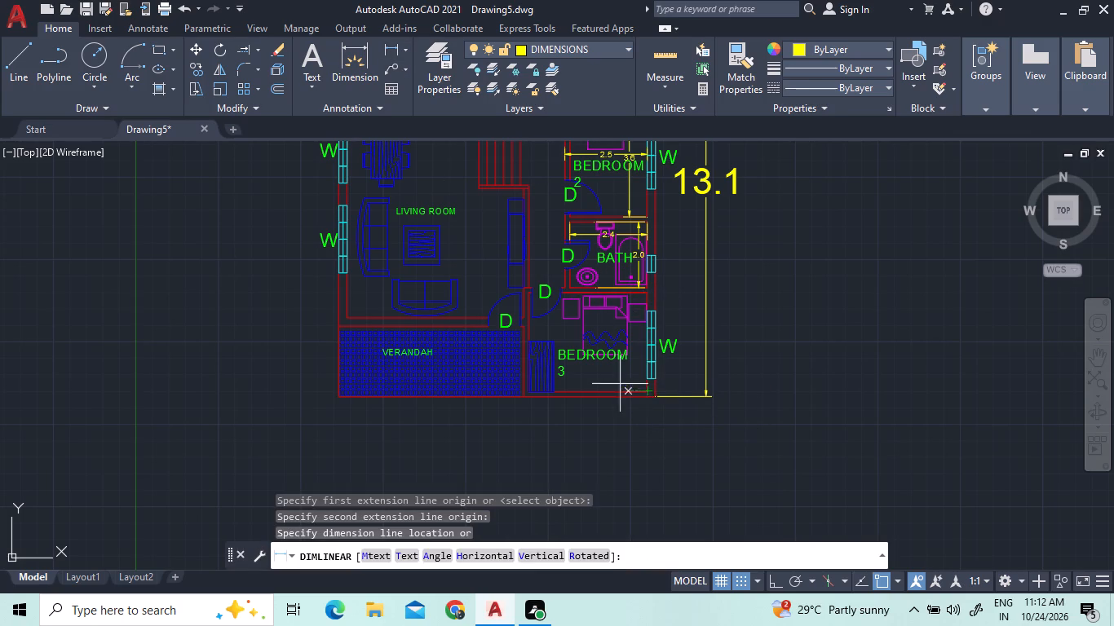
left_click(638, 373)
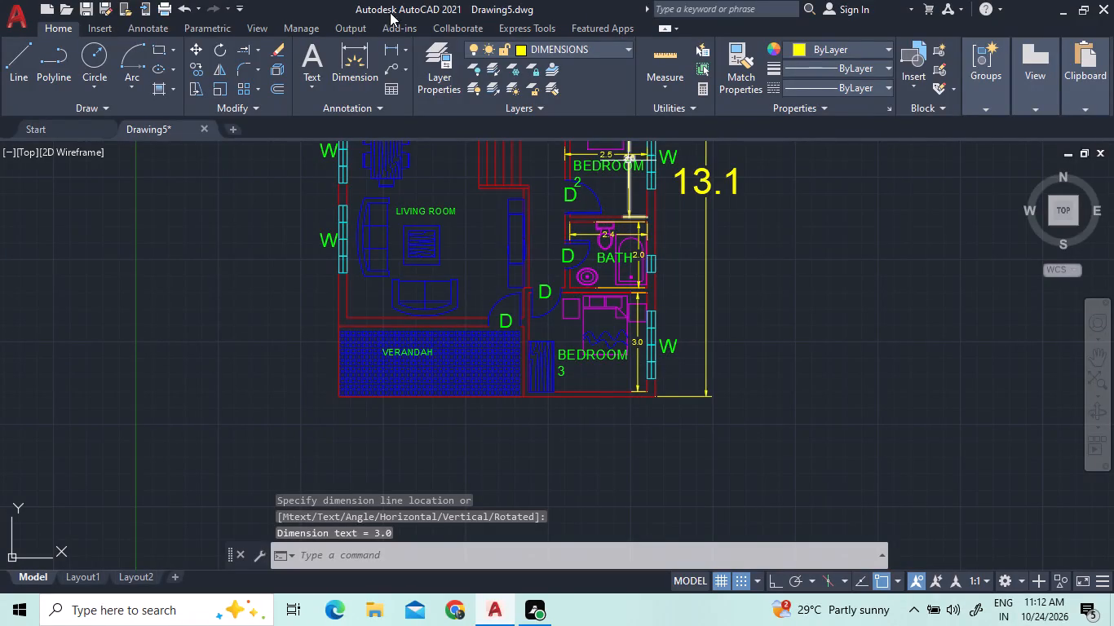
Add a horizontal linear dimension across Bedroom 3, from the verandah-side wall's inner face to the window wall's inner face, above the room label.
left_click(391, 52)
scroll(564, 343, "up", 2)
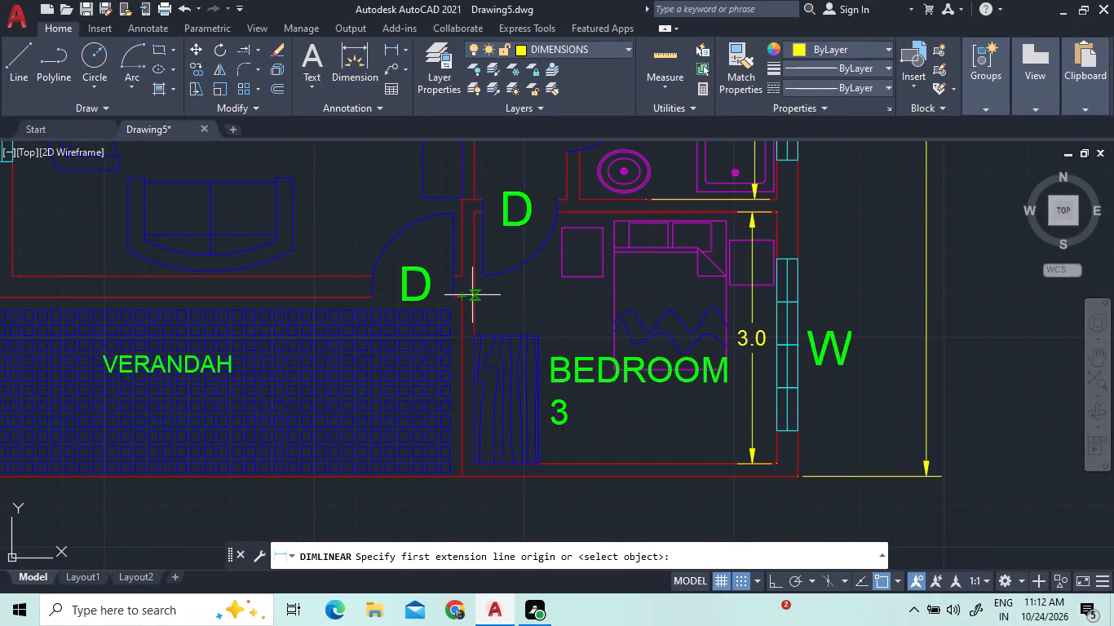
left_click(473, 296)
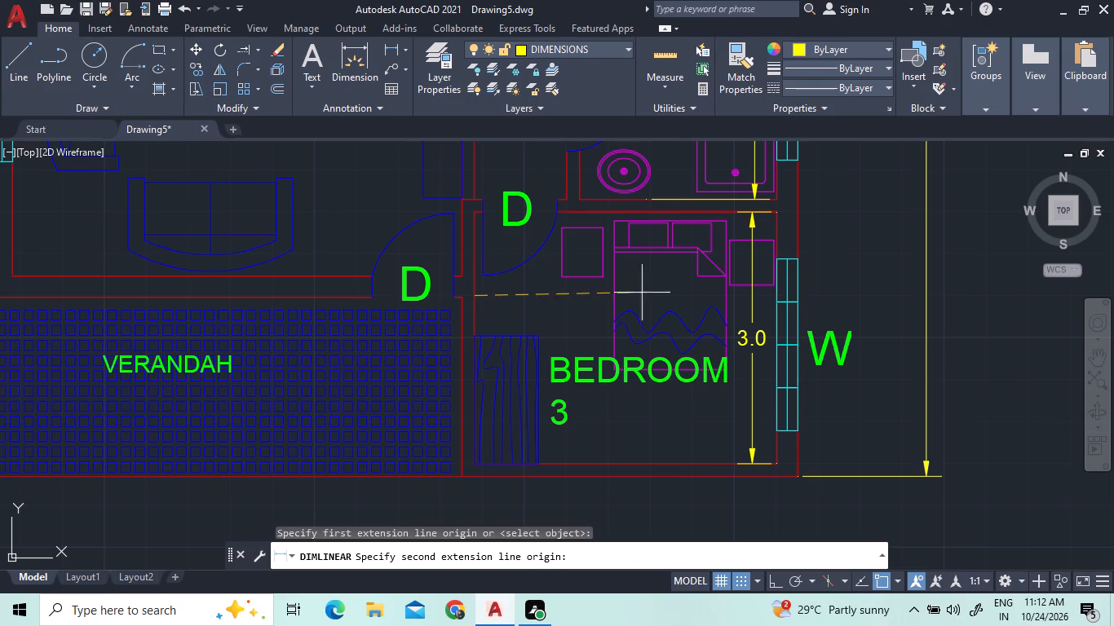
left_click(778, 305)
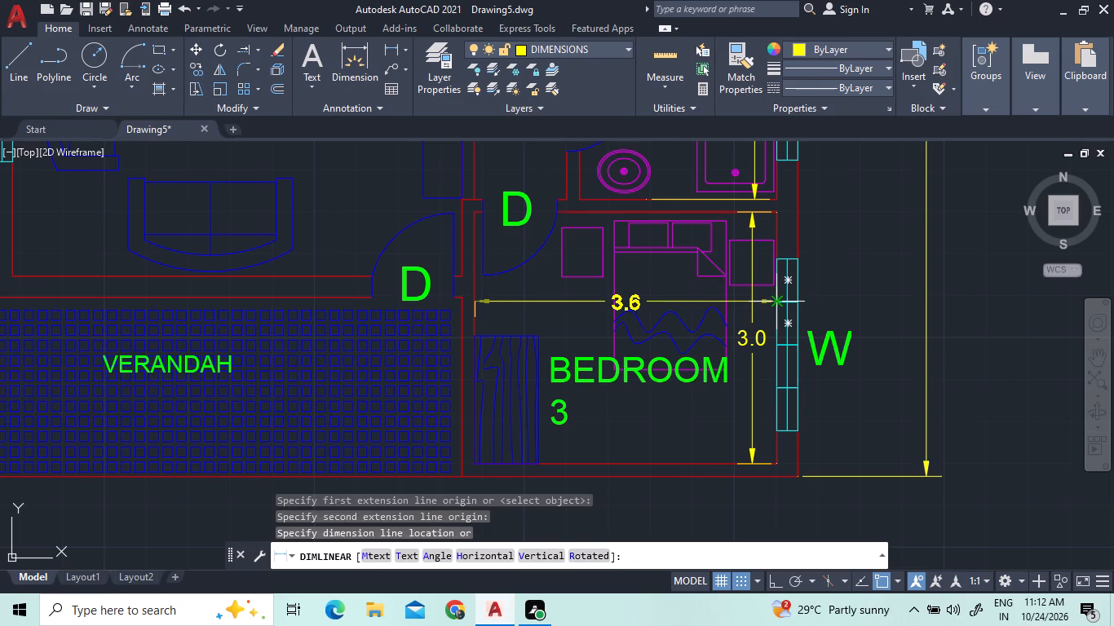
left_click(778, 305)
Look over the whole floor plan to check the outer and room dimensions, from the kitchen down to the verandah and Bedroom 3.
scroll(776, 315, "down", 2)
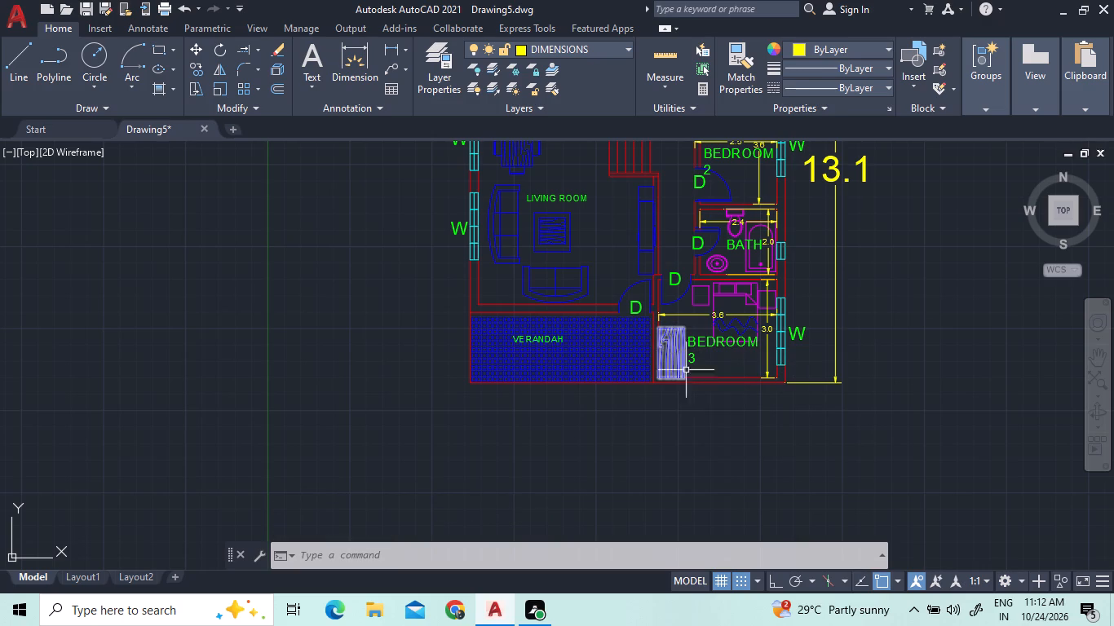
scroll(590, 218, "down", 2)
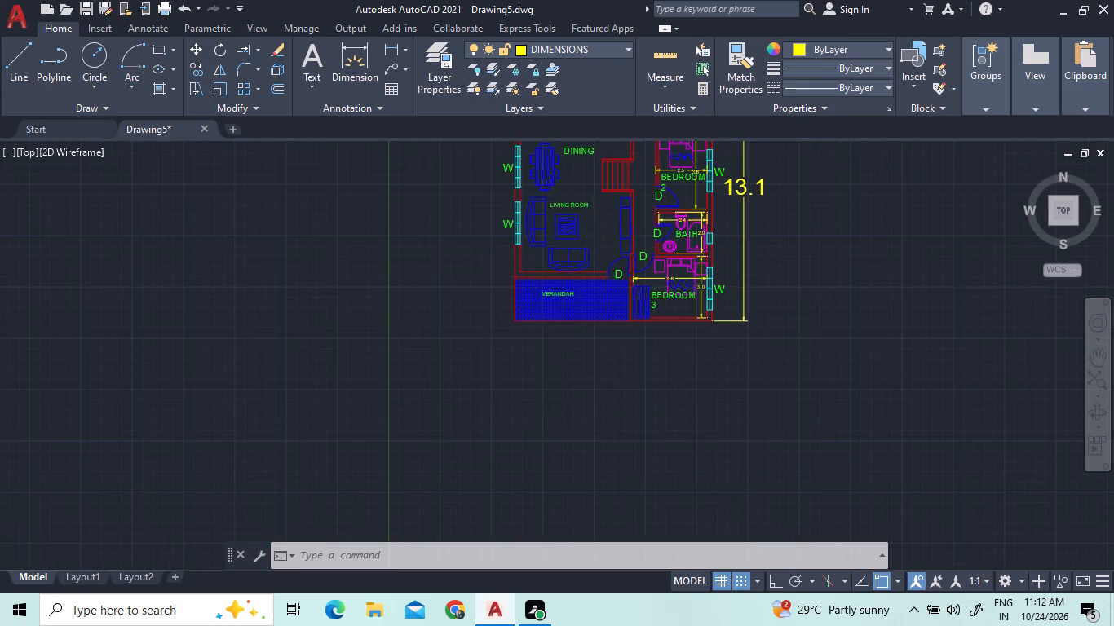
scroll(587, 233, "down", 1)
scroll(597, 140, "up", 3)
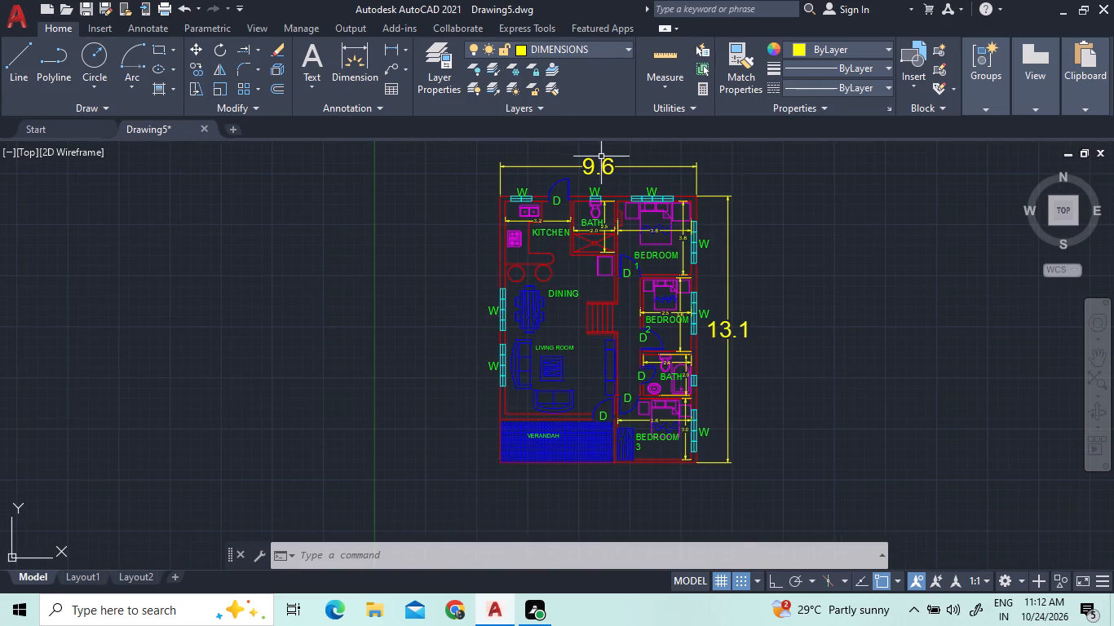
scroll(601, 157, "up", 1)
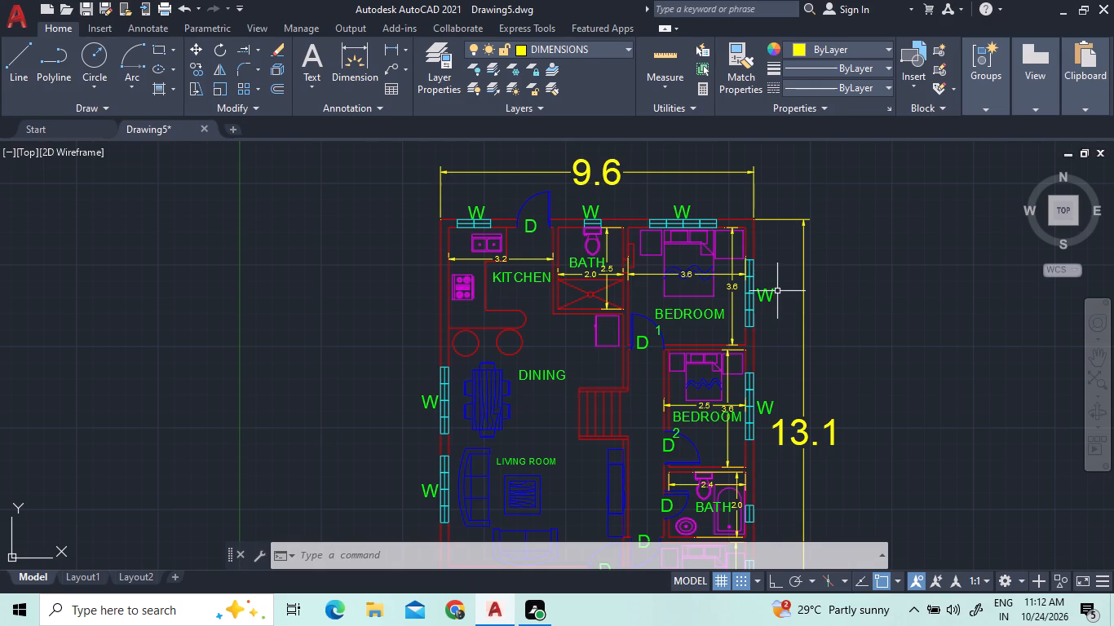
scroll(791, 271, "down", 1)
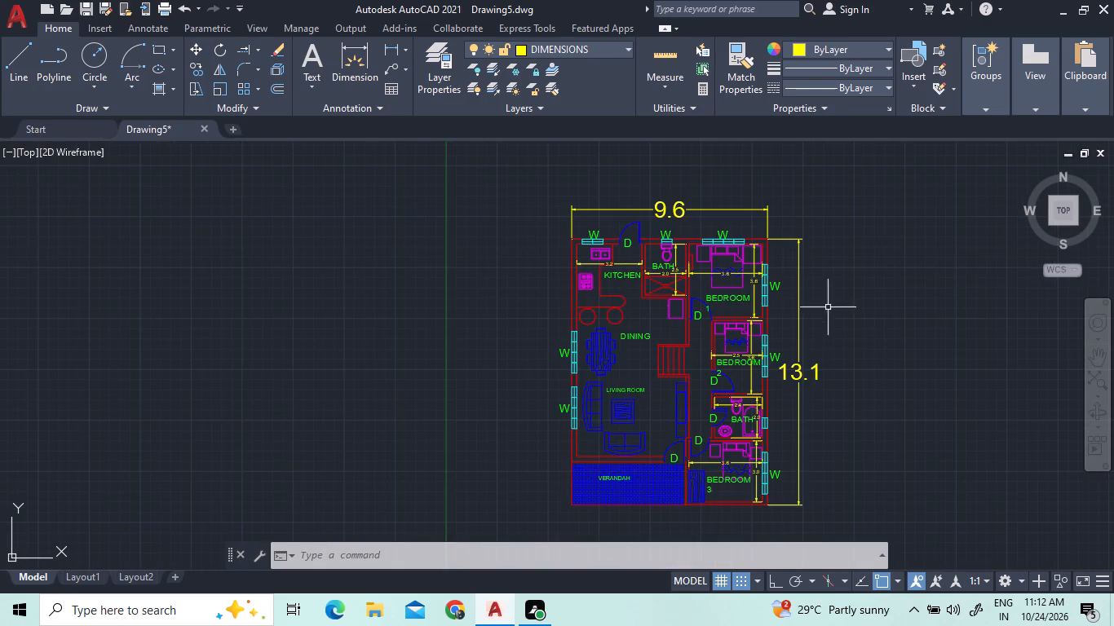
scroll(819, 464, "up", 2)
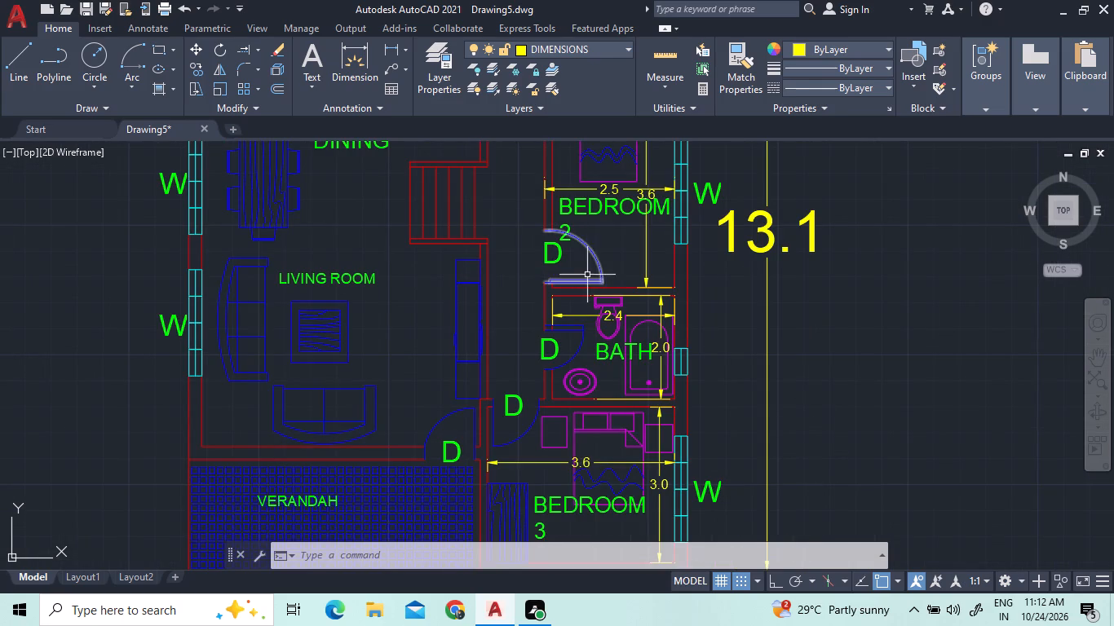
scroll(595, 312, "down", 2)
scroll(567, 139, "up", 2)
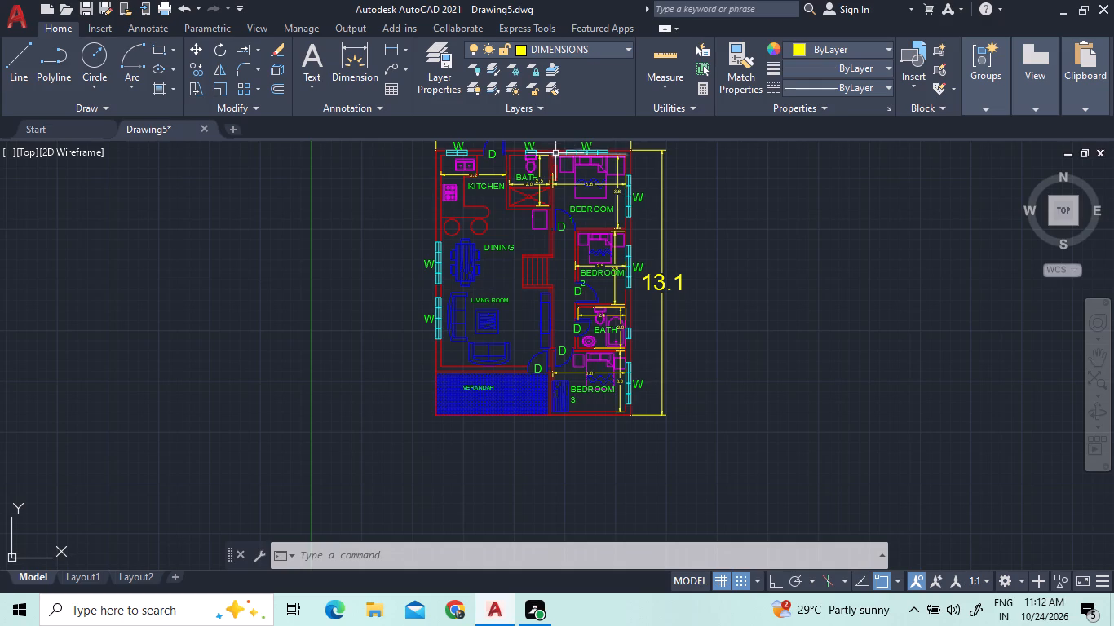
scroll(555, 153, "up", 4)
scroll(551, 192, "down", 3)
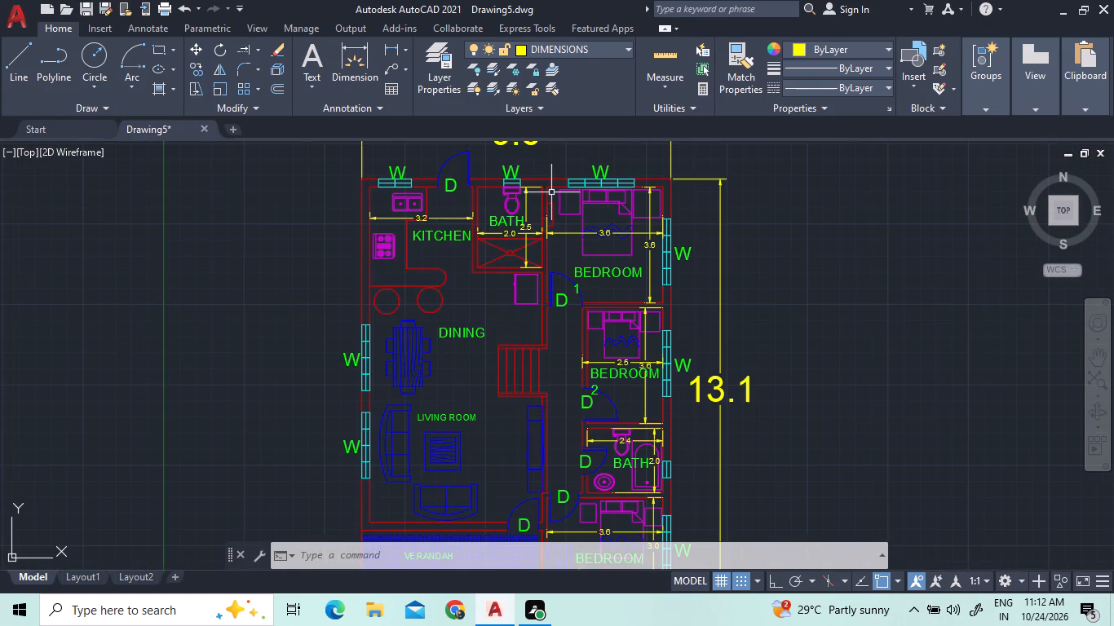
scroll(576, 223, "down", 2)
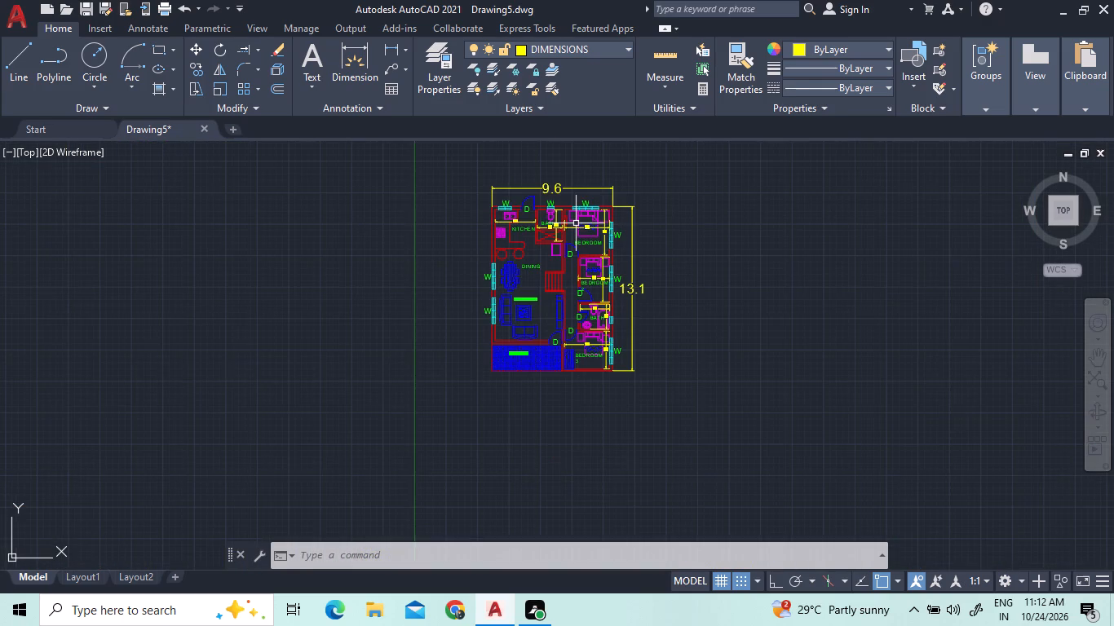
scroll(585, 297, "up", 3)
scroll(598, 337, "down", 1)
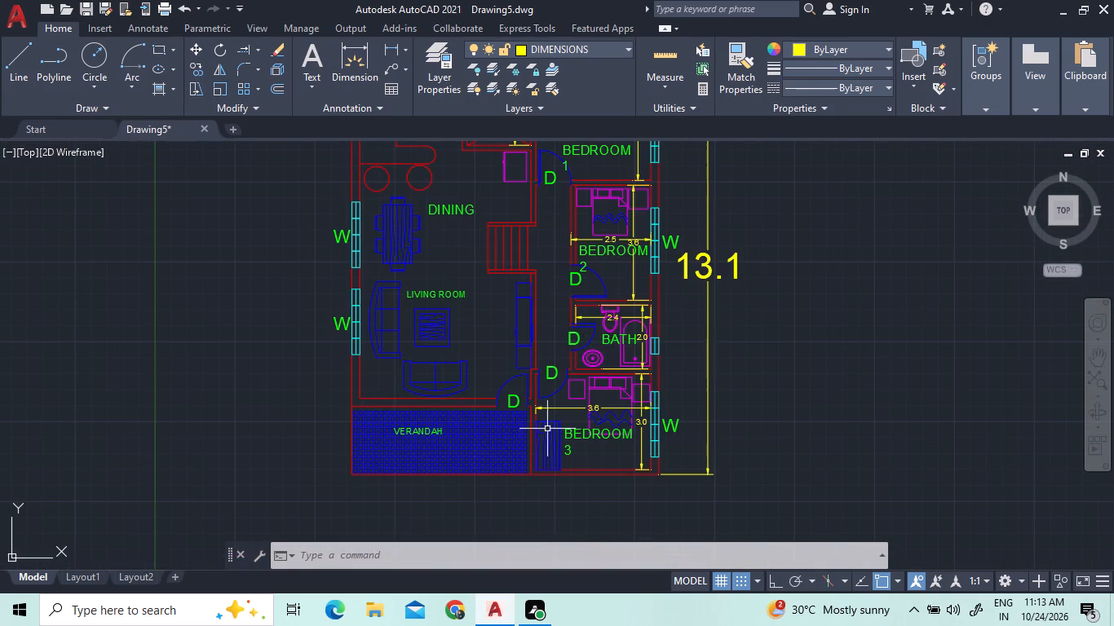
scroll(526, 493, "up", 1)
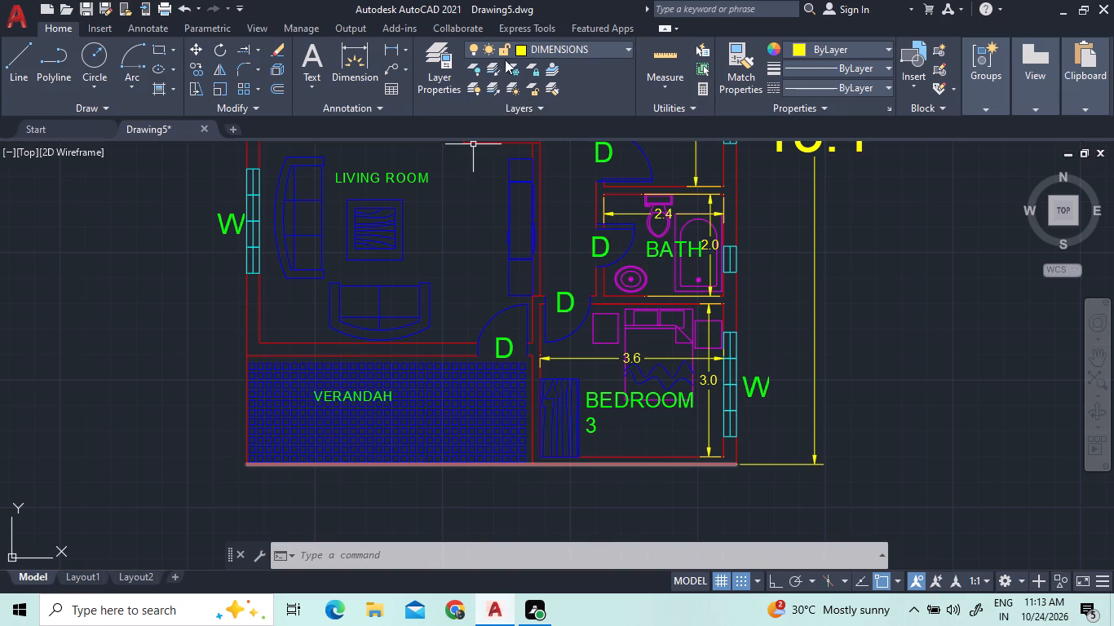
scroll(654, 434, "down", 3)
scroll(674, 186, "up", 3)
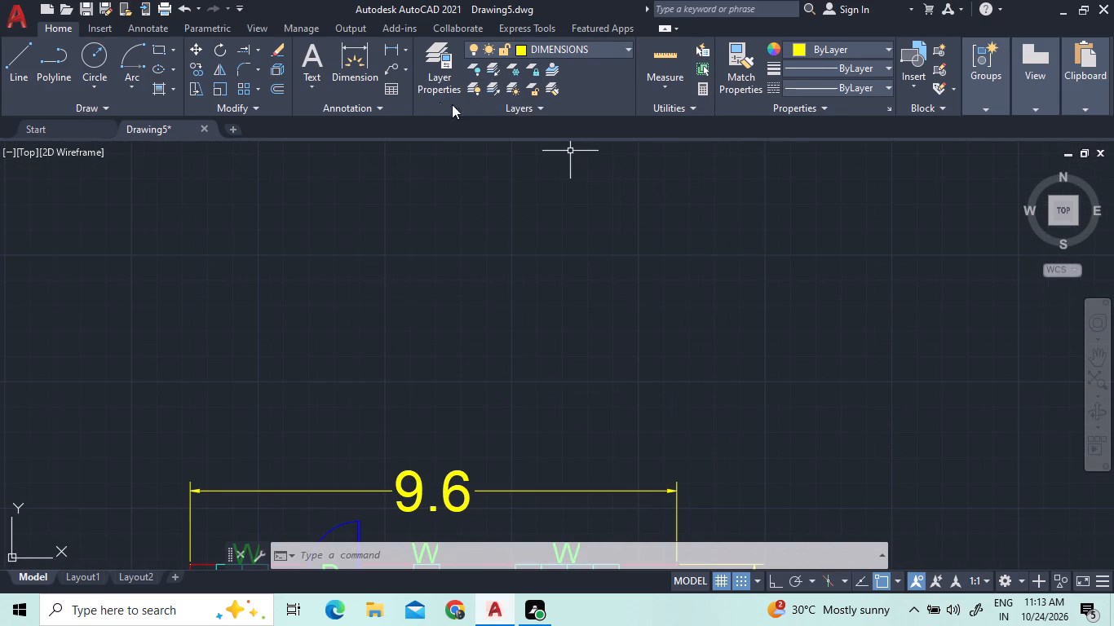
Add a multiline text reading PLAN above the overall width dimension at the top of the house.
left_click(302, 66)
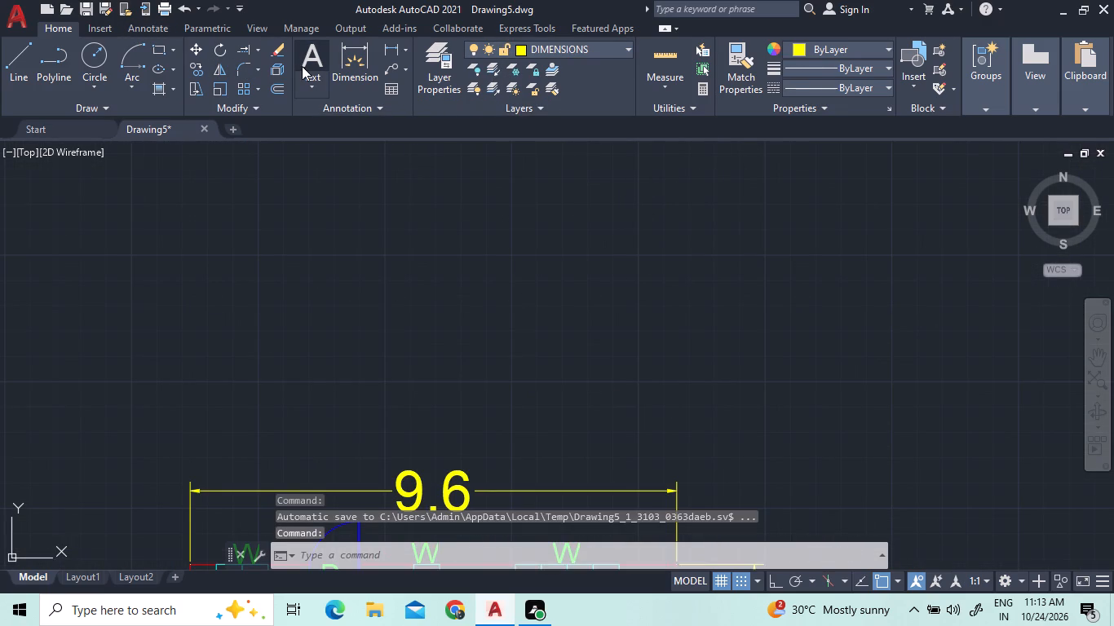
left_click(276, 364)
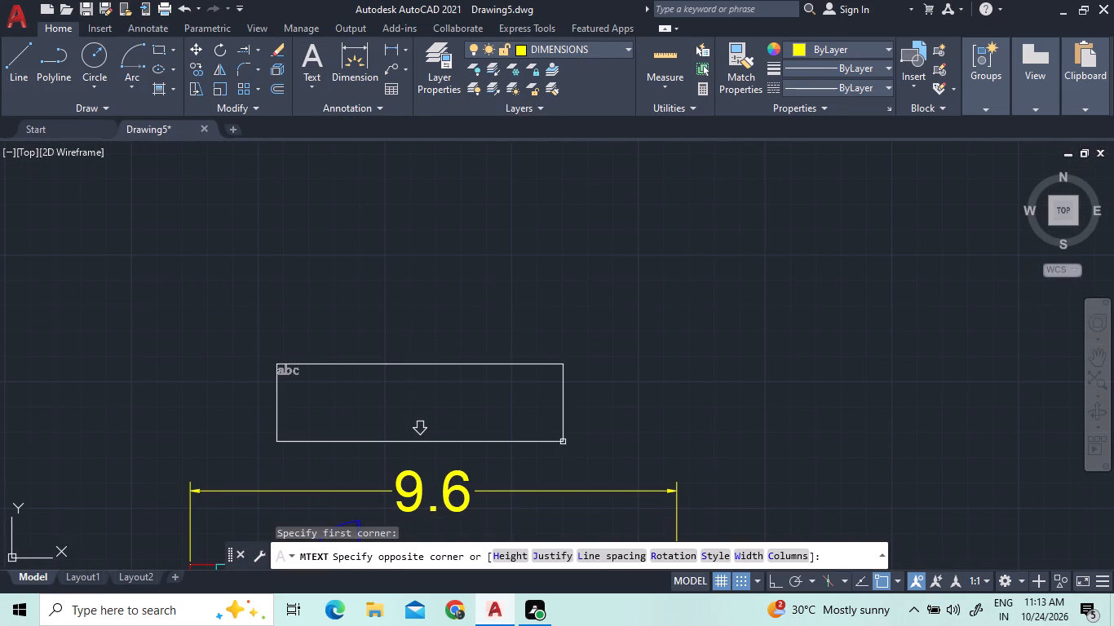
left_click(572, 440)
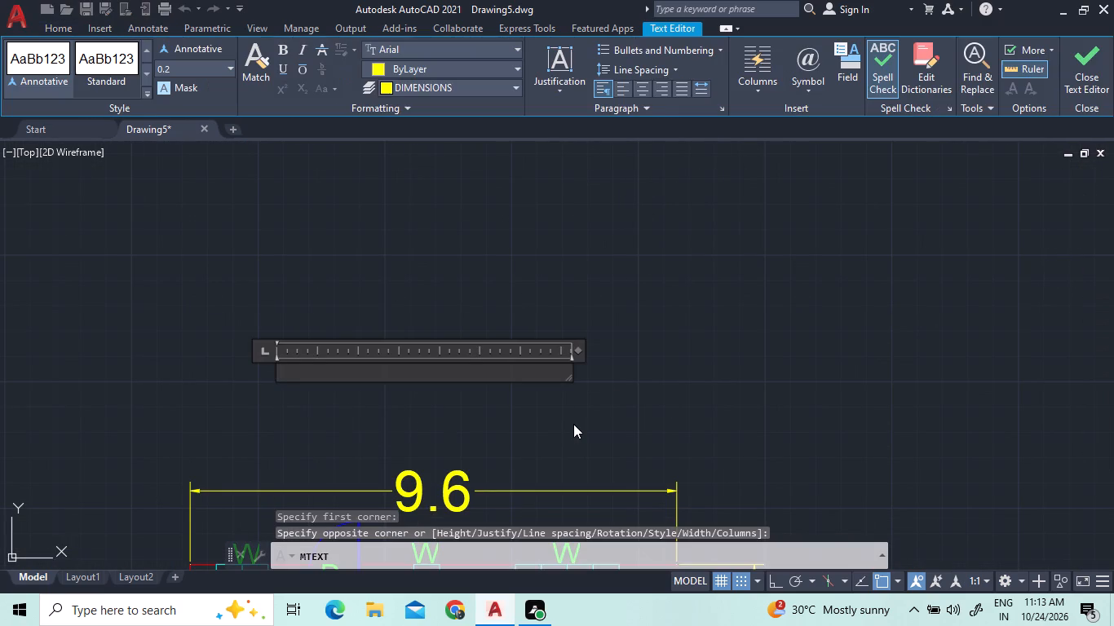
type("PL")
type("AN")
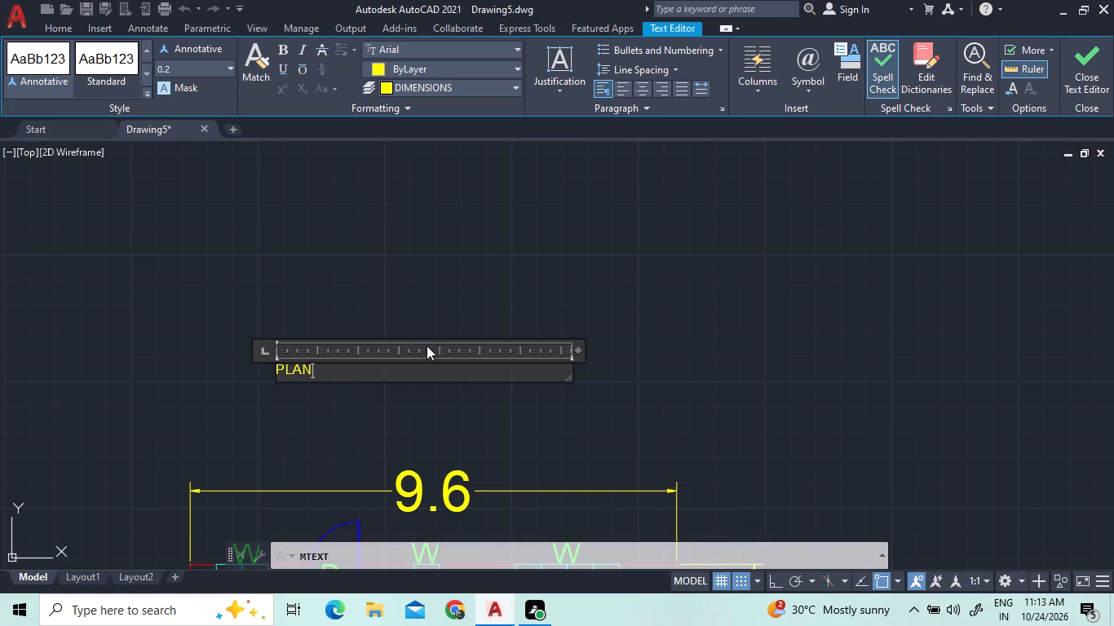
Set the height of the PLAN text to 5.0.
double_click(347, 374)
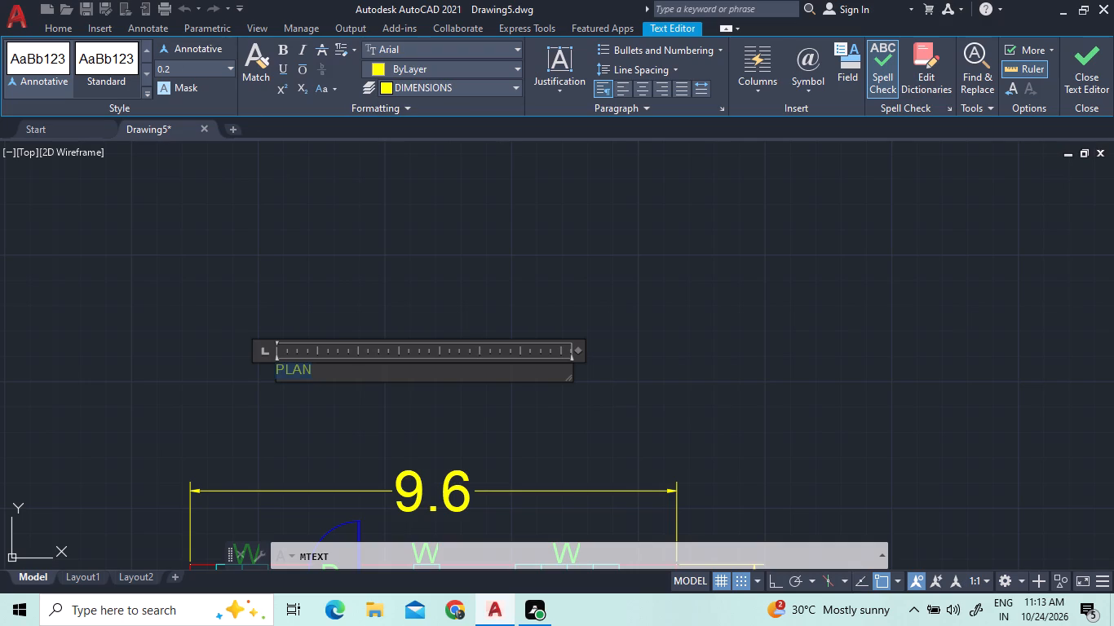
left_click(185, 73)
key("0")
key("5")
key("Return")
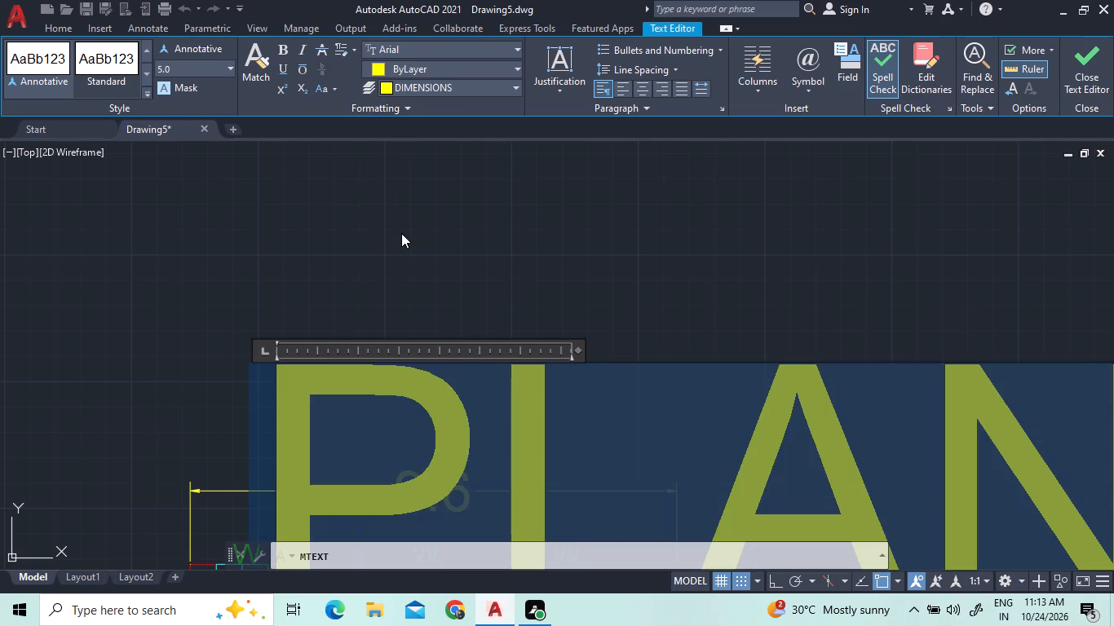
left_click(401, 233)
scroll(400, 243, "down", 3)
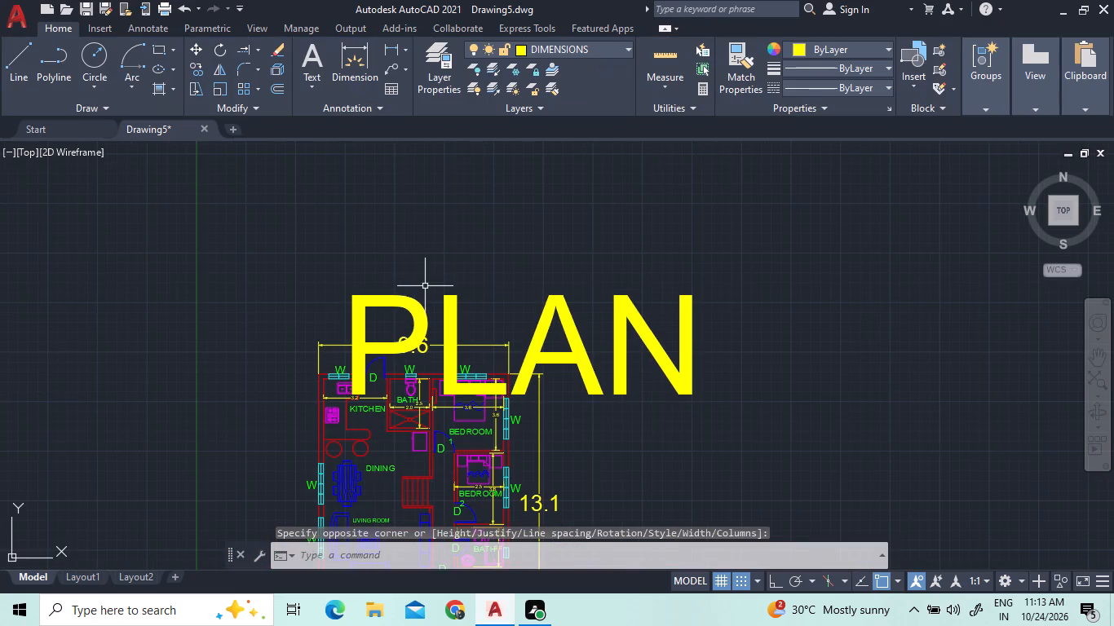
Reopen the PLAN title text for editing and set its height to 0.5.
triple_click(400, 303)
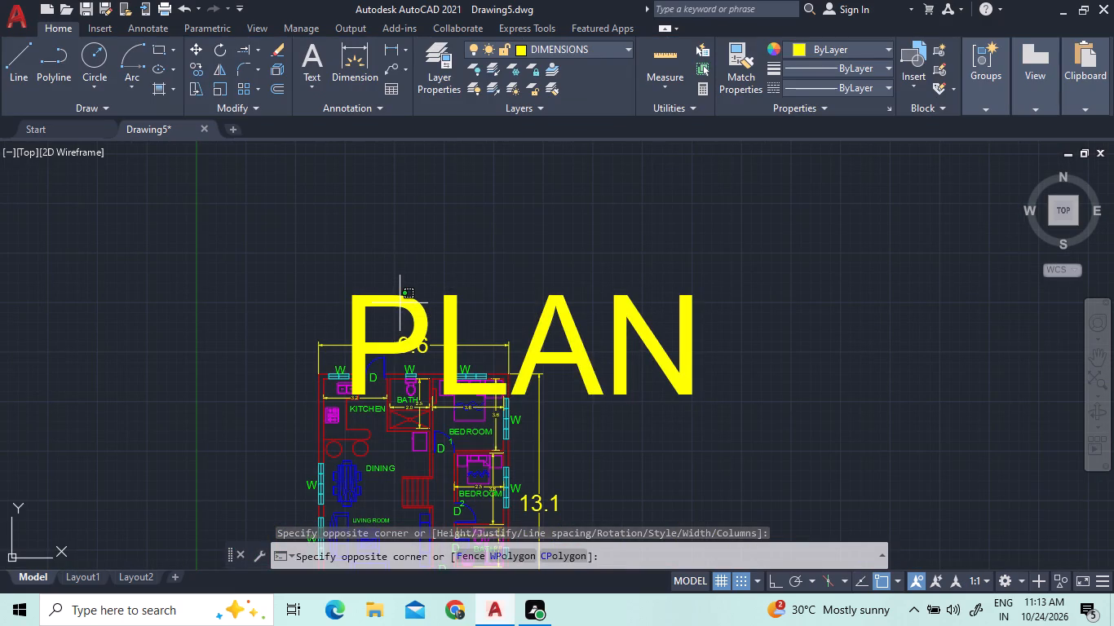
double_click(400, 303)
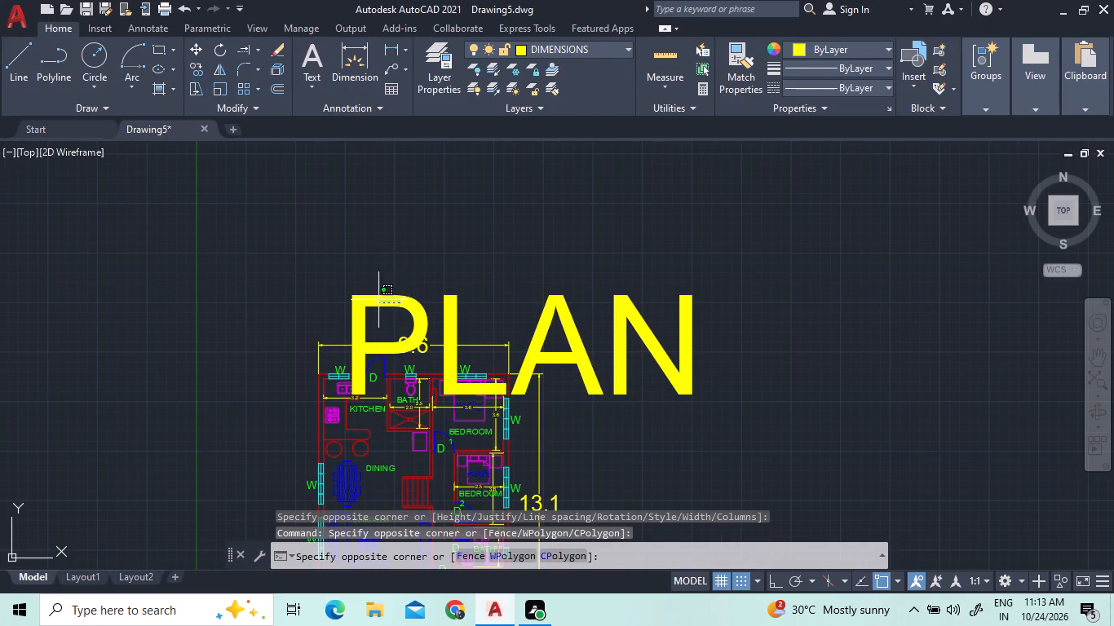
left_click(378, 300)
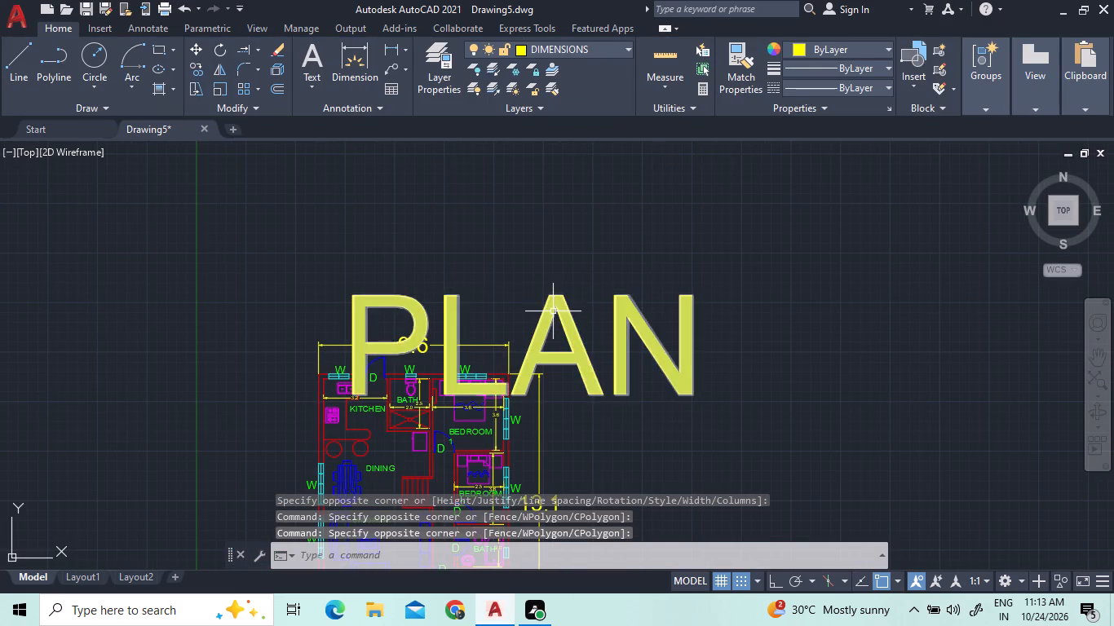
triple_click(553, 311)
double_click(553, 311)
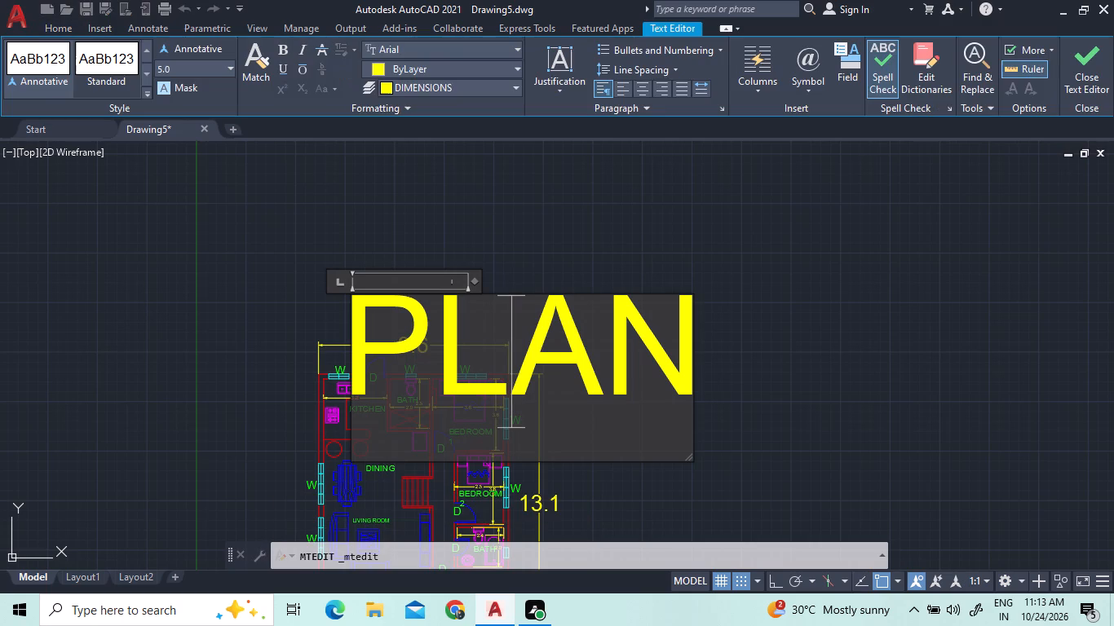
left_click(197, 60)
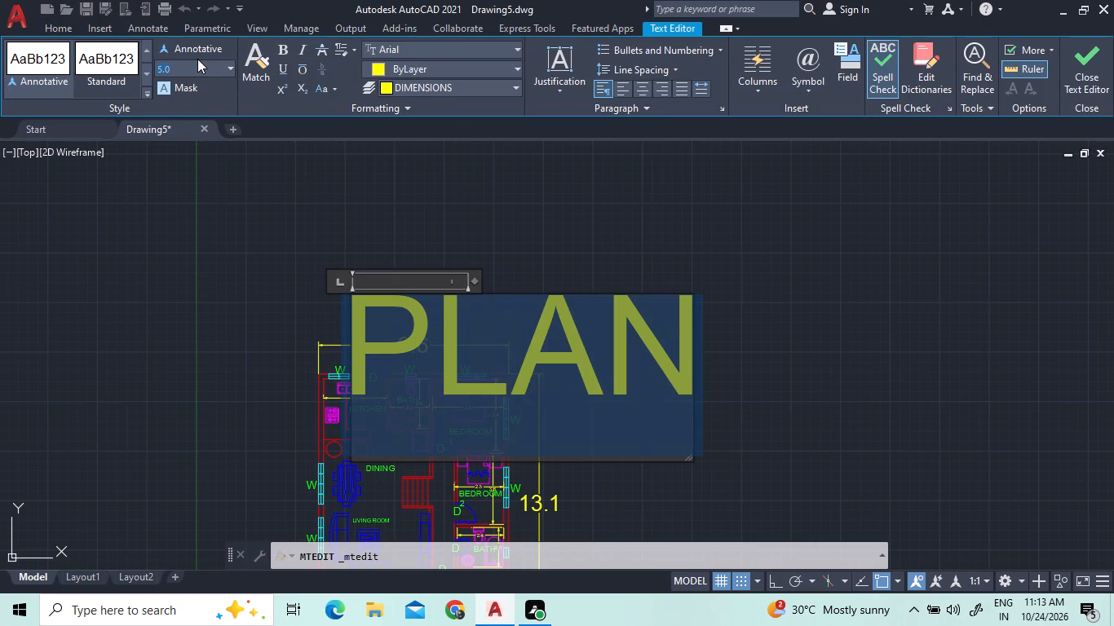
type("0.5")
key("Return")
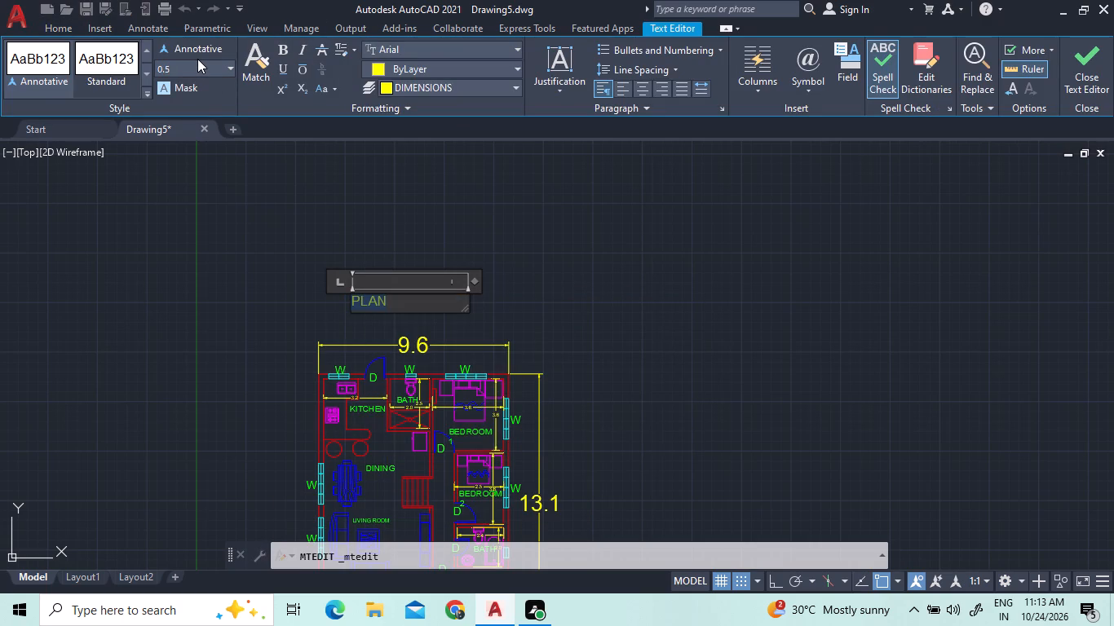
left_click(418, 228)
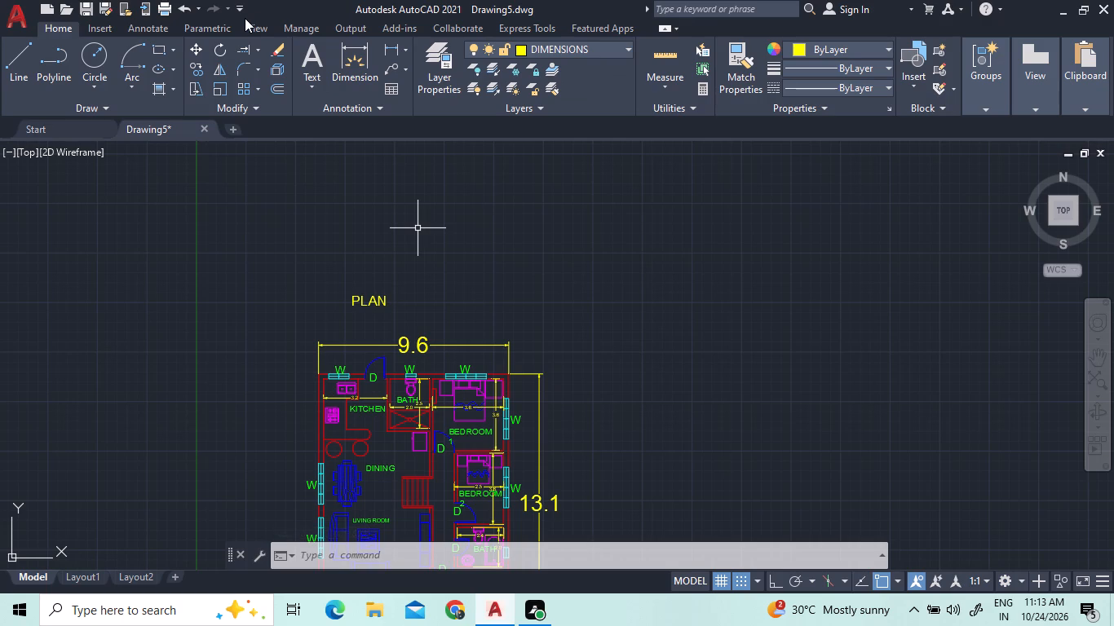
Save the drawing in the AUTOCAD folder under the file name 24 OCT 11 AM.
scroll(237, 30, "down", 1)
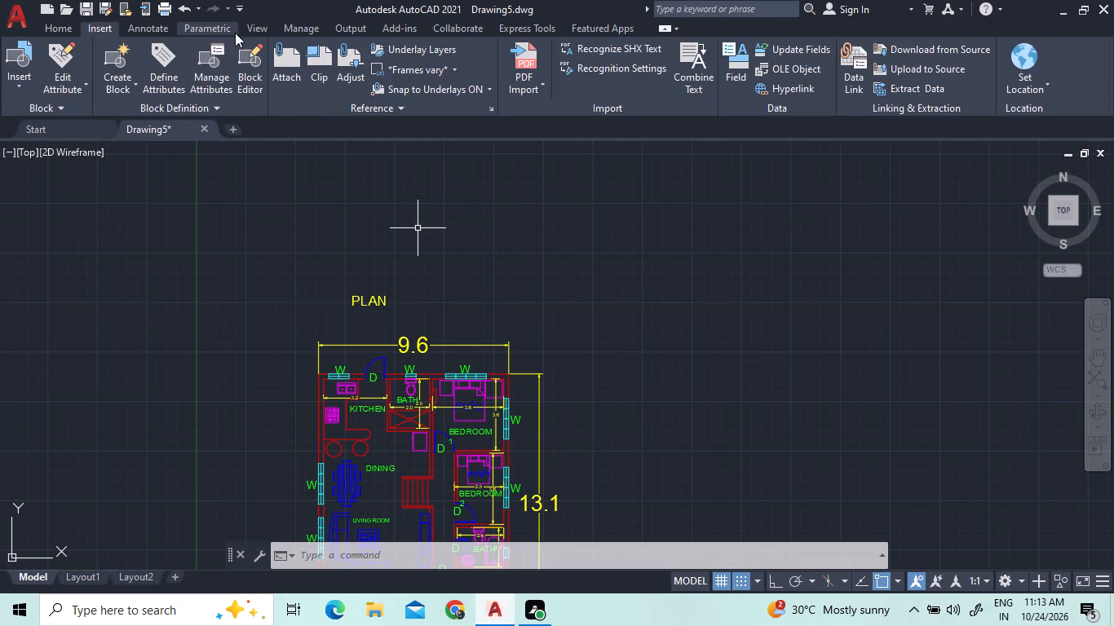
scroll(258, 157, "down", 1)
scroll(325, 267, "up", 2)
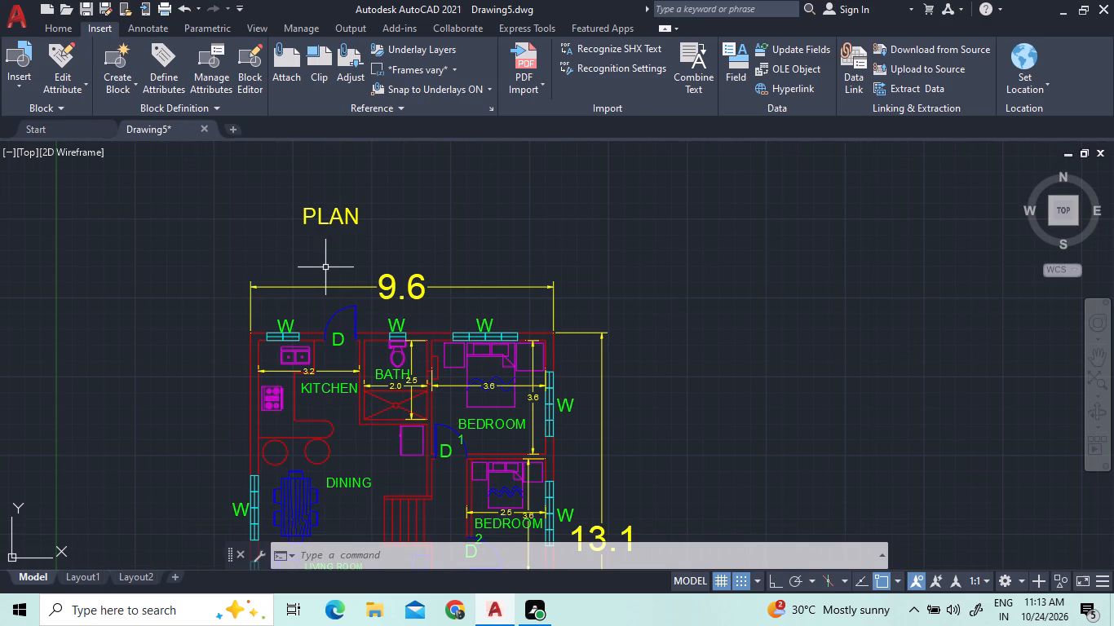
scroll(325, 261, "down", 1)
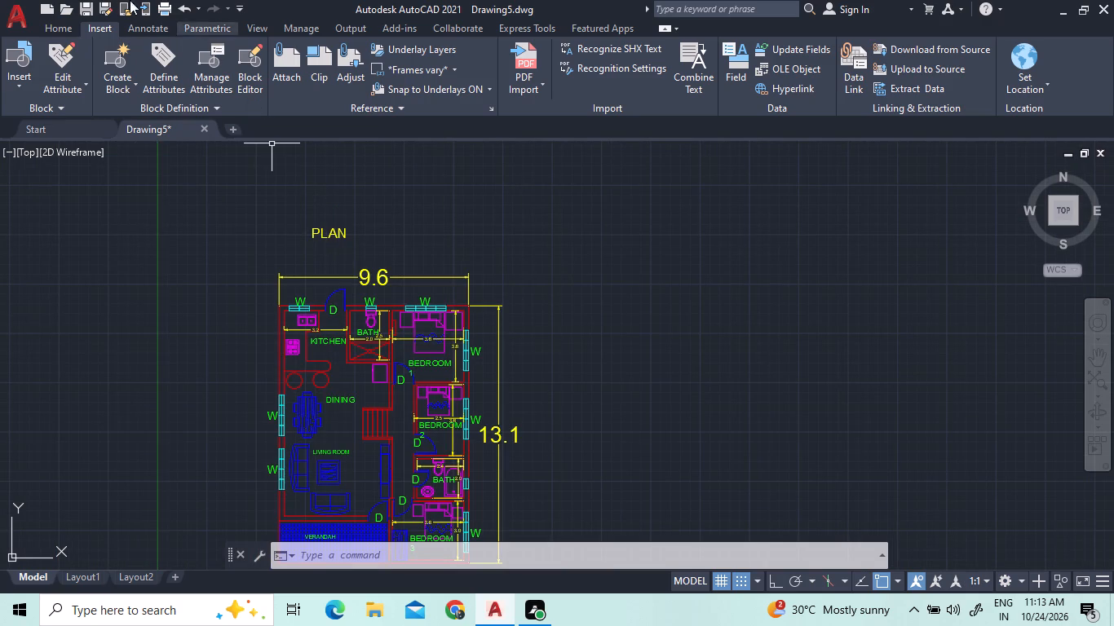
left_click(90, 7)
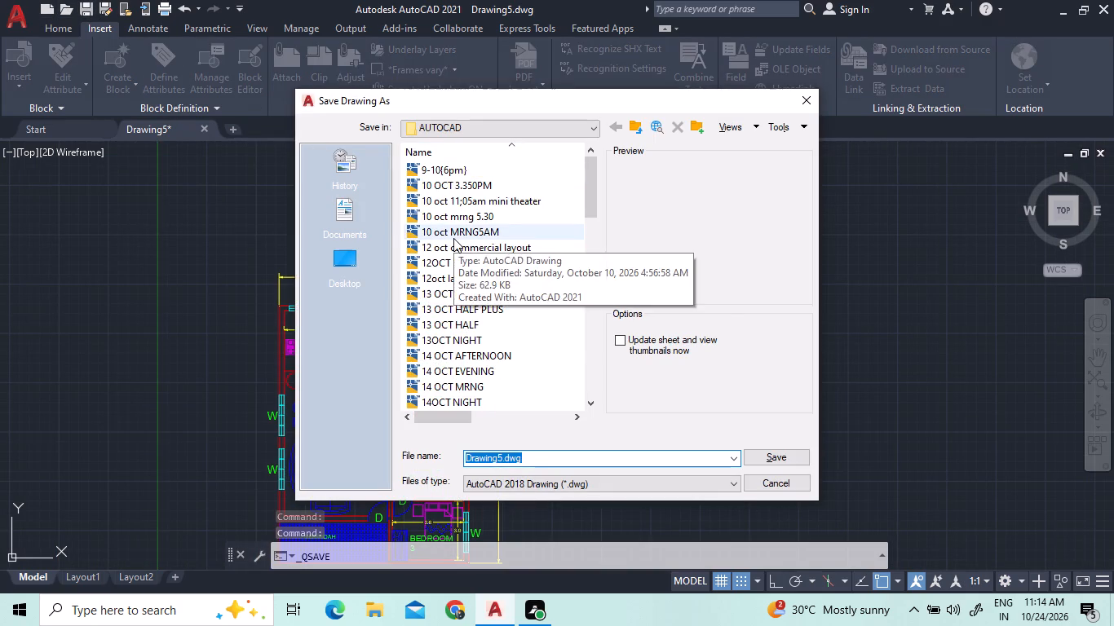
type("24 OCT")
key("space")
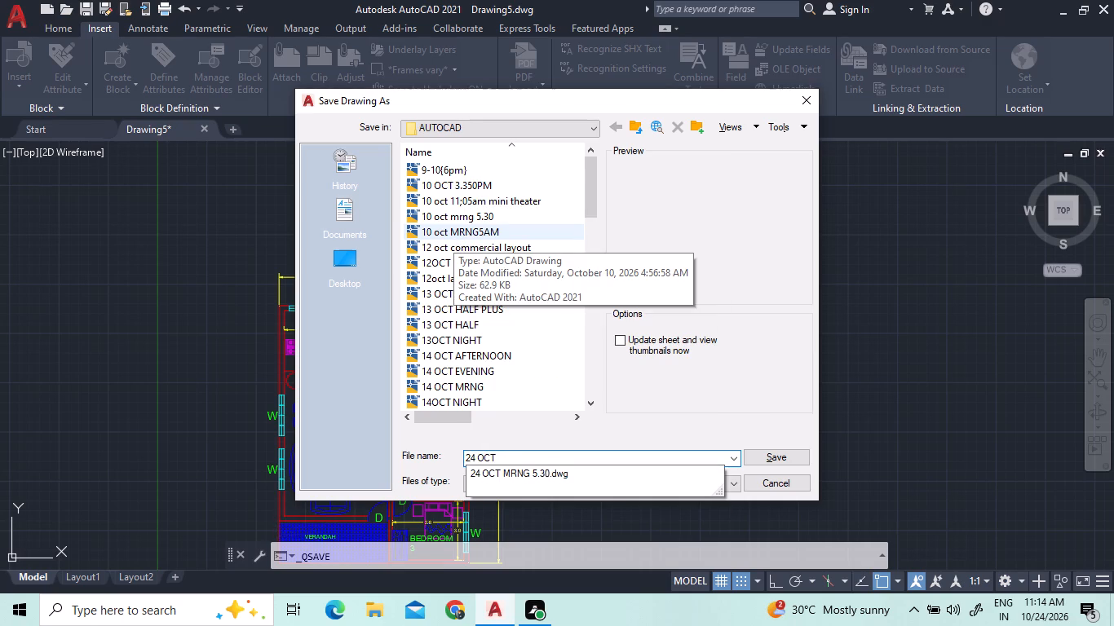
type("11")
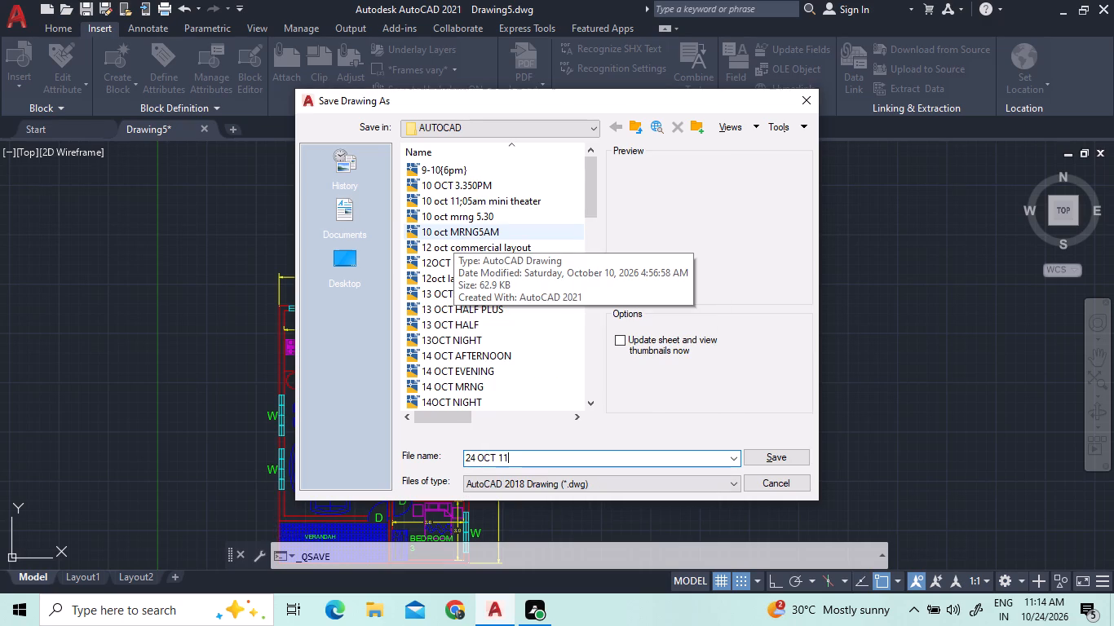
key("space")
key("4")
key("BackSpace")
key("a")
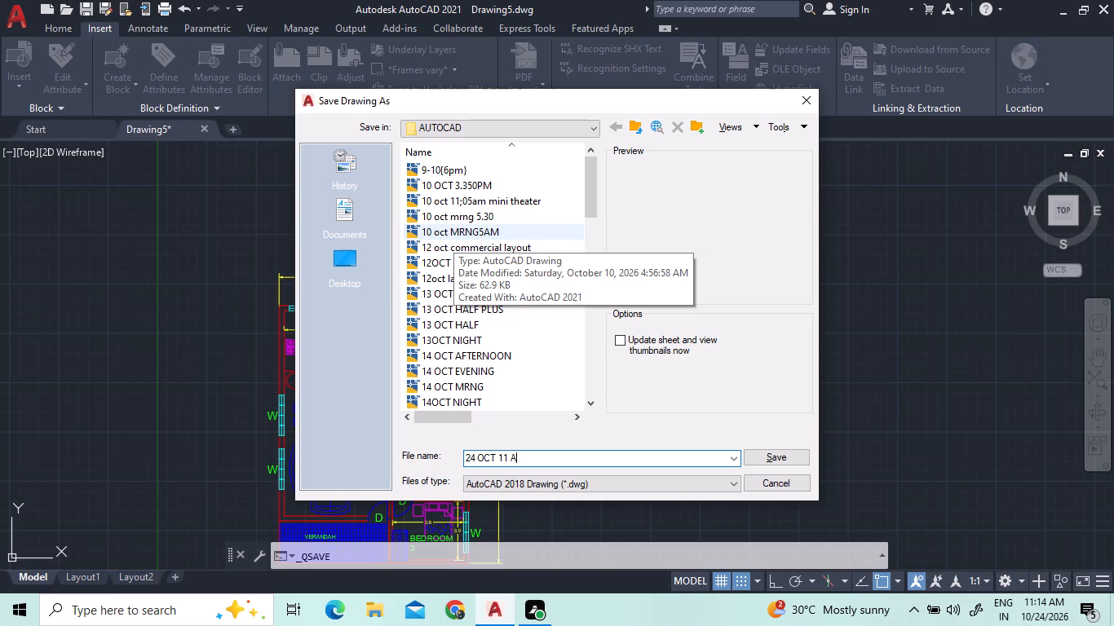
key("m")
key("Return")
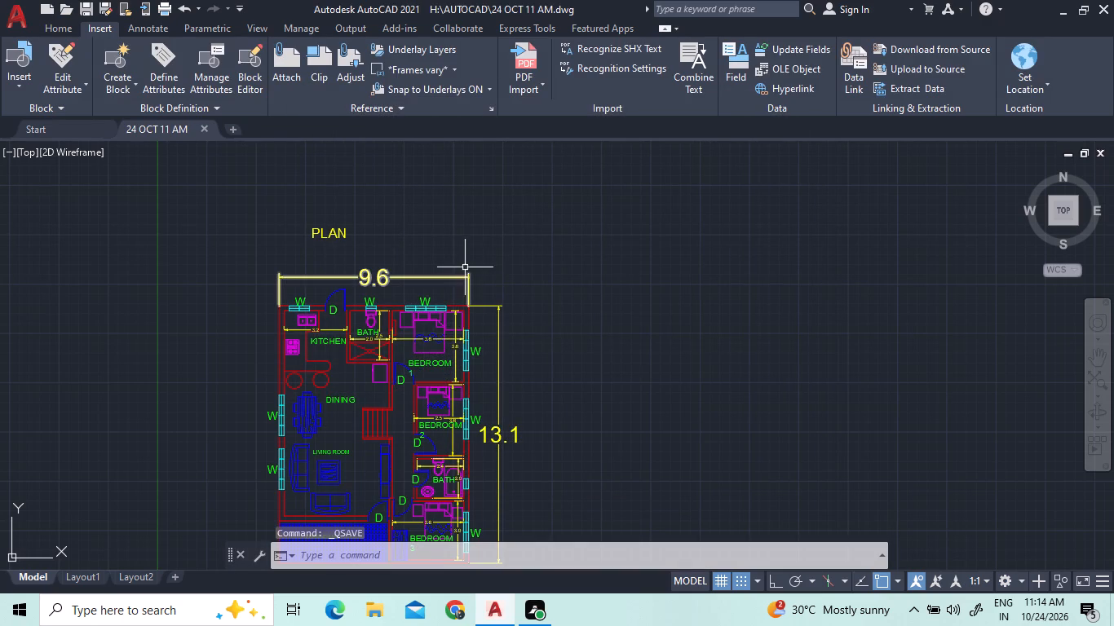
Save the 24 OCT 11 AM drawing again under its current file name.
scroll(463, 262, "down", 2)
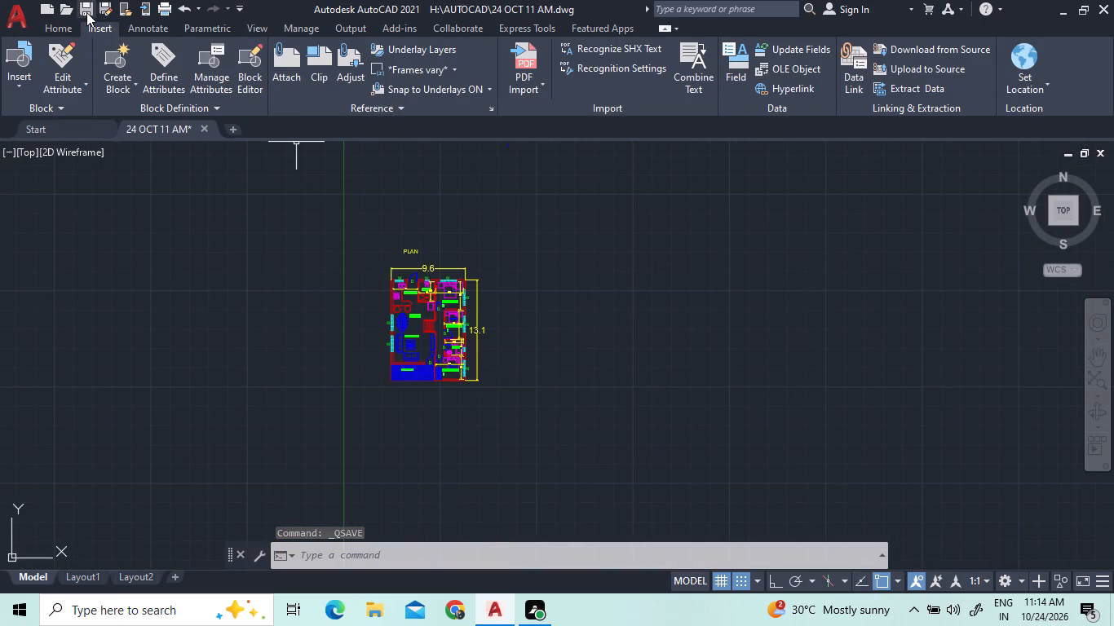
left_click(86, 12)
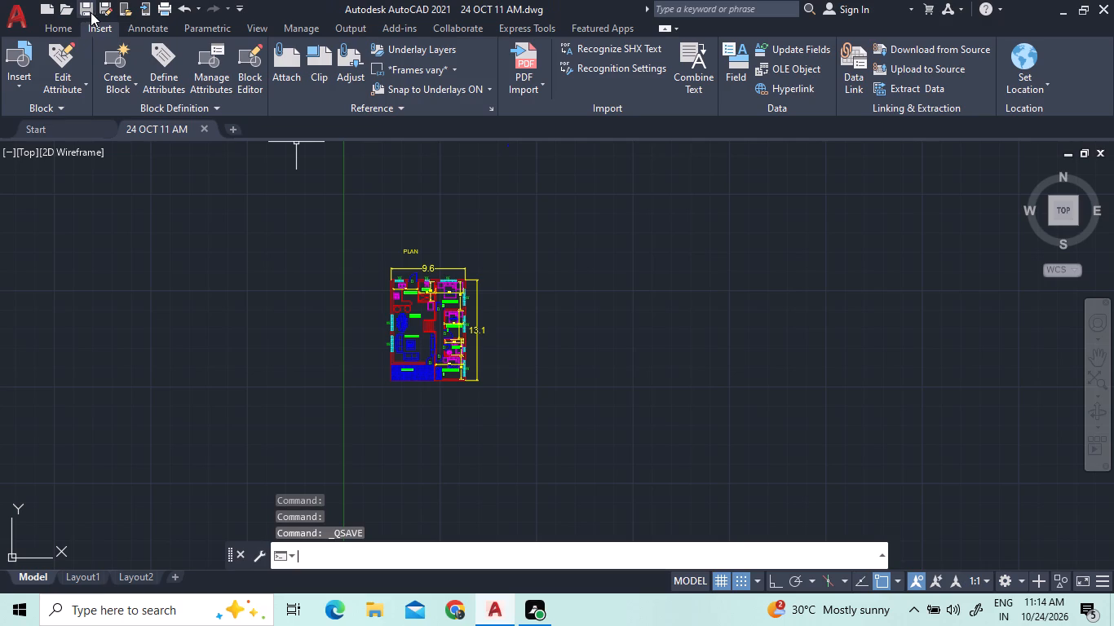
Look over the floor plan, from the PLAN title and kitchen down to the verandah and Bedroom 3.
scroll(475, 284, "up", 3)
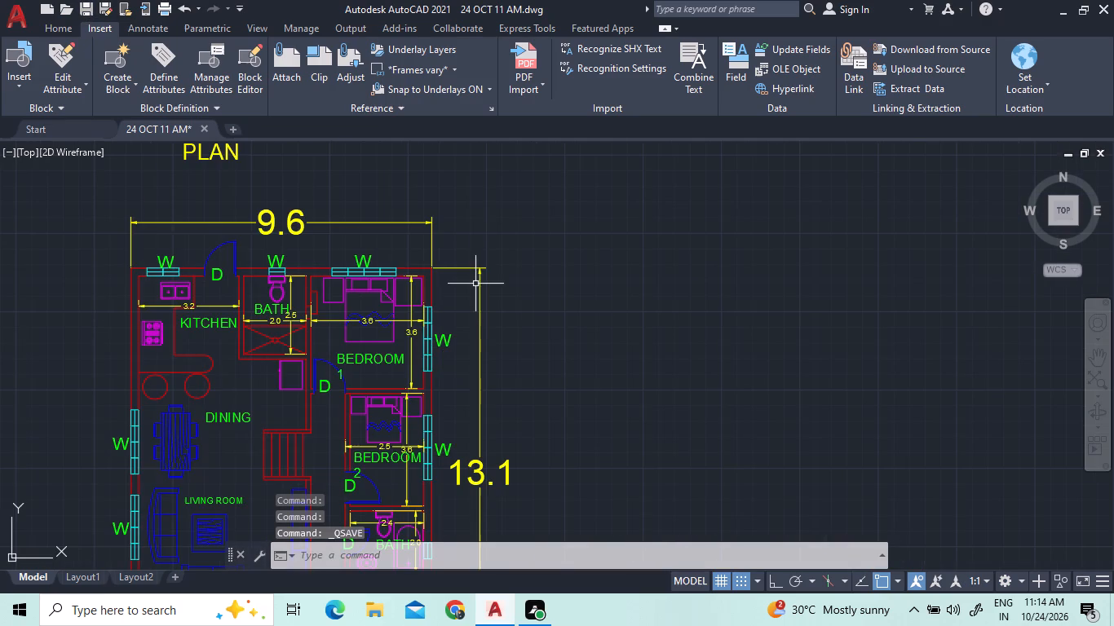
scroll(454, 239, "down", 2)
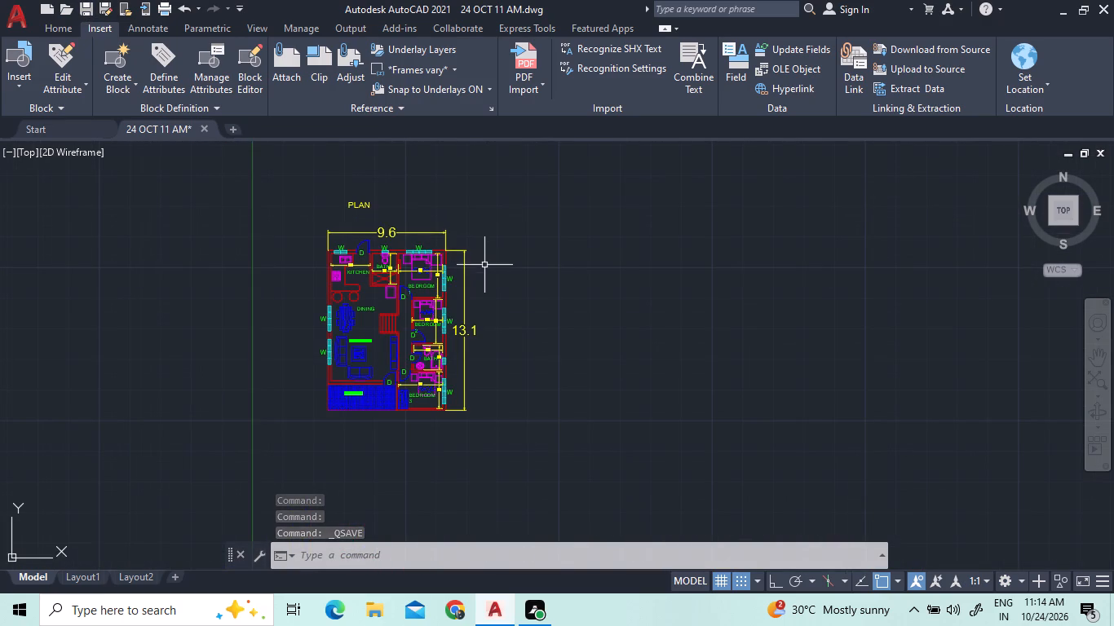
scroll(493, 350, "up", 2)
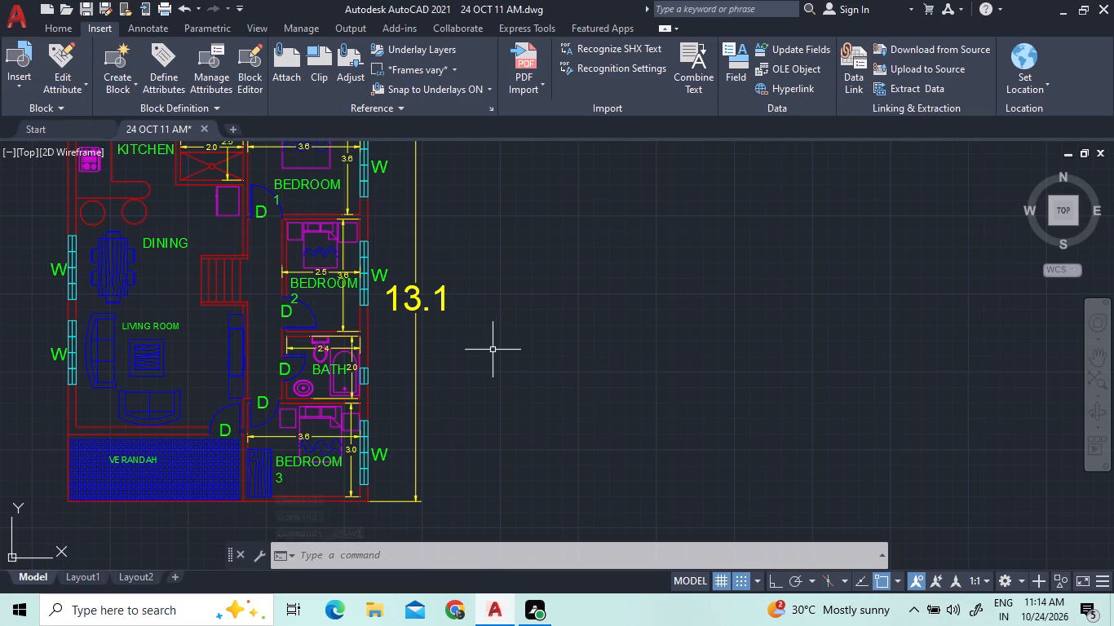
middle_click_drag(493, 350, 475, 374)
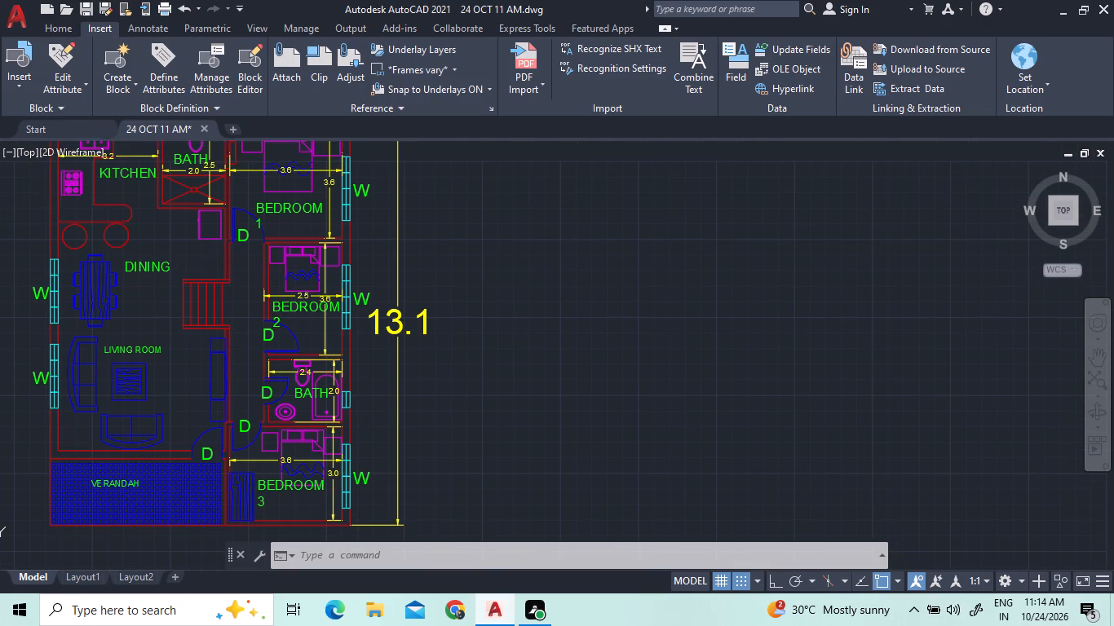
scroll(475, 374, "down", 1)
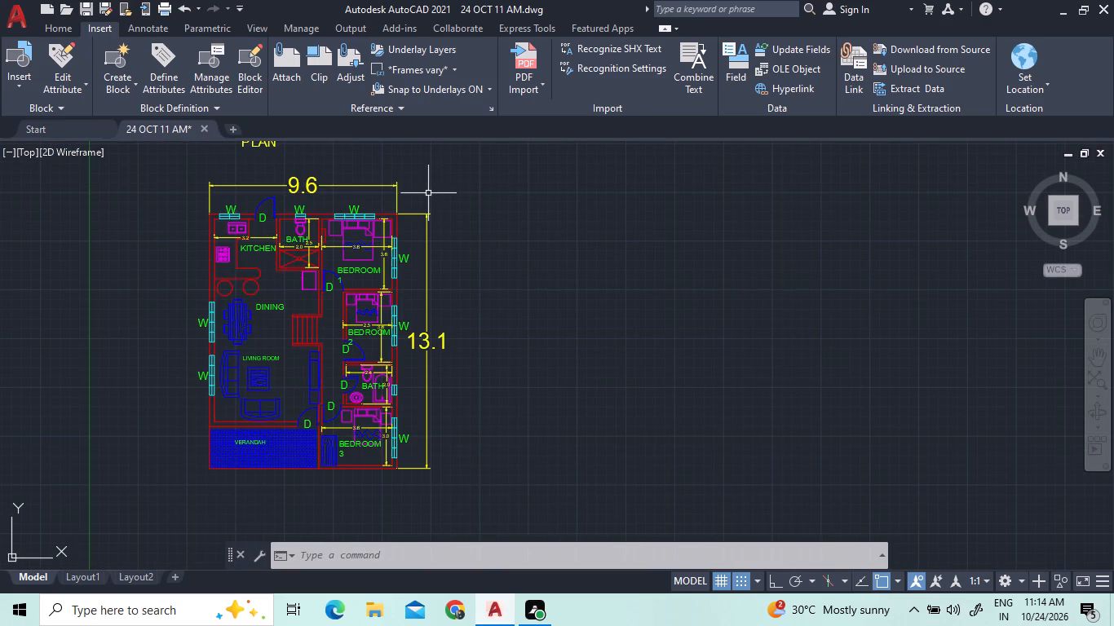
scroll(423, 209, "up", 1)
scroll(423, 209, "down", 1)
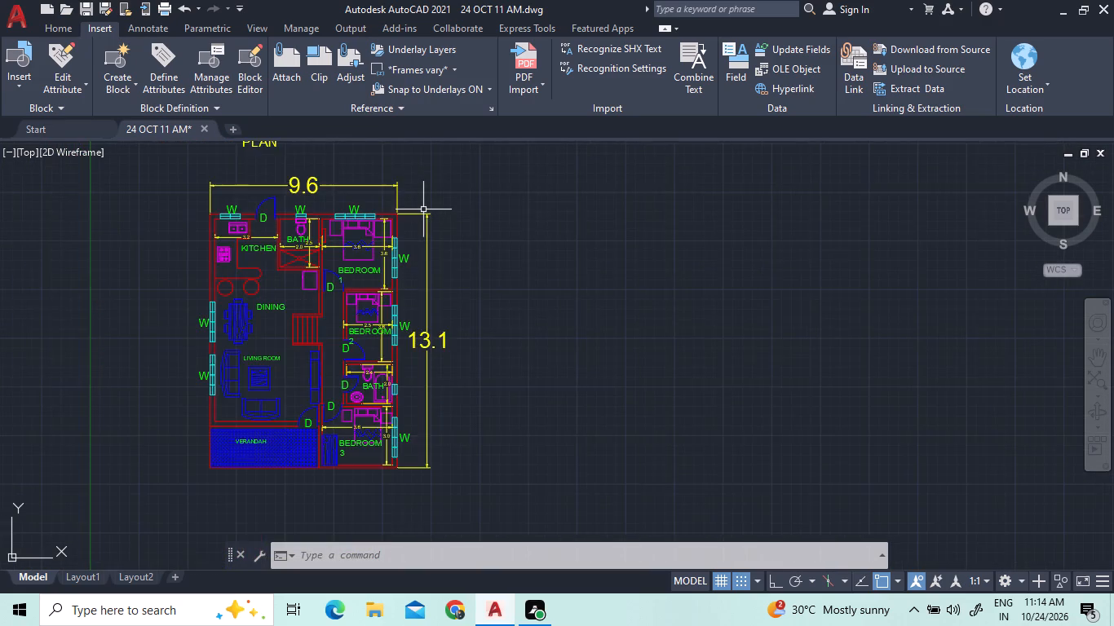
scroll(423, 209, "down", 1)
scroll(426, 170, "up", 2)
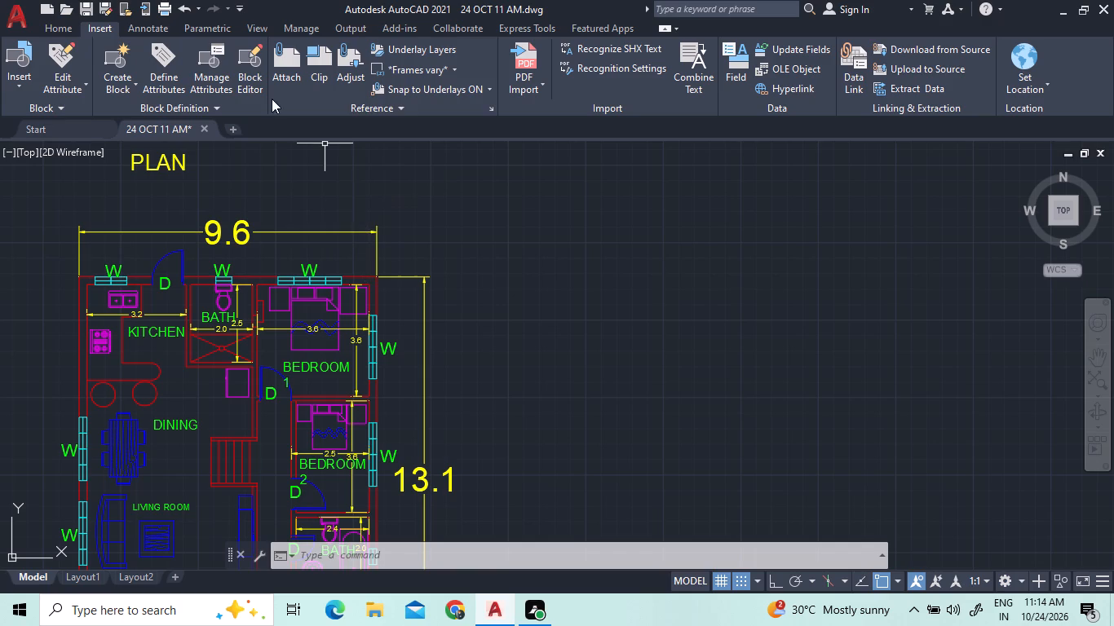
Save the 24 OCT 11 AM drawing again while checking the titled and dimensioned floor plan as a whole.
left_click(84, 7)
scroll(174, 180, "down", 1)
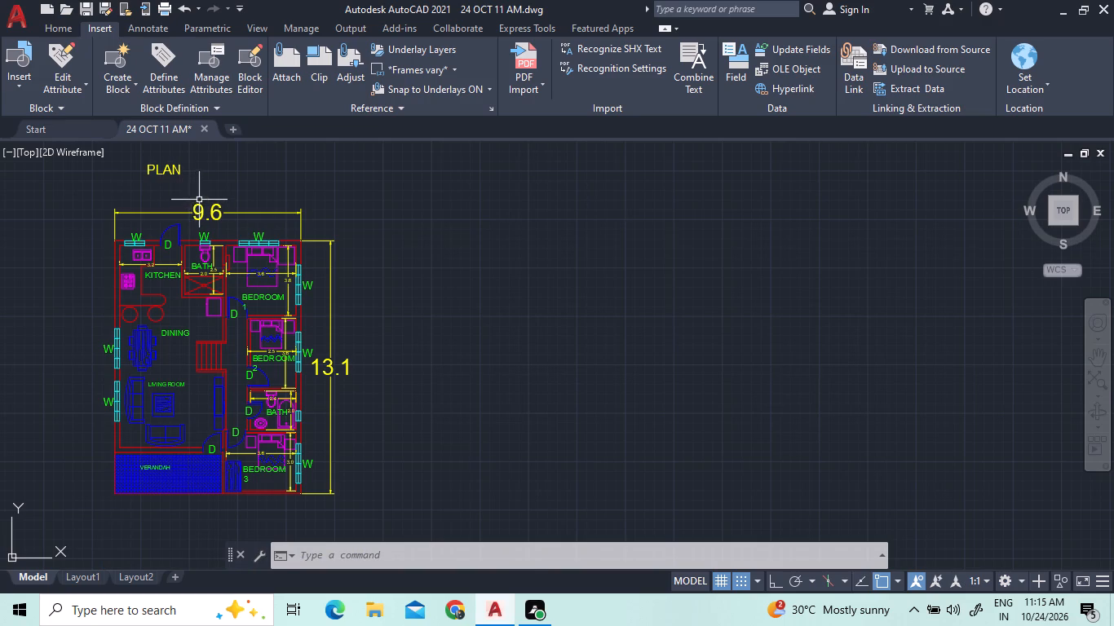
scroll(199, 200, "up", 2)
scroll(199, 200, "down", 1)
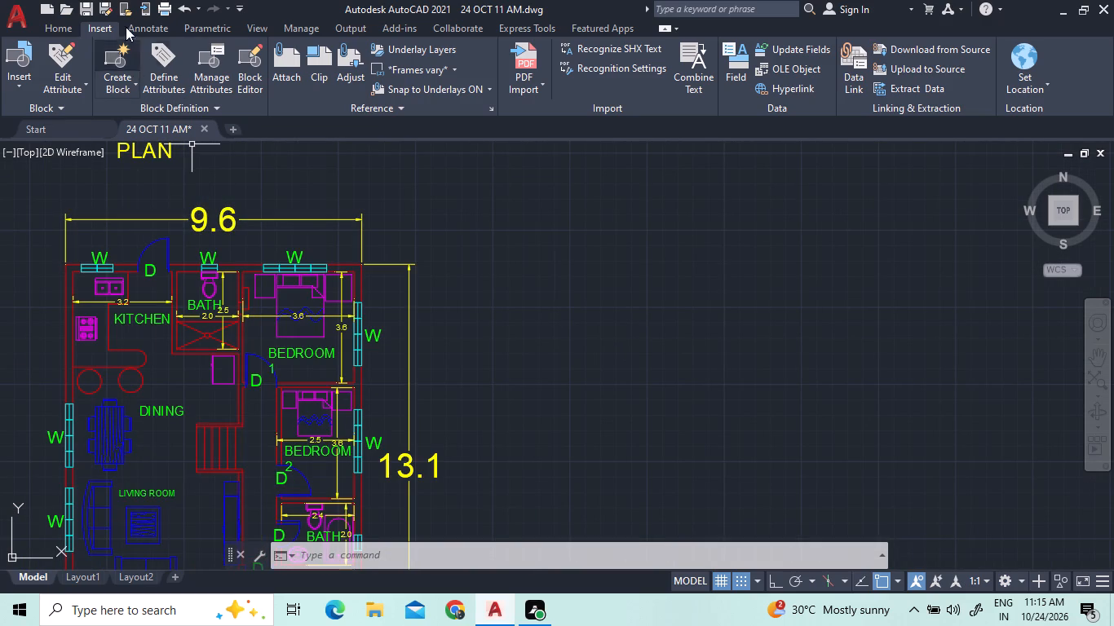
left_click(82, 10)
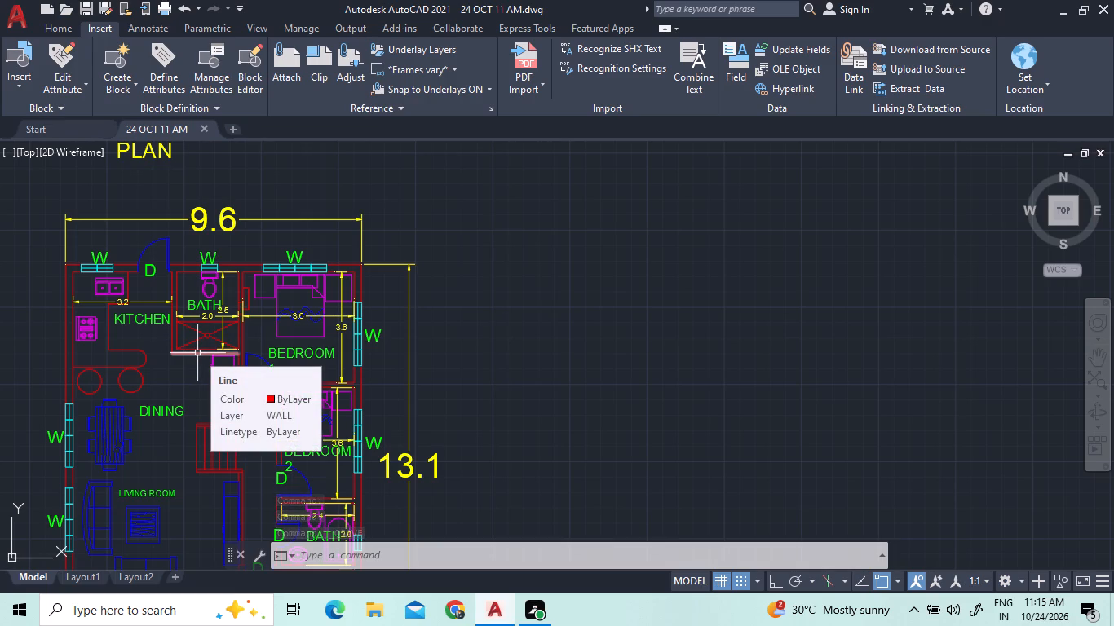
scroll(191, 355, "down", 2)
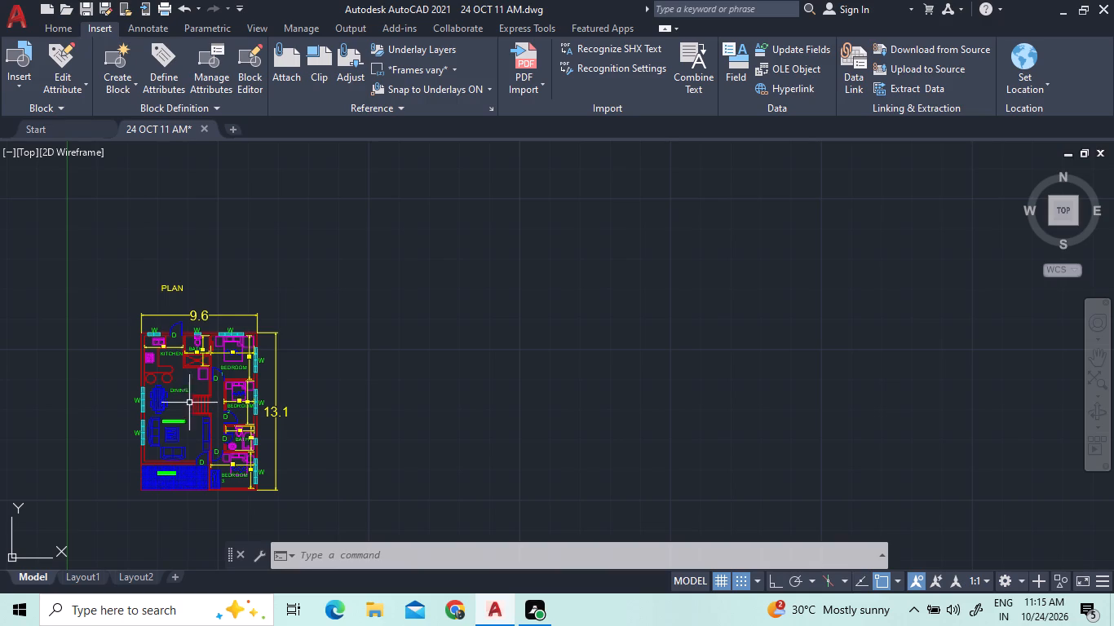
left_click(83, 7)
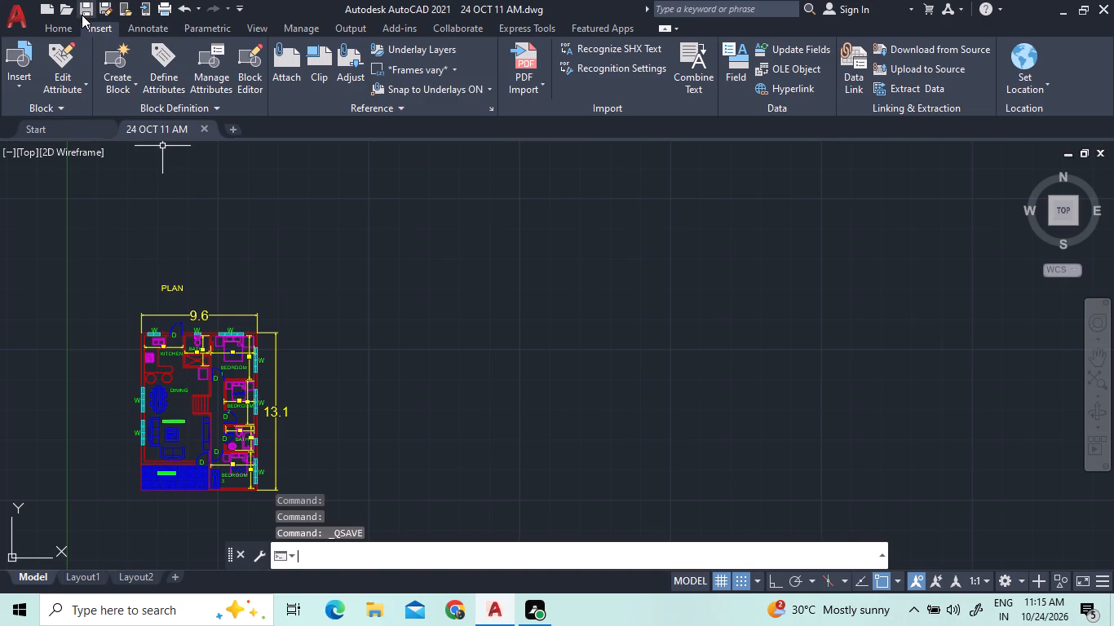
left_click(83, 14)
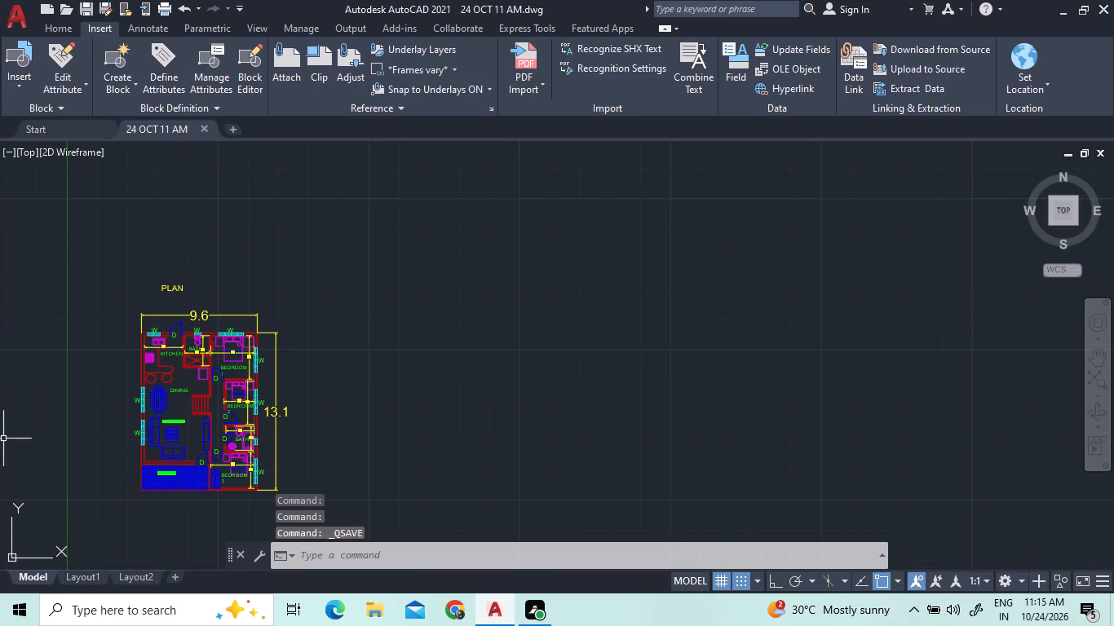